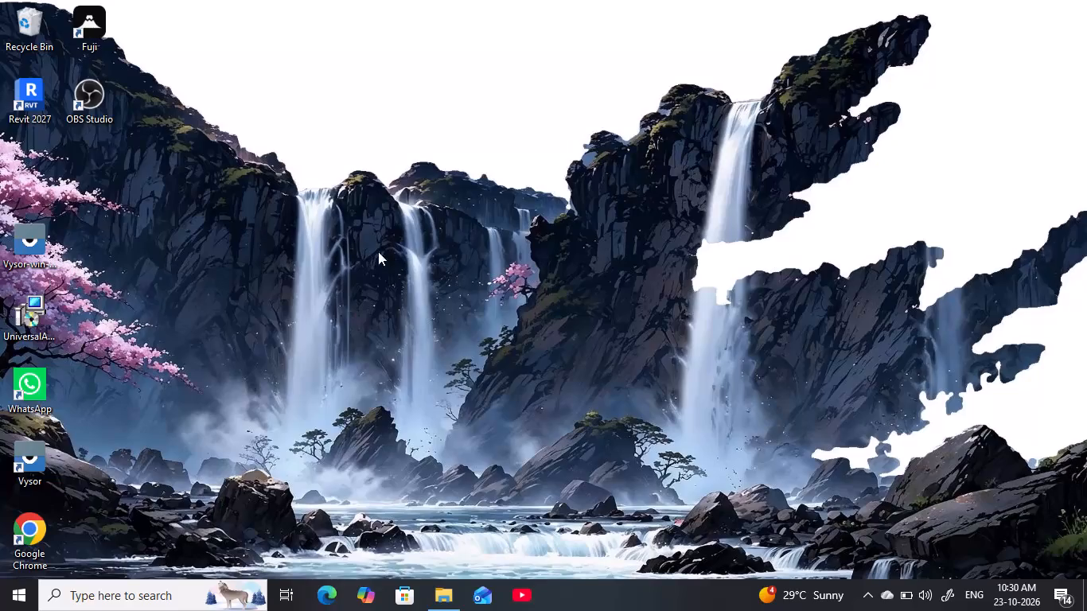
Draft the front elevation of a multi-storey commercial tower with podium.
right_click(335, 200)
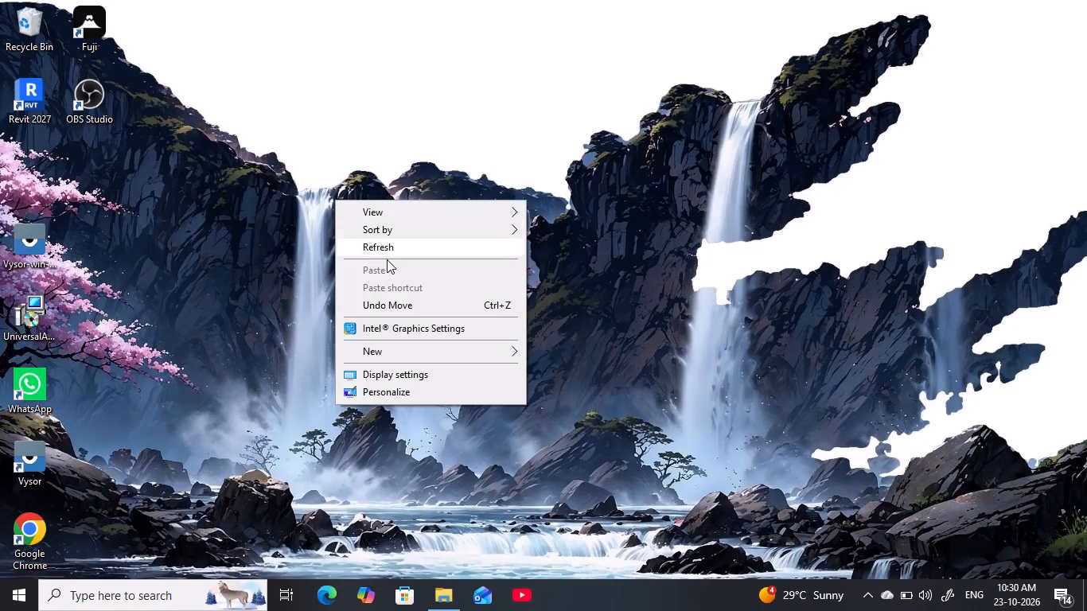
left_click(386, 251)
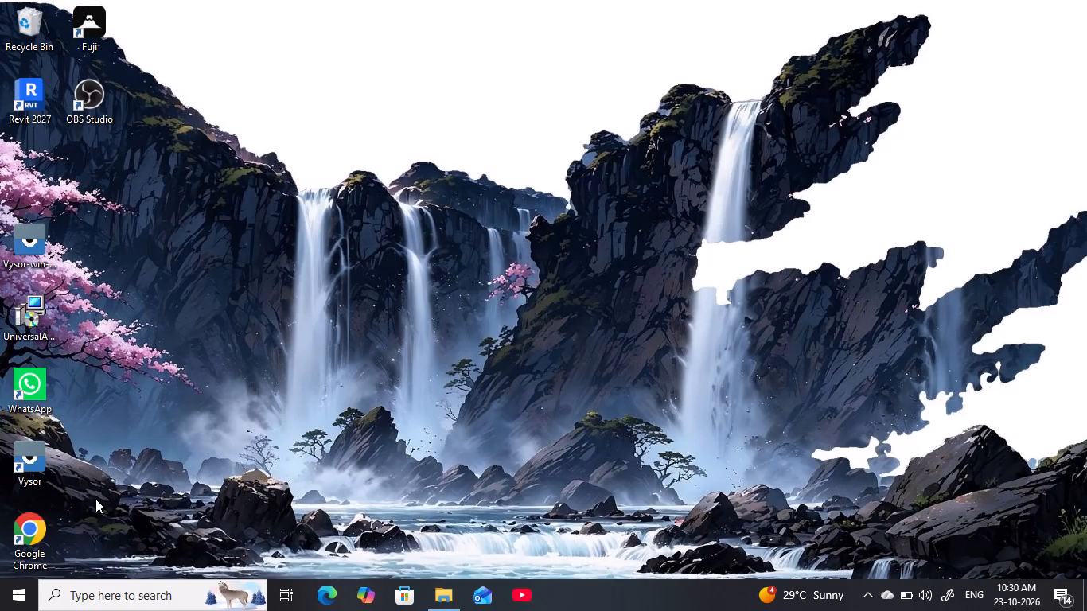
Search Windows for "aut" to find AutoCAD 2021.
left_click(104, 605)
type("aut")
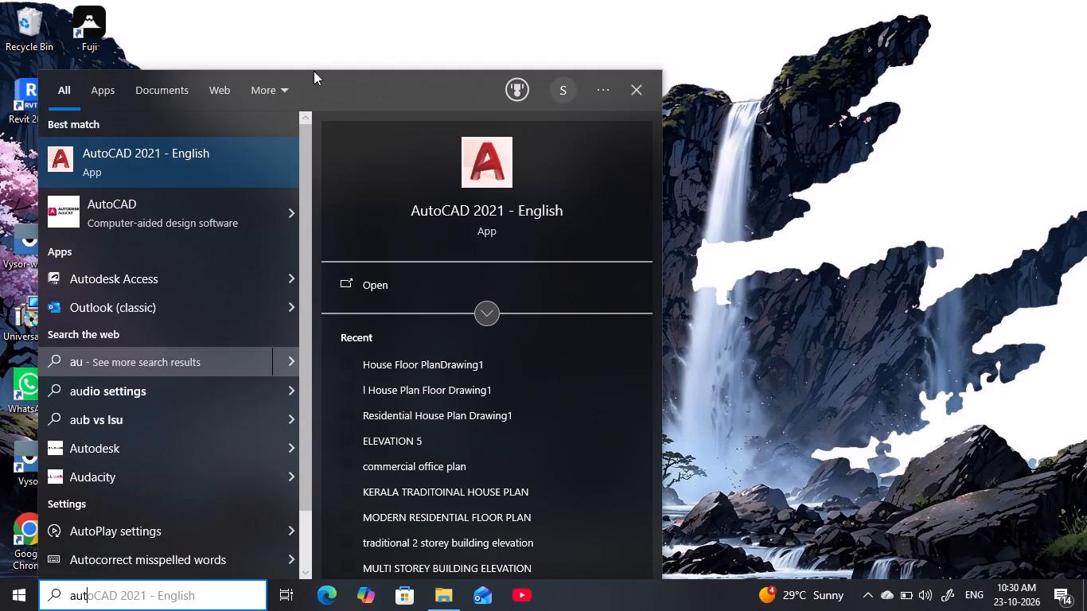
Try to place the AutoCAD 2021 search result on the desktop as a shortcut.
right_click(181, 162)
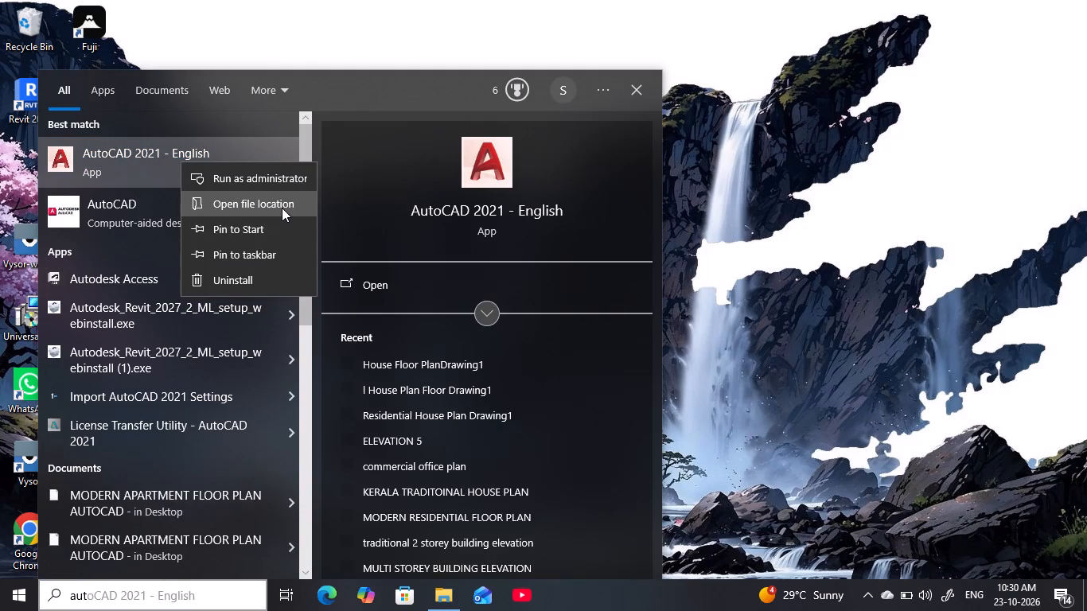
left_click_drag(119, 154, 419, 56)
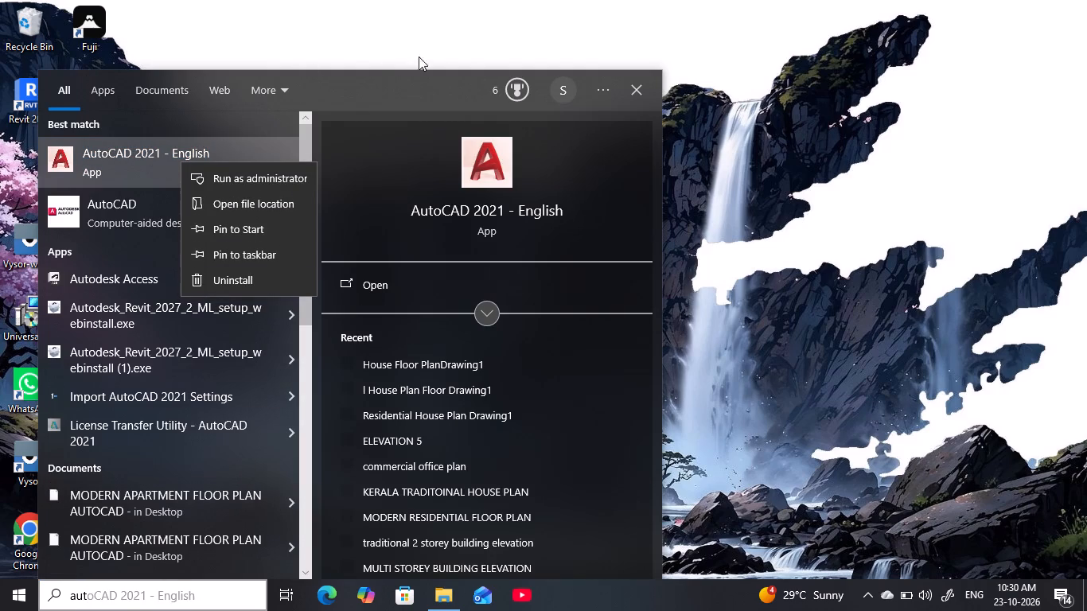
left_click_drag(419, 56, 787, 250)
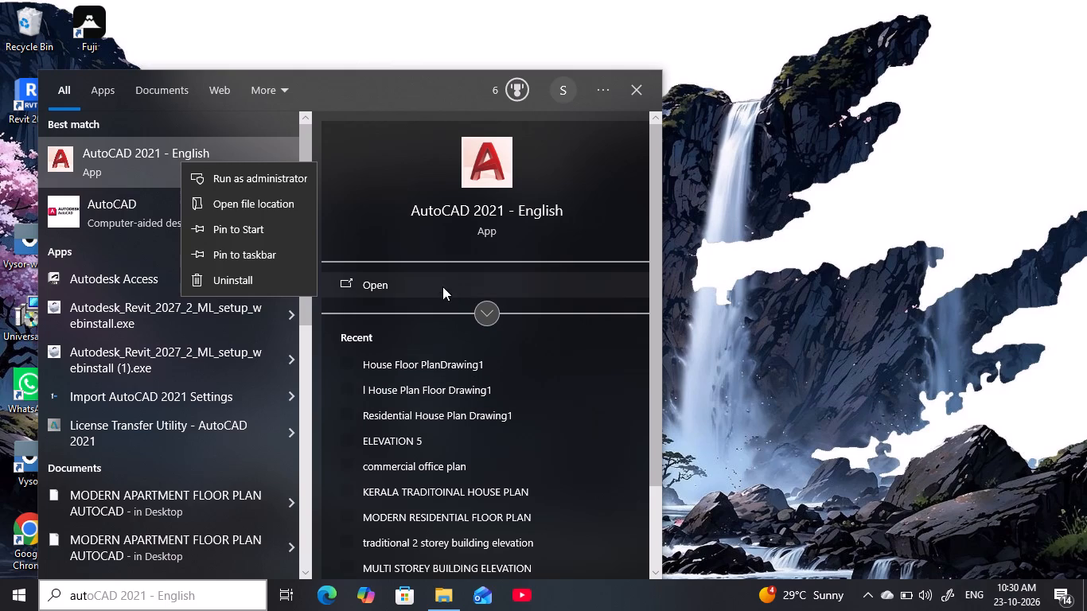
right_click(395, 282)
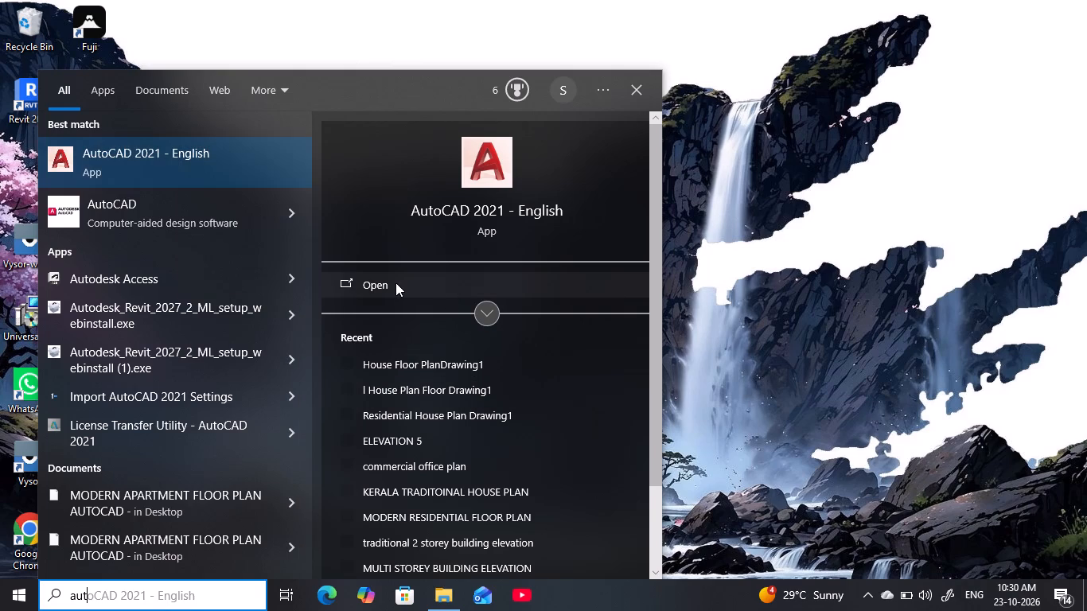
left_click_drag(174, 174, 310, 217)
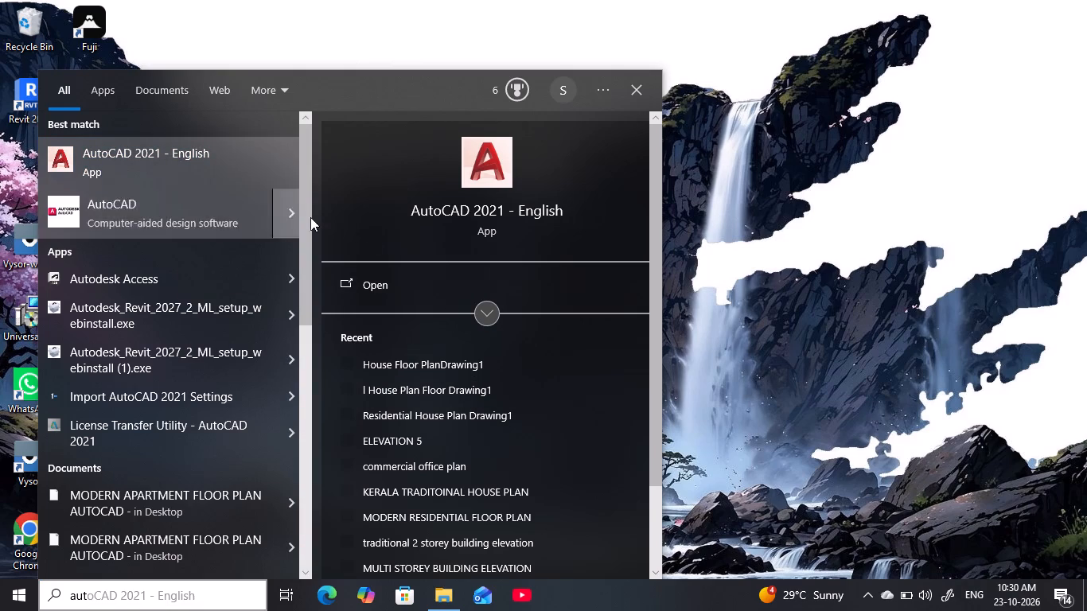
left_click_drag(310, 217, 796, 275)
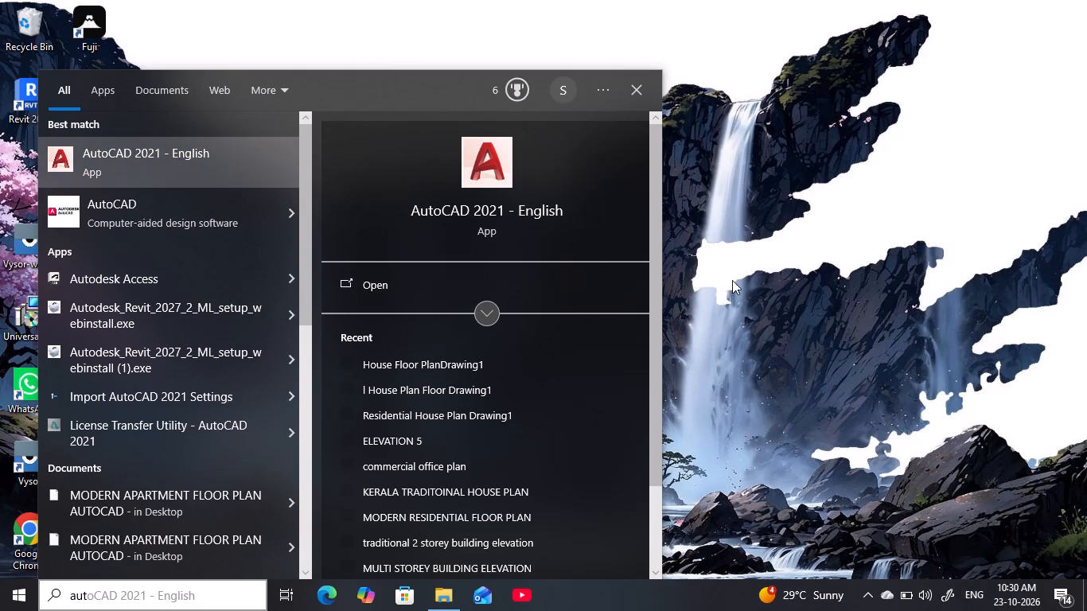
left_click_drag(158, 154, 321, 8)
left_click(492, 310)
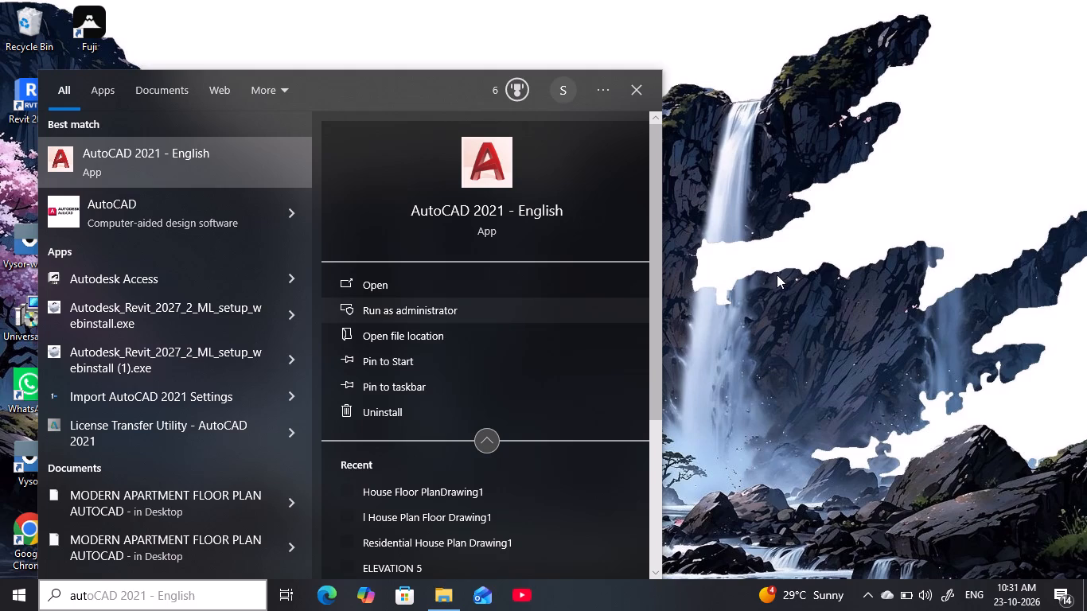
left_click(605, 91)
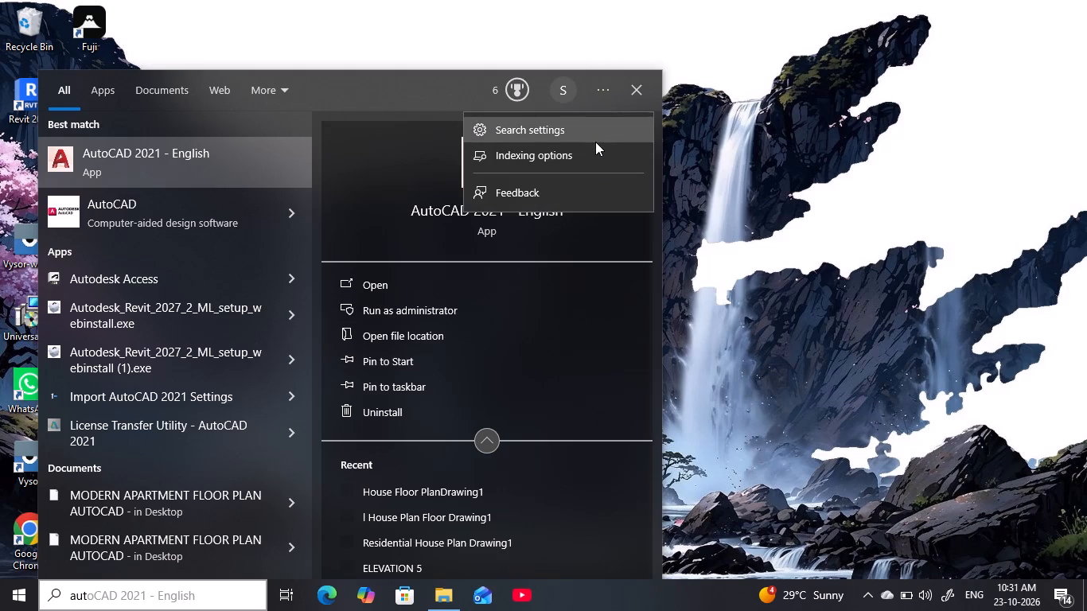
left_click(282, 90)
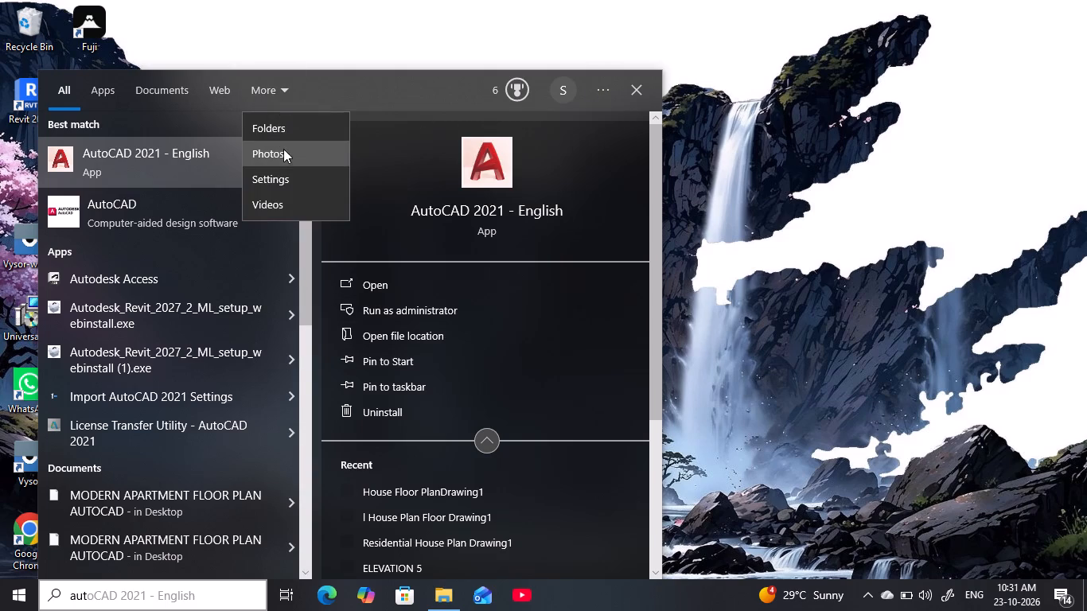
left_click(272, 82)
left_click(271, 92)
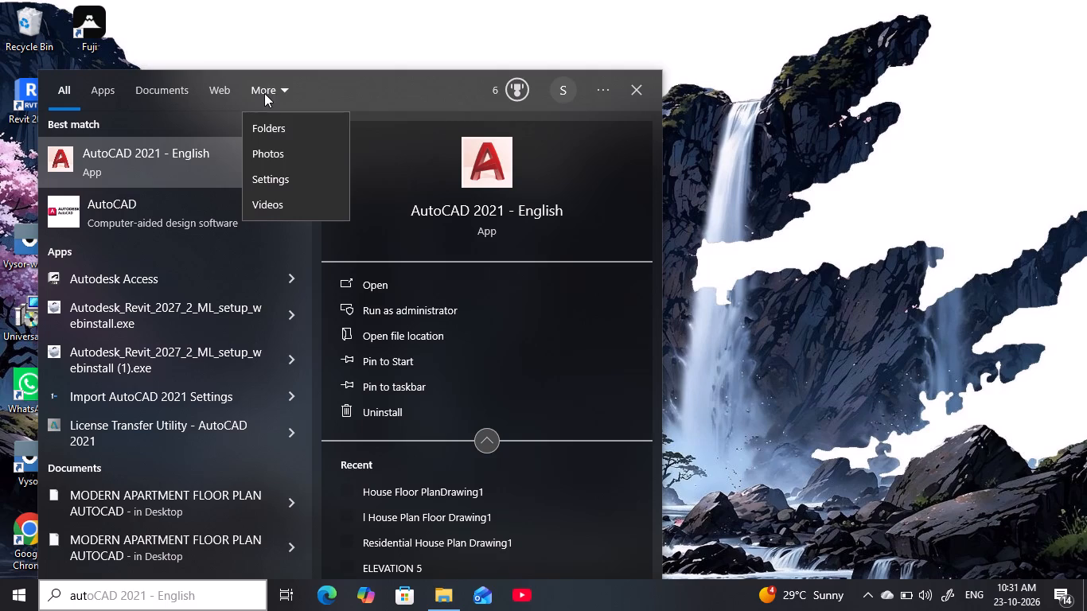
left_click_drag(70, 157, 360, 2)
Launch AutoCAD 2021 - English from the search results and close the search window.
right_click(131, 155)
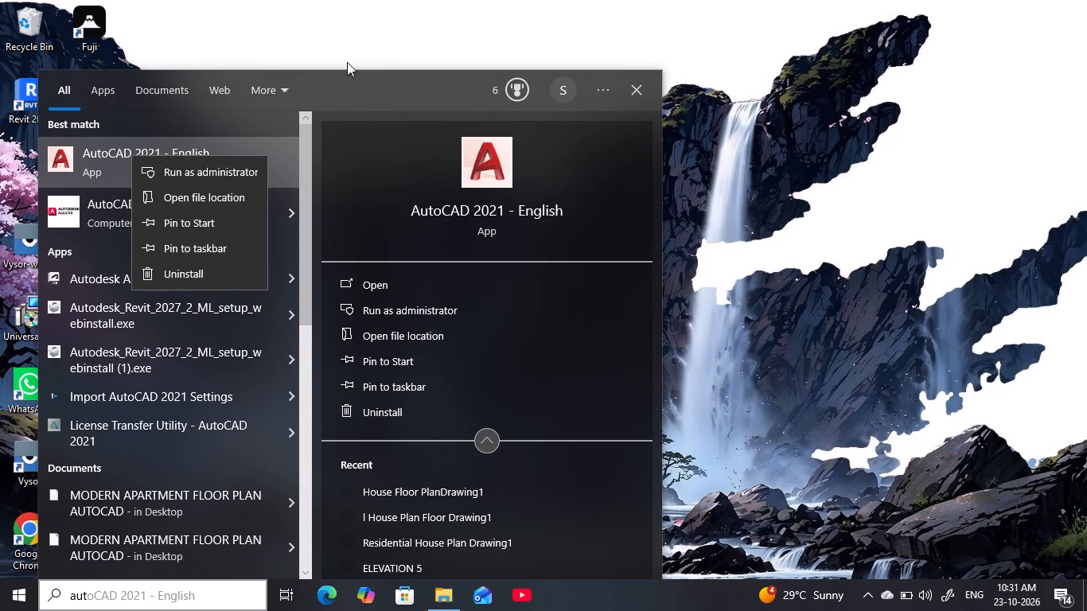
double_click(95, 146)
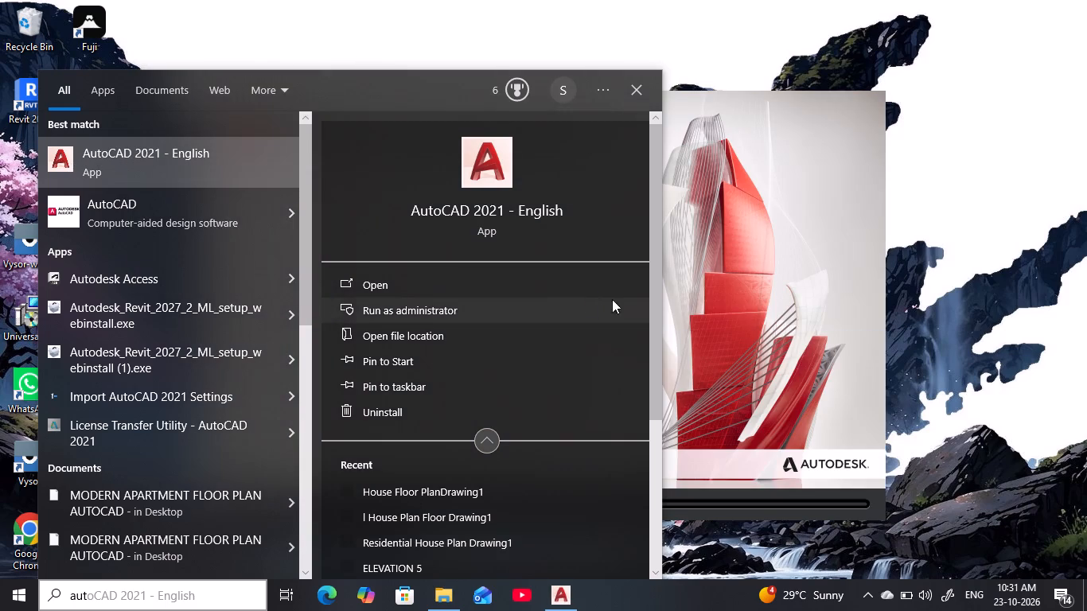
left_click(634, 88)
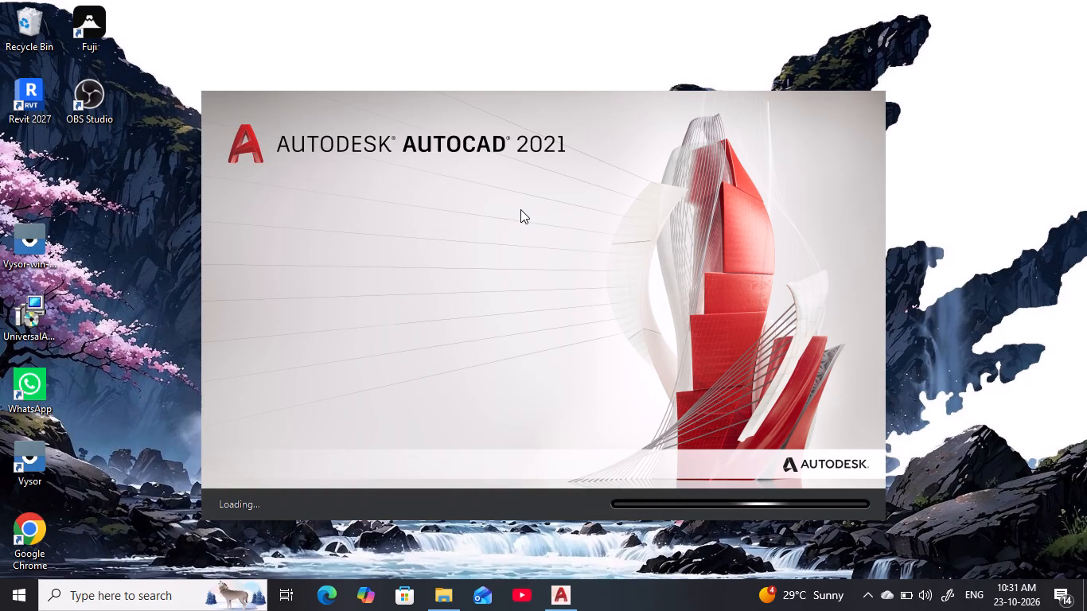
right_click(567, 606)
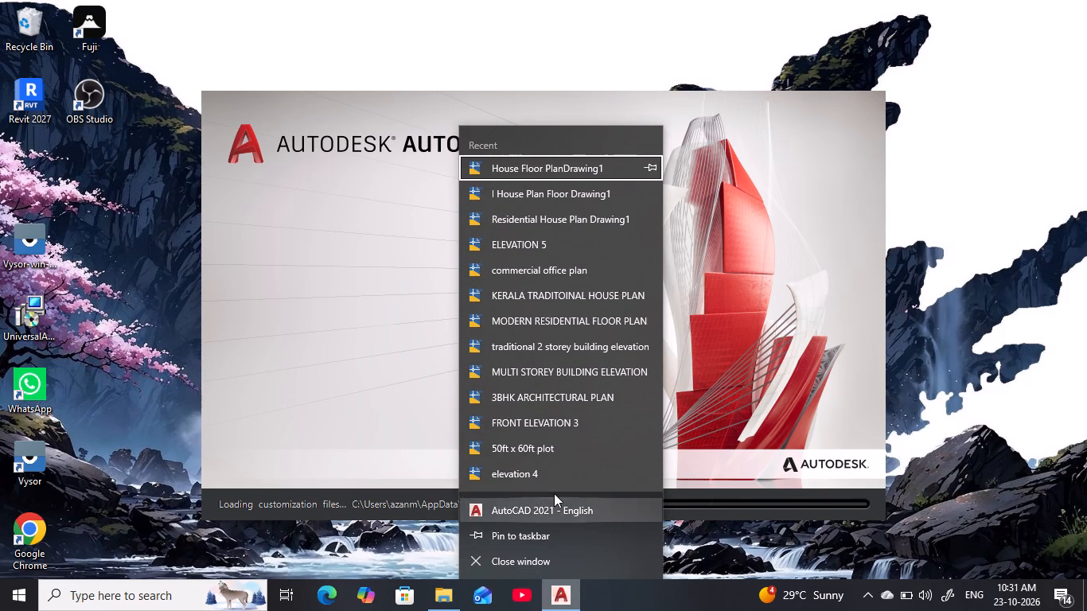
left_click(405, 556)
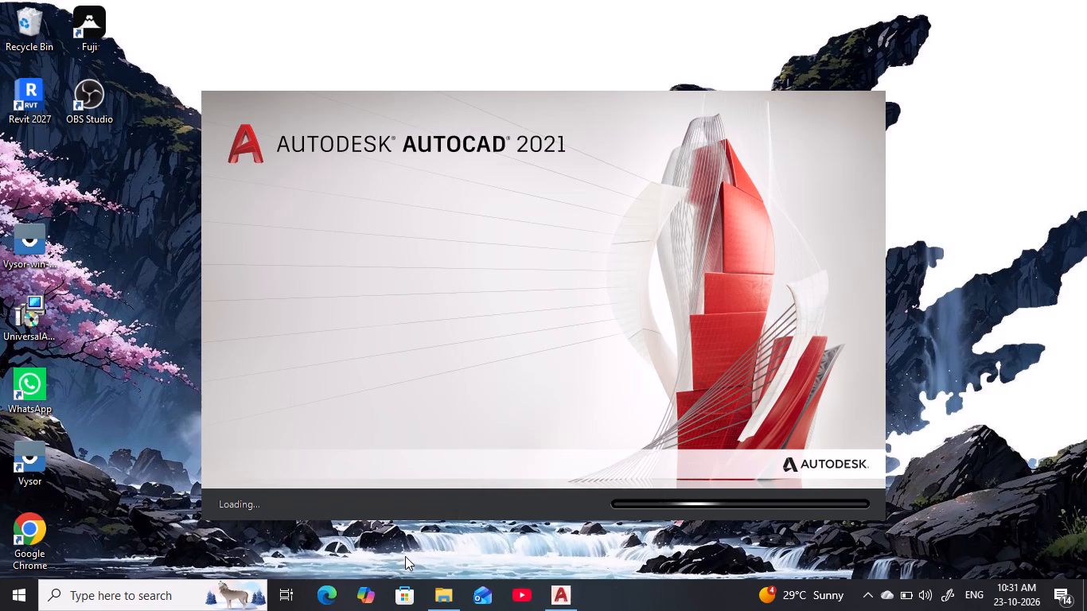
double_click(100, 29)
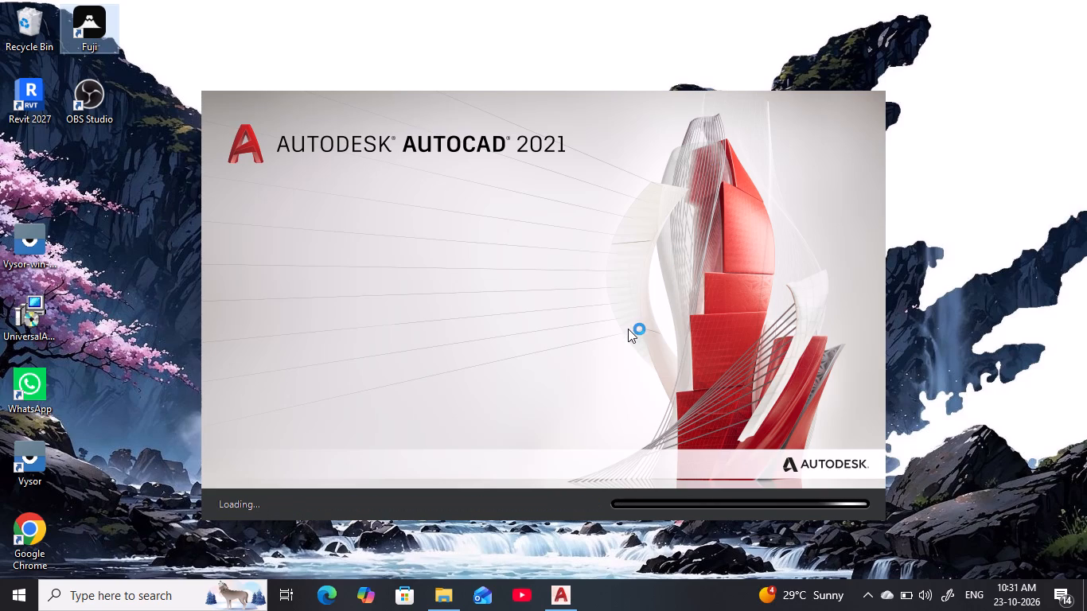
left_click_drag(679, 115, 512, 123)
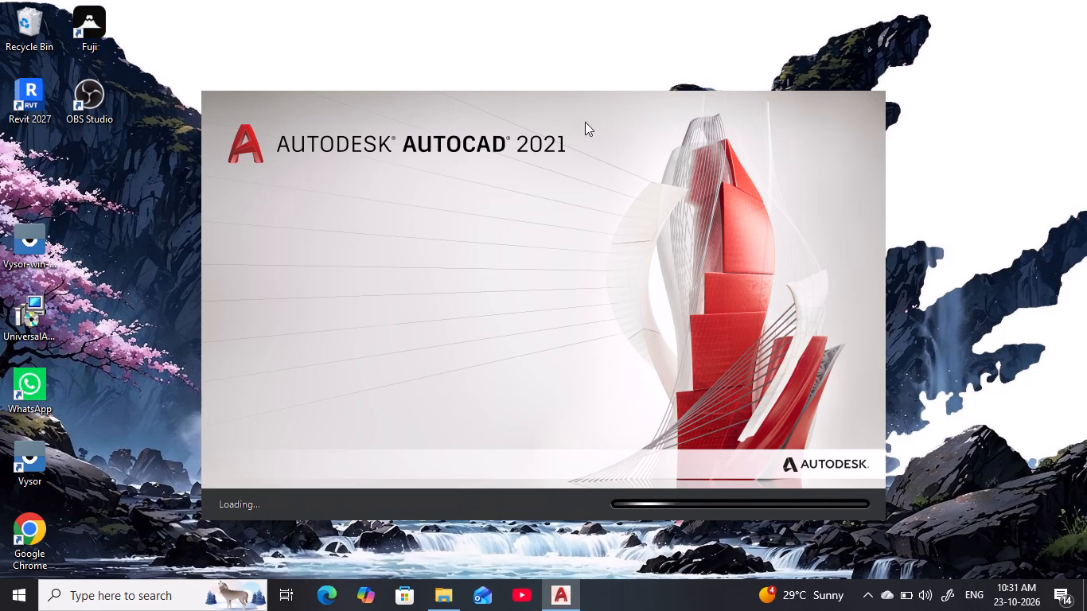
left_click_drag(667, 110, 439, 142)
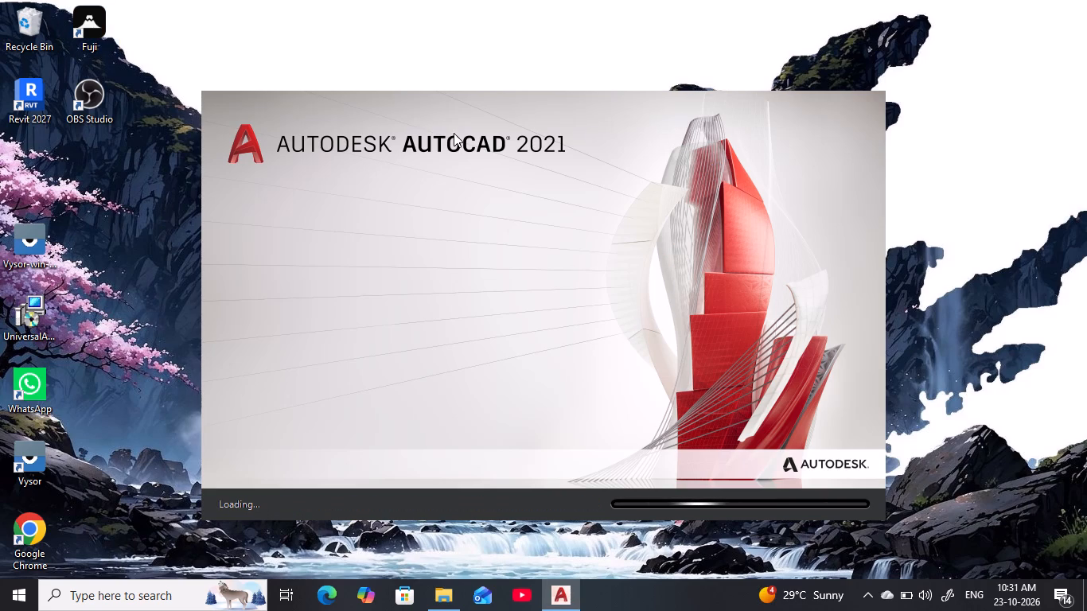
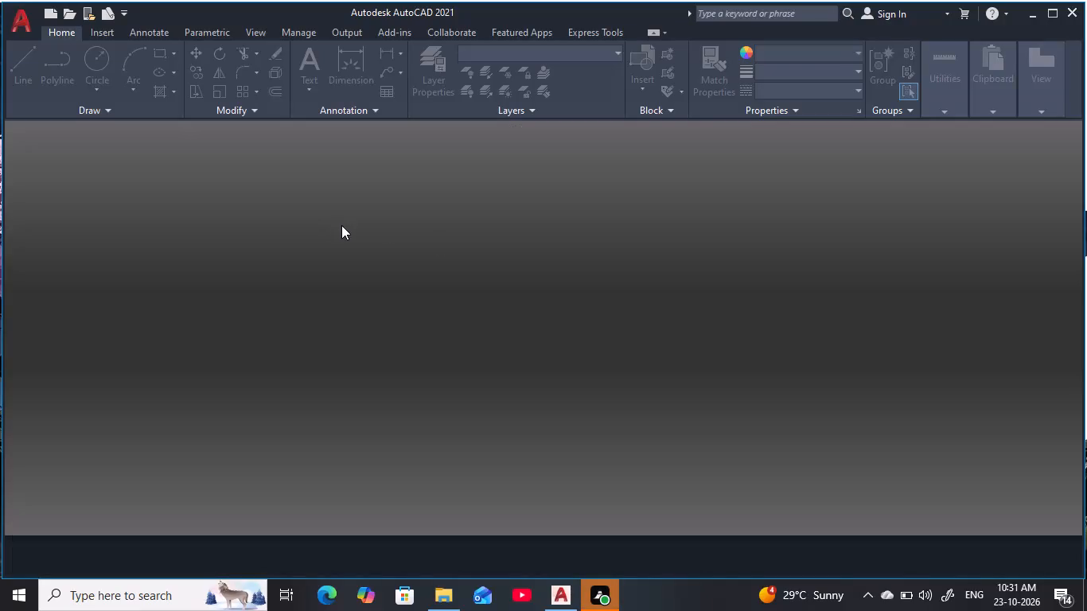
Start a new blank drawing.
left_click(195, 294)
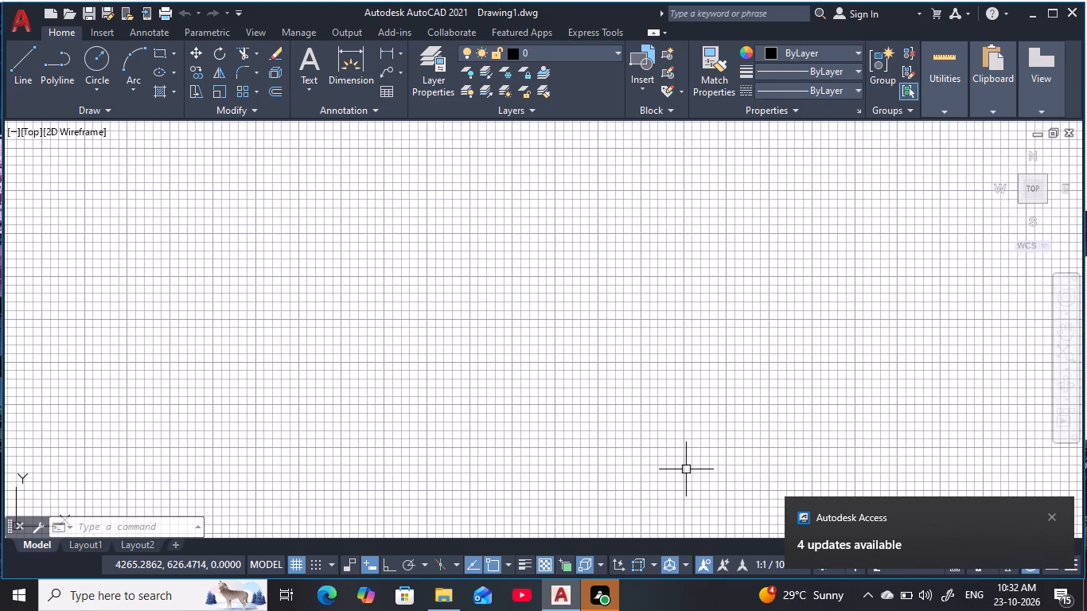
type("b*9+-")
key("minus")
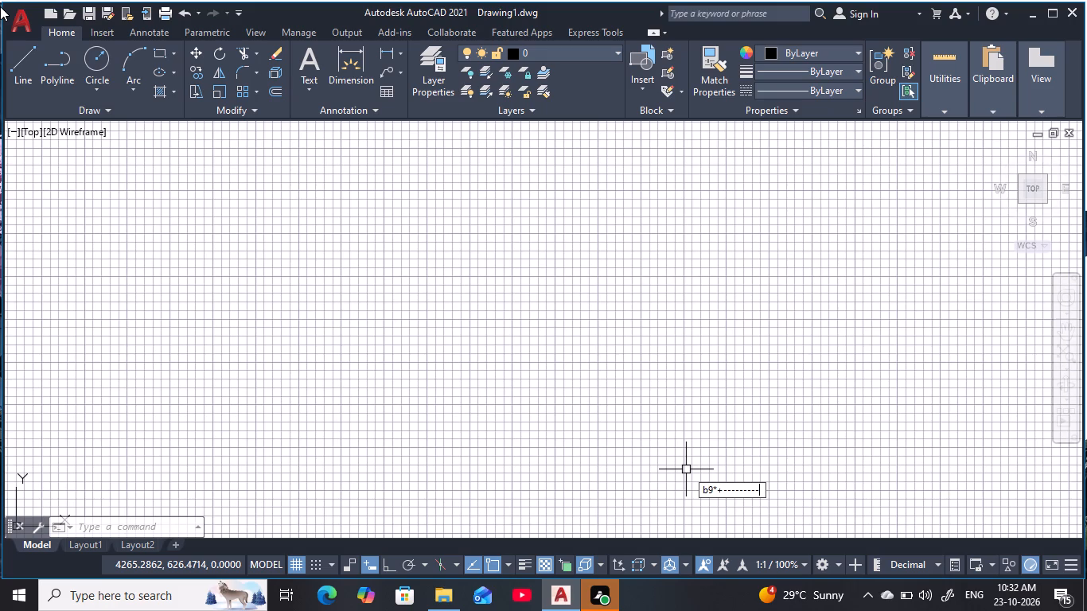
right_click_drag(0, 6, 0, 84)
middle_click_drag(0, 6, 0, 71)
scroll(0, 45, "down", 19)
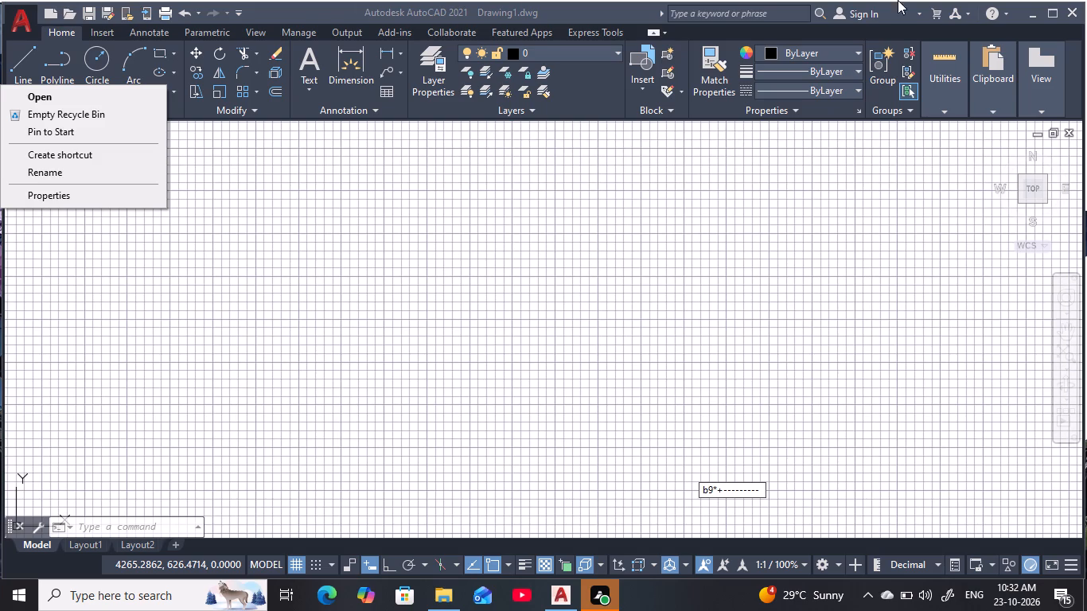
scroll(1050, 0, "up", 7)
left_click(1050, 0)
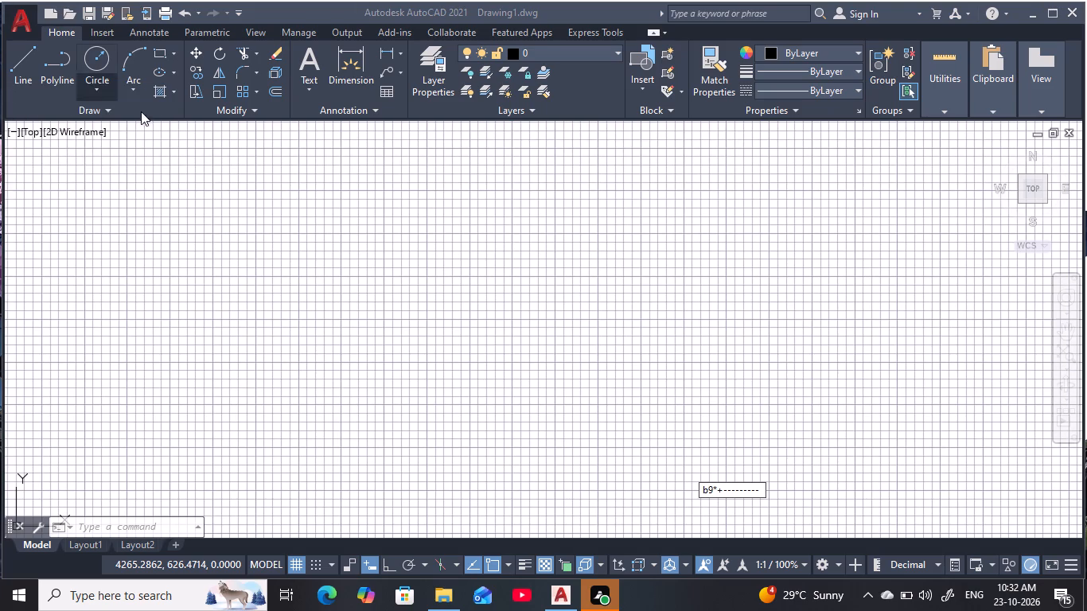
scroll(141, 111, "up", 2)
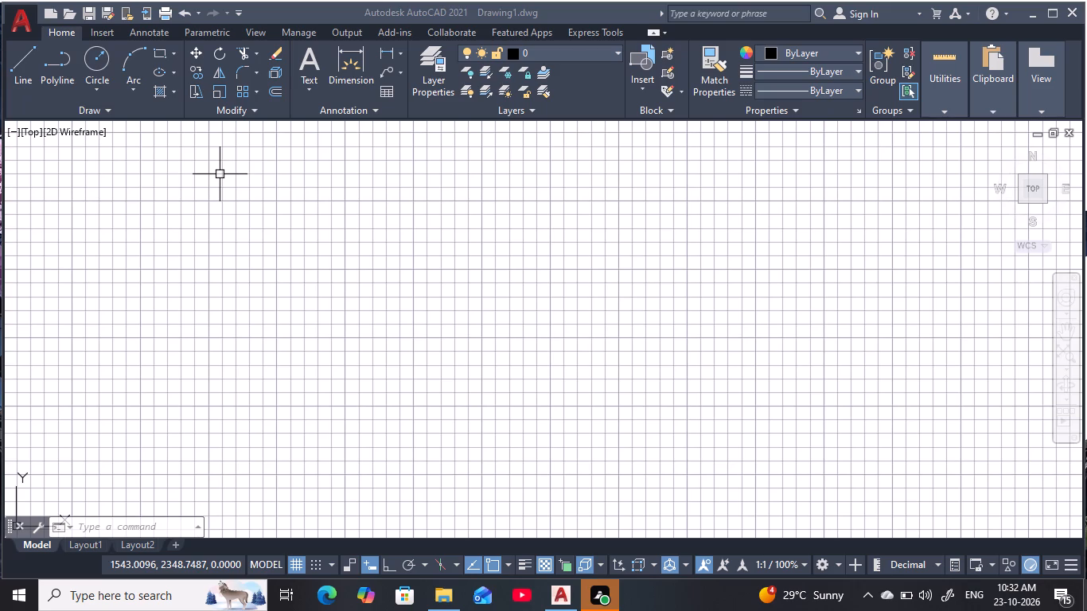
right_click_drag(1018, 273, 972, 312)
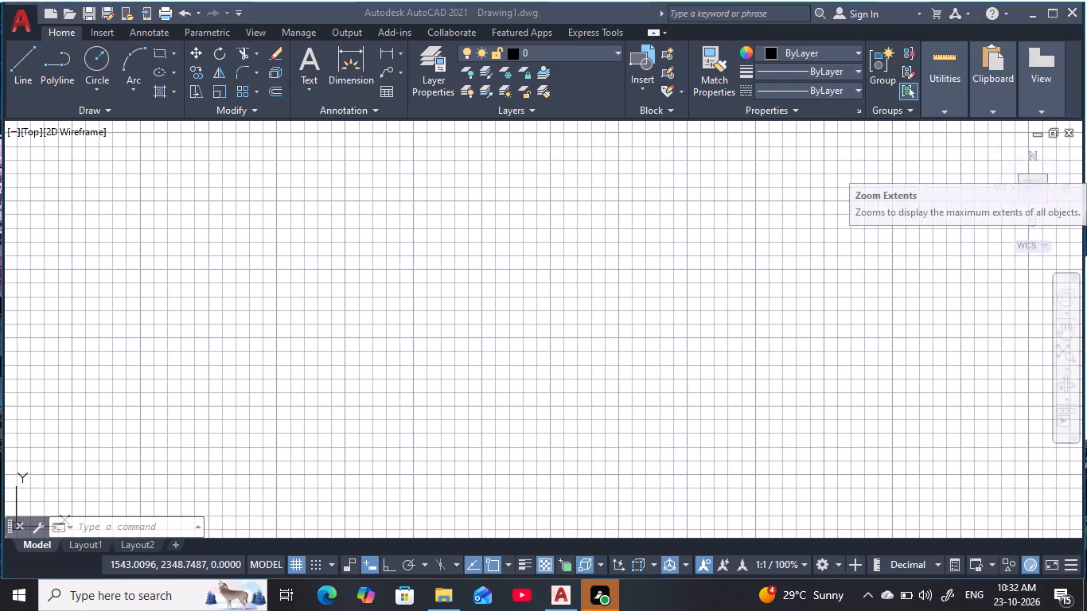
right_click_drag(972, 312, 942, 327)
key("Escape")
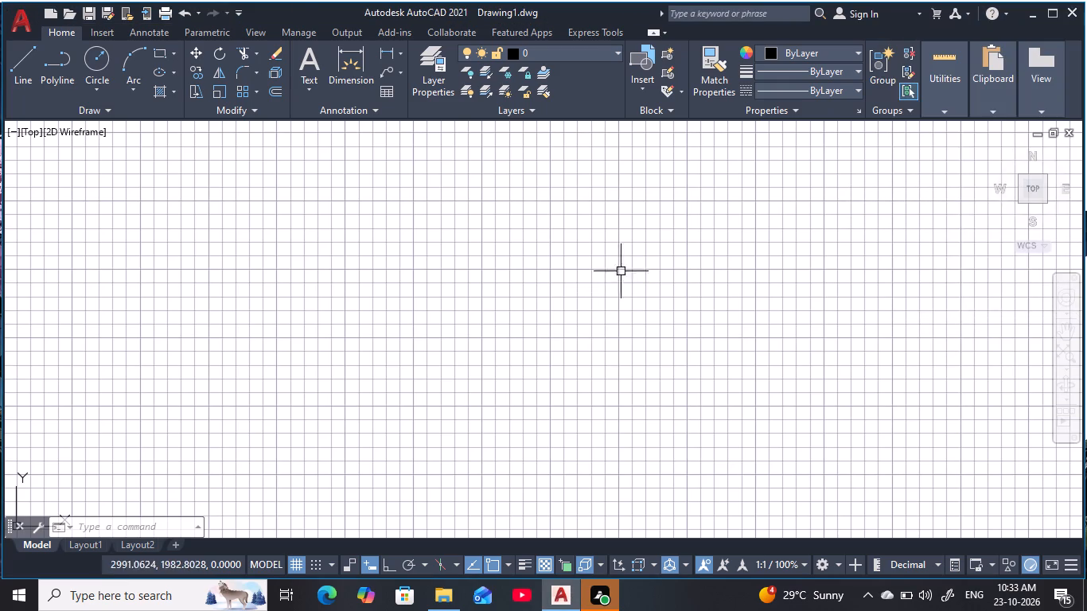
Turn off the grid display in the drawing area.
key("F7")
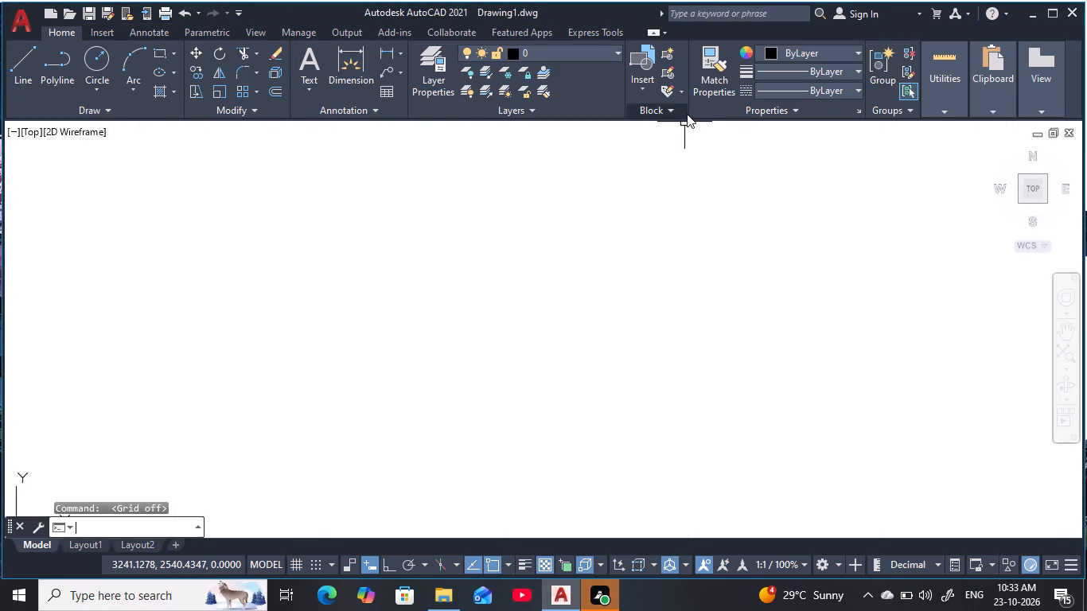
In the Open and Save options, enable maintaining a log file and apply the change.
key("o")
type("p")
key("space")
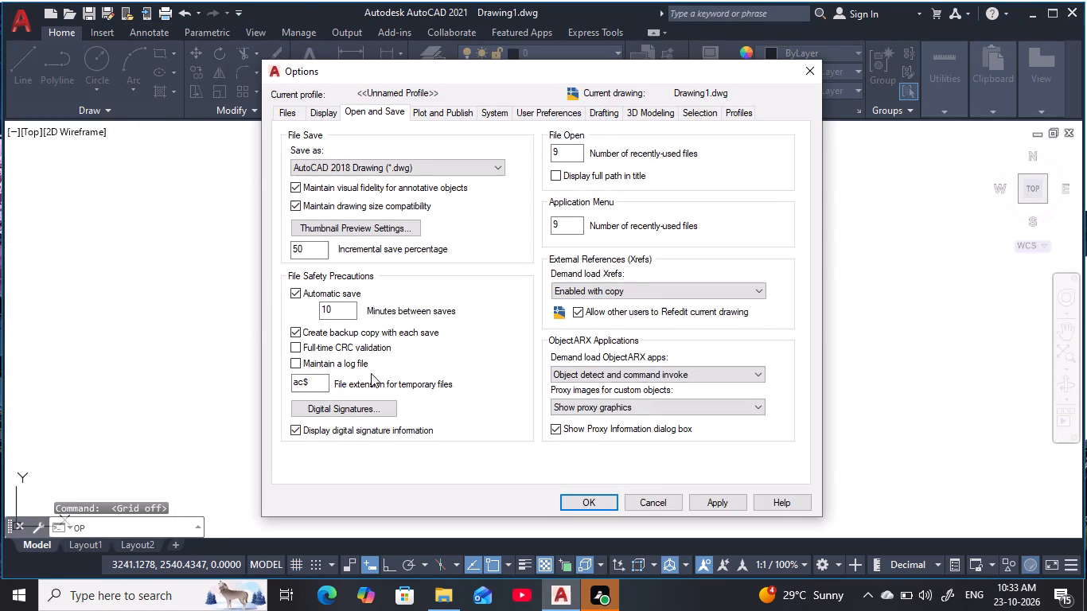
left_click(290, 364)
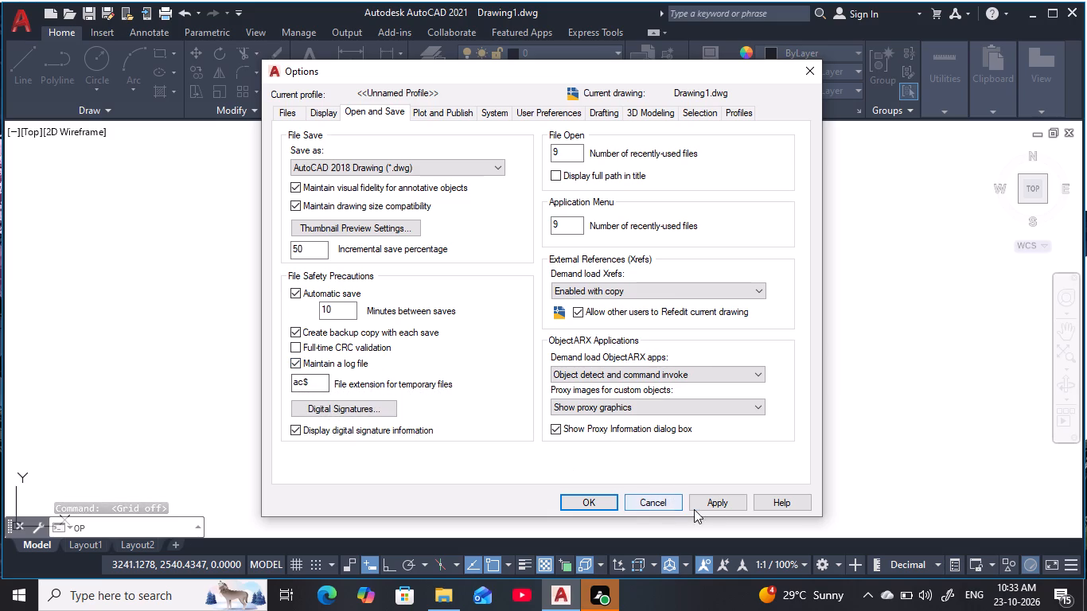
left_click(740, 503)
left_click(583, 506)
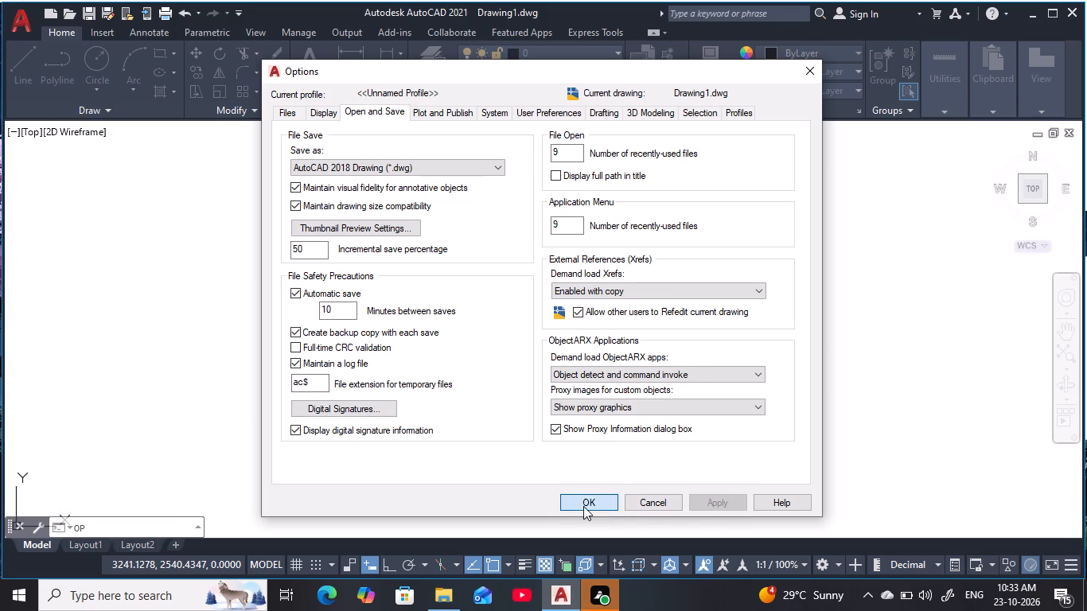
key("Escape")
key("Escape")
key("Escape")
key("Escape")
key("Escape")
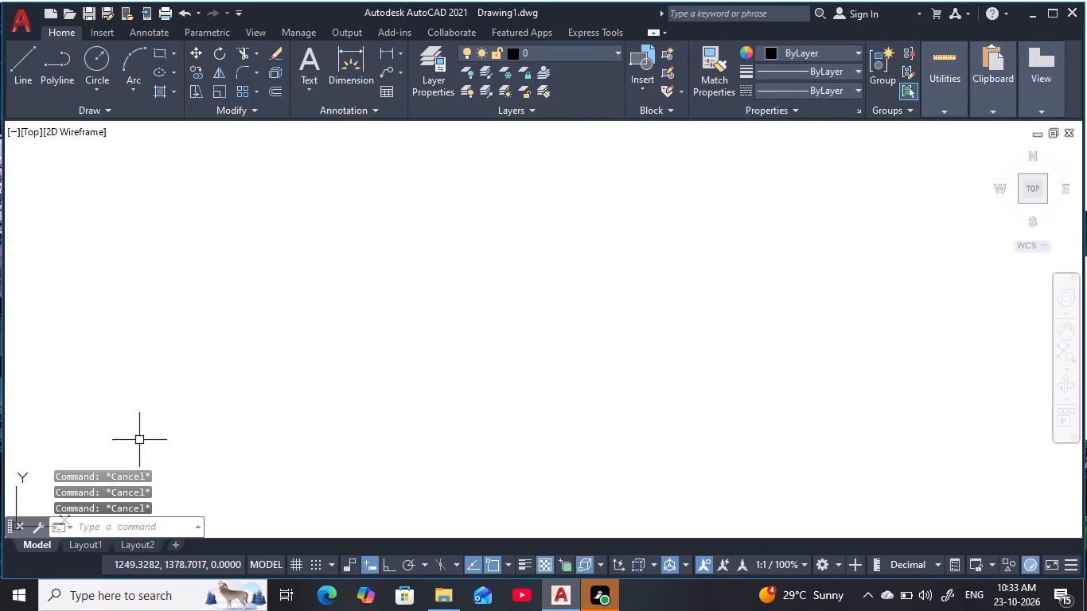
Run the LOGFILEON command to turn on log file recording.
type("lo")
key("g")
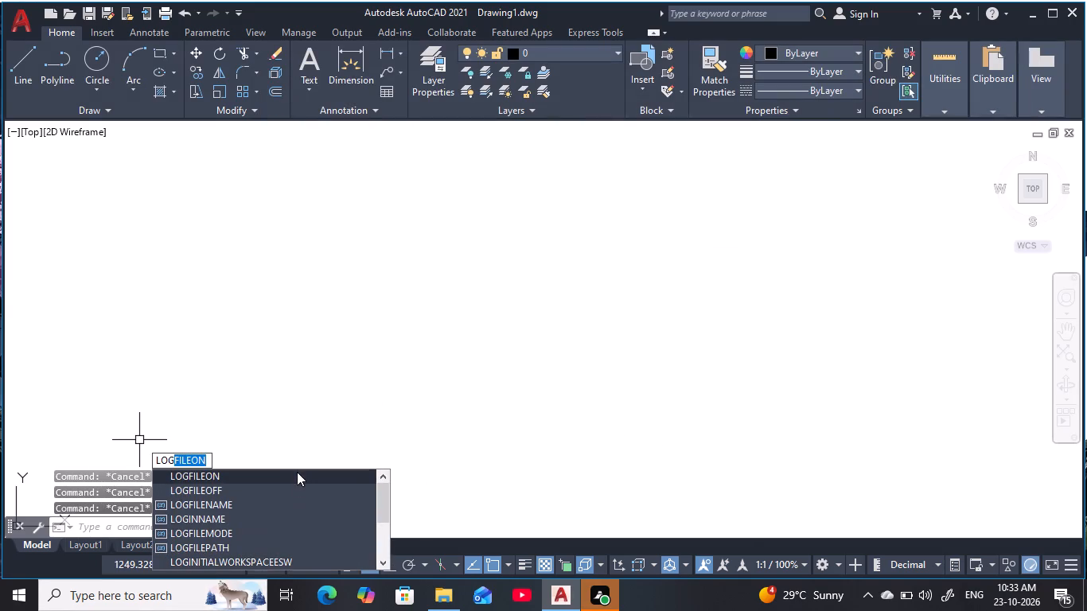
left_click(290, 483)
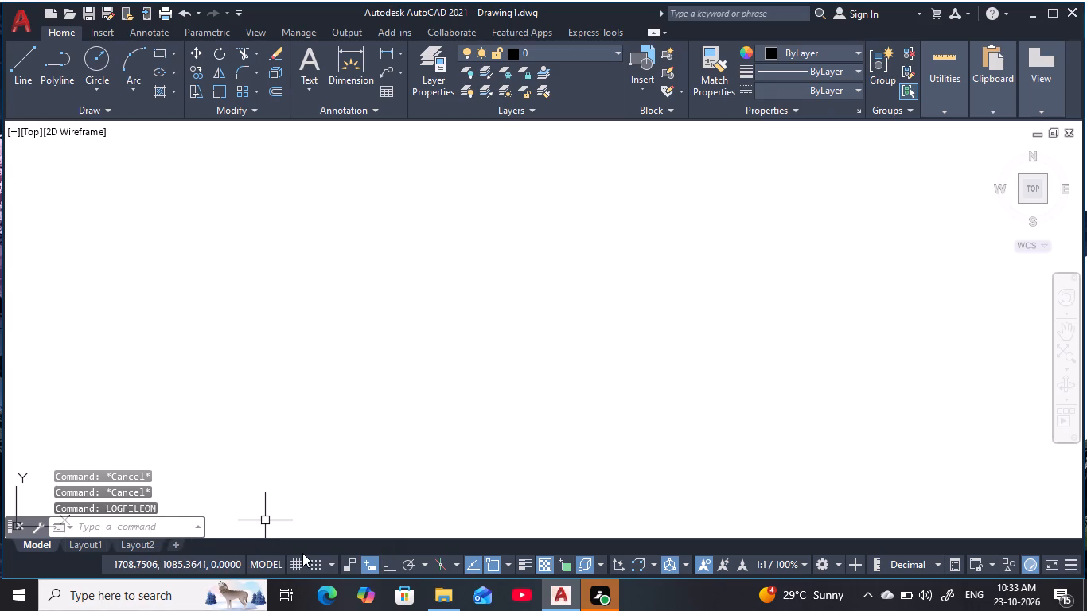
key("Escape")
key("Escape")
key("Escape")
key("Escape")
key("Escape")
key("Escape")
key("Escape")
key("Escape")
key("Escape")
key("Escape")
key("Escape")
key("Escape")
key("Escape")
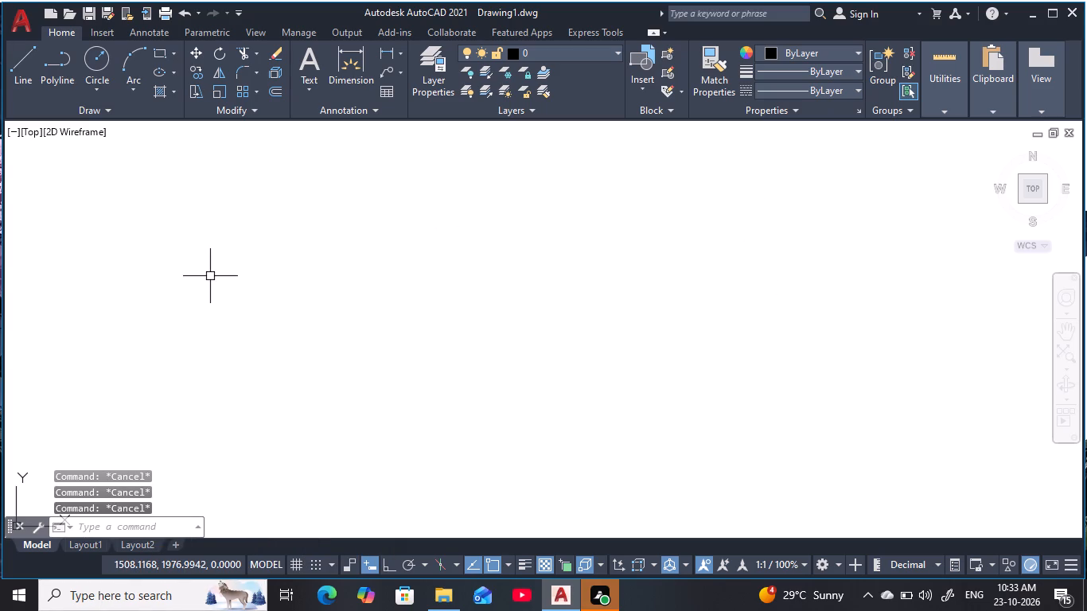
Configure the drawing units to Engineering length with 0'-0" precision and an insertion scale in inches.
key("u")
key("n")
key("space")
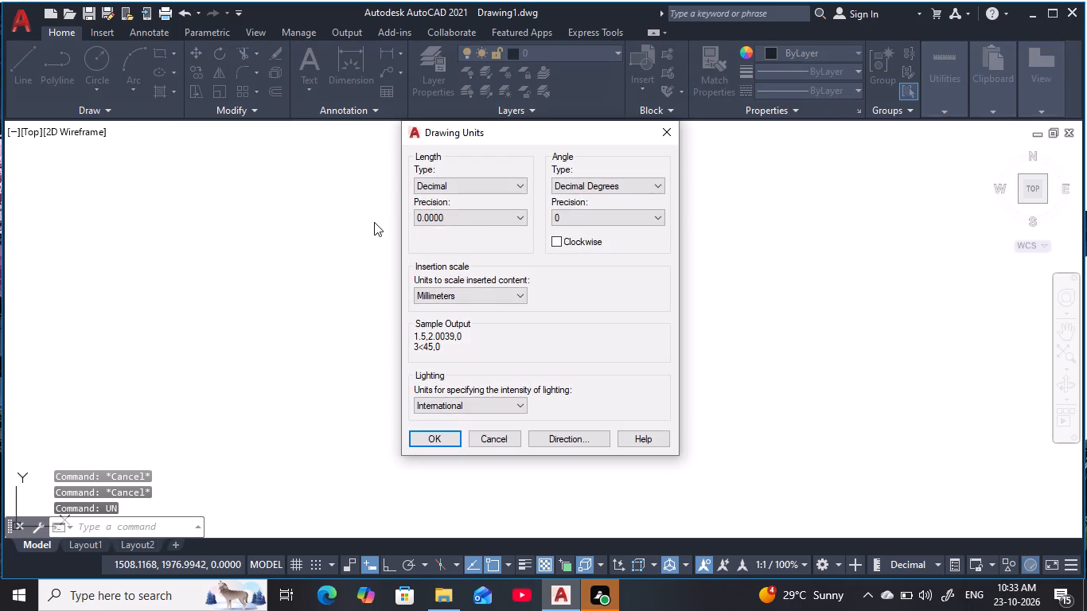
left_click(482, 185)
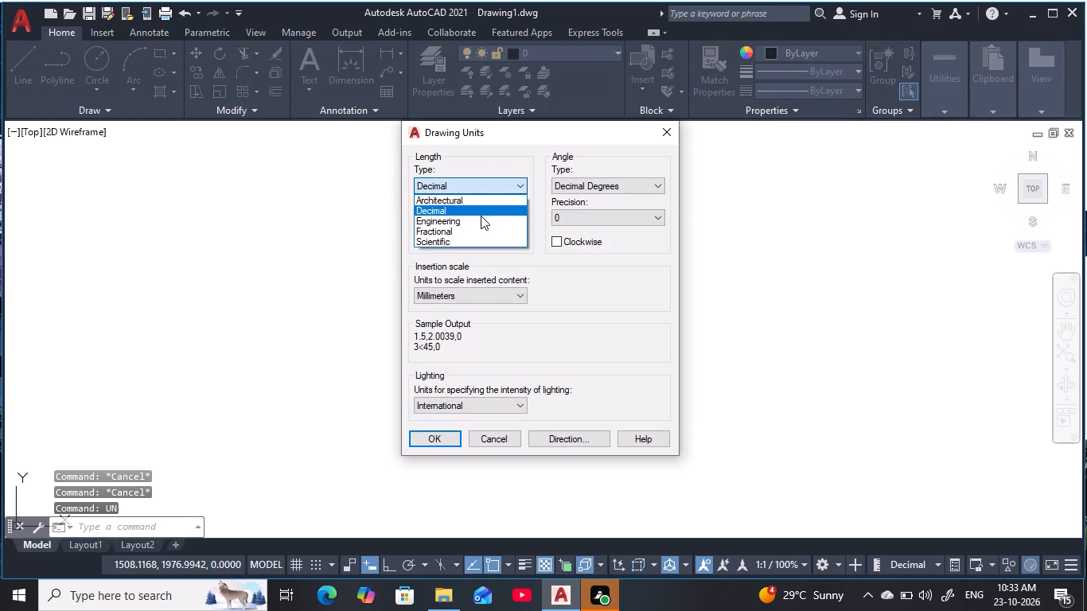
left_click(481, 217)
left_click(481, 217)
left_click(477, 229)
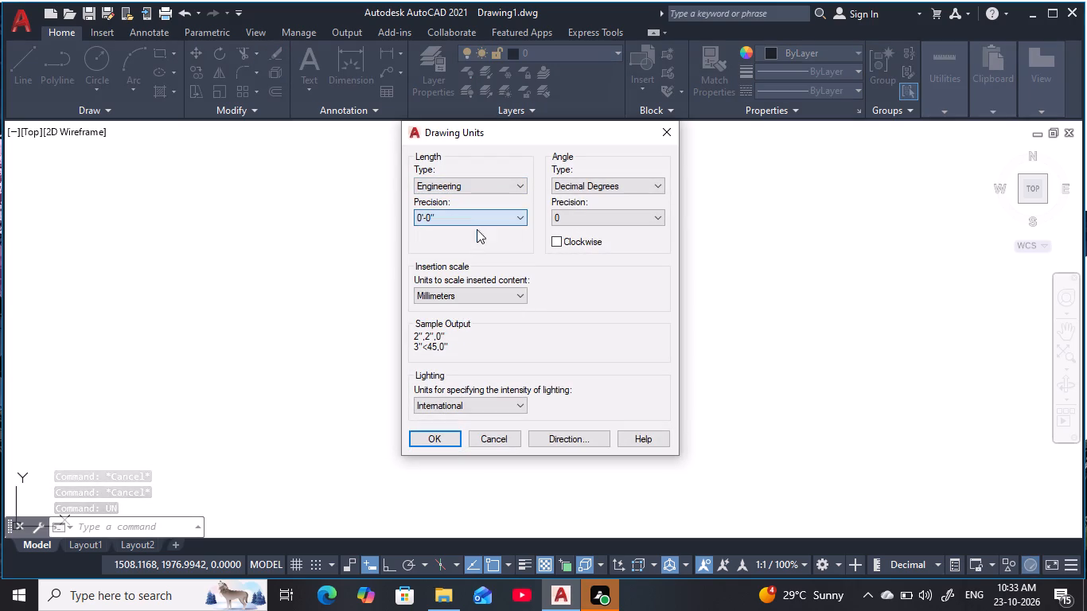
left_click(491, 286)
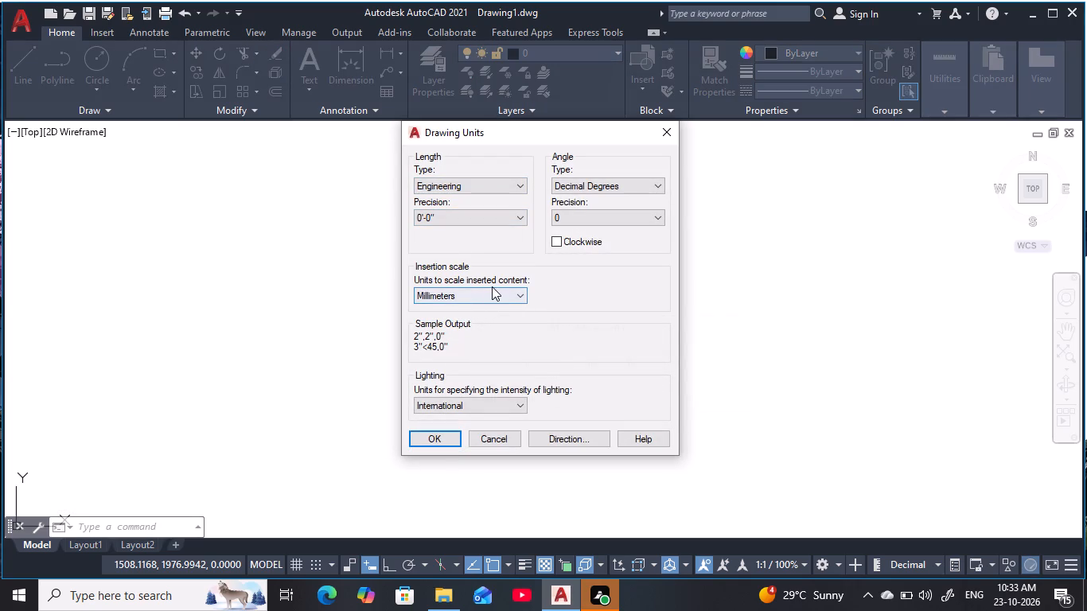
left_click(492, 288)
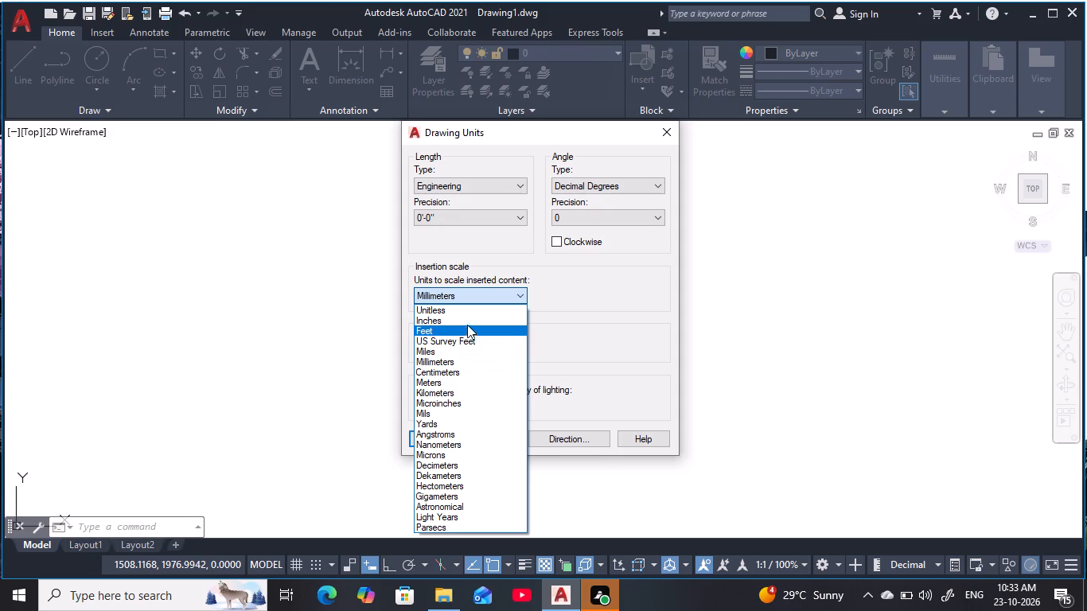
left_click(468, 322)
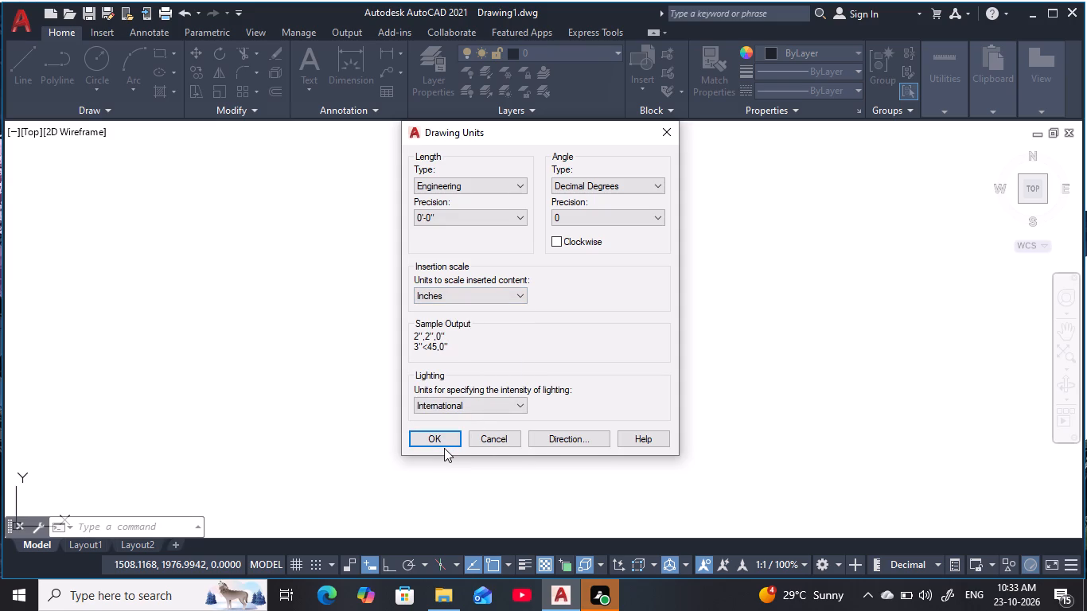
left_click(455, 438)
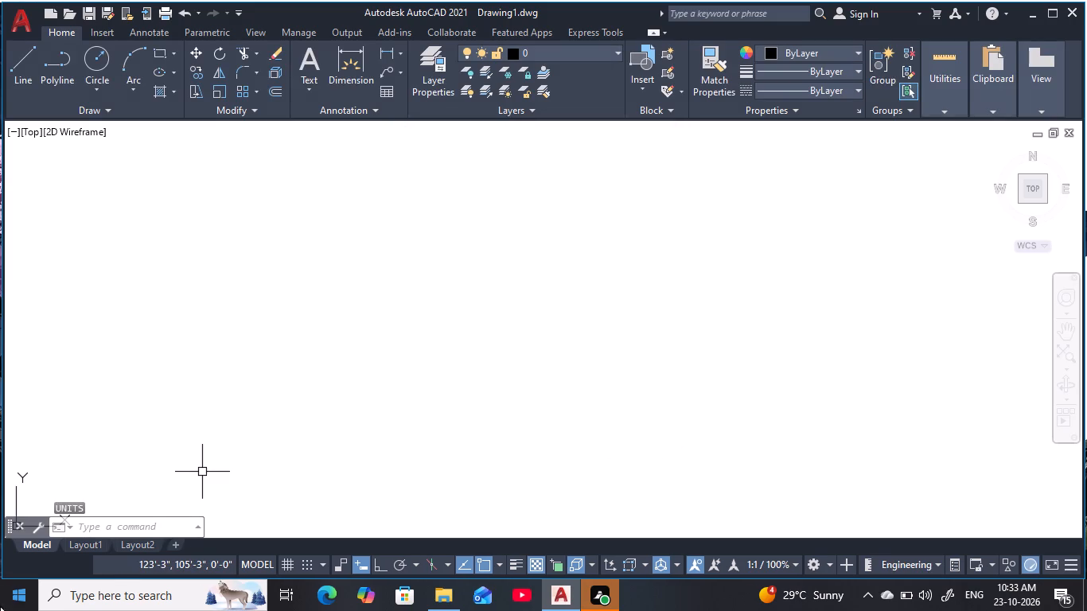
key("Escape")
key("Escape")
key("Escape")
key("Escape")
key("Escape")
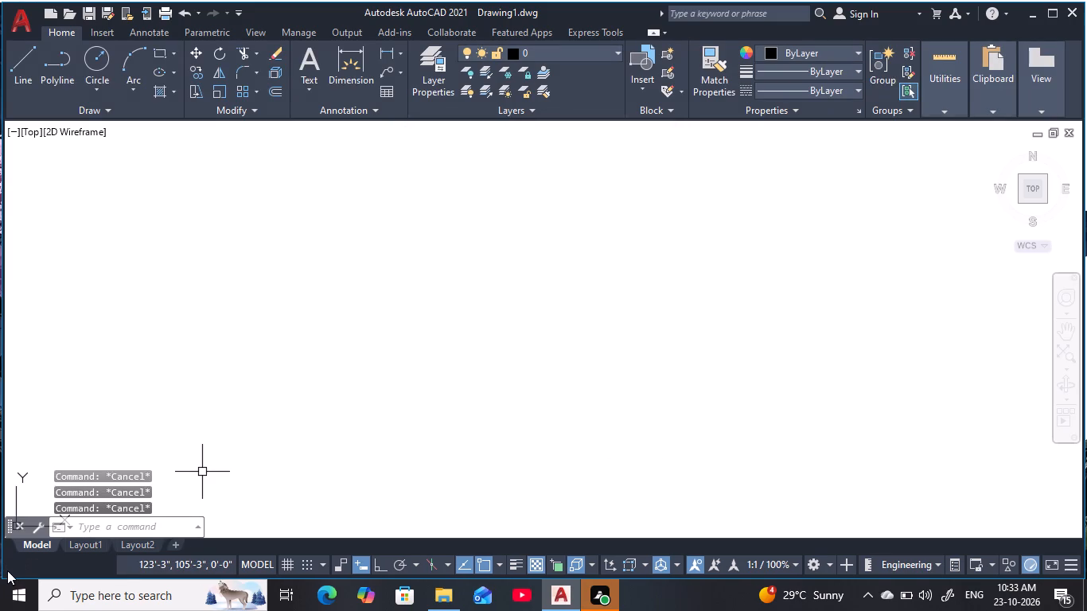
key("Escape")
key("Escape")
Modify the ISO-25 dimension style's primary units to the Engineering format with 0'-0" precision.
type("d")
key("space")
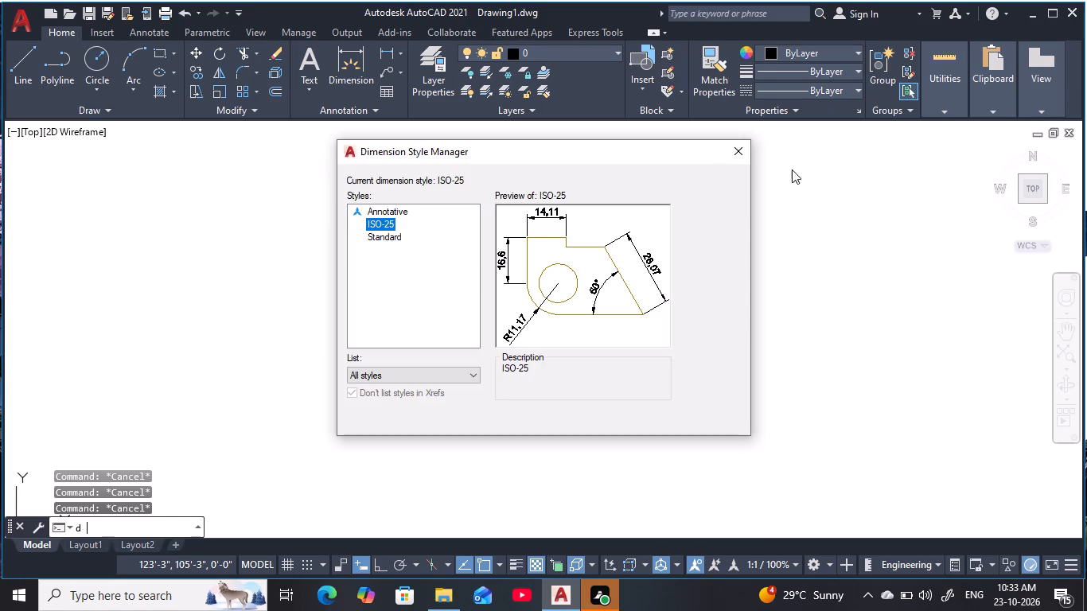
left_click(709, 256)
left_click(709, 260)
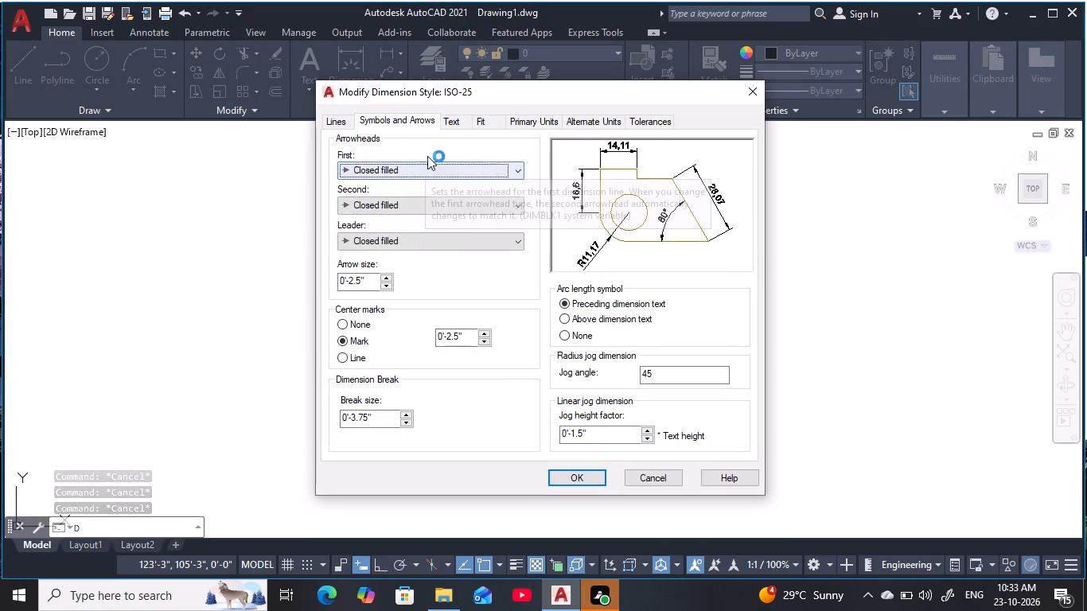
left_click(540, 117)
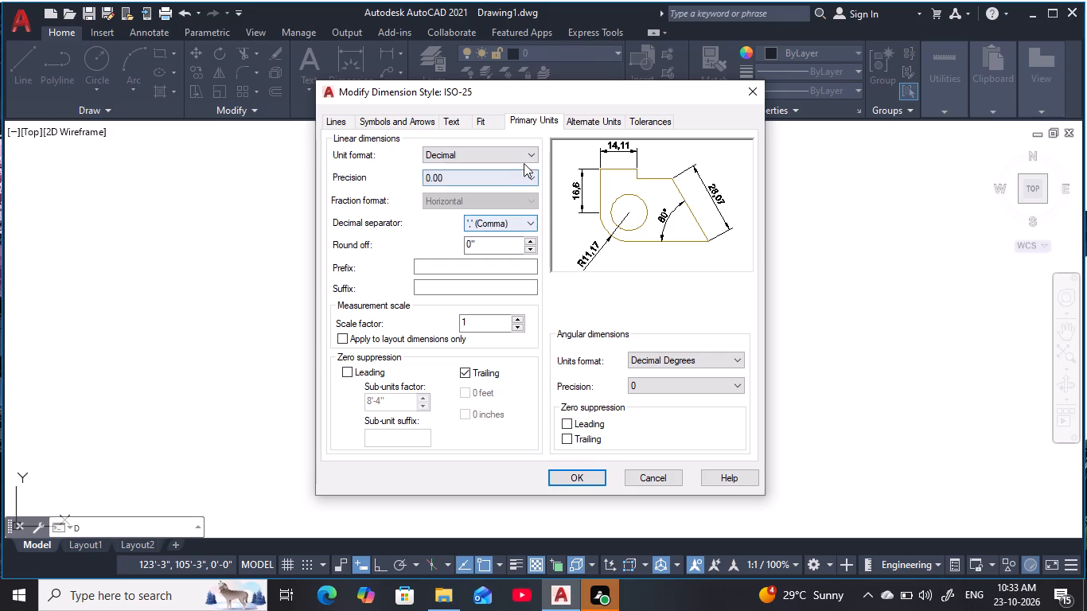
left_click(524, 157)
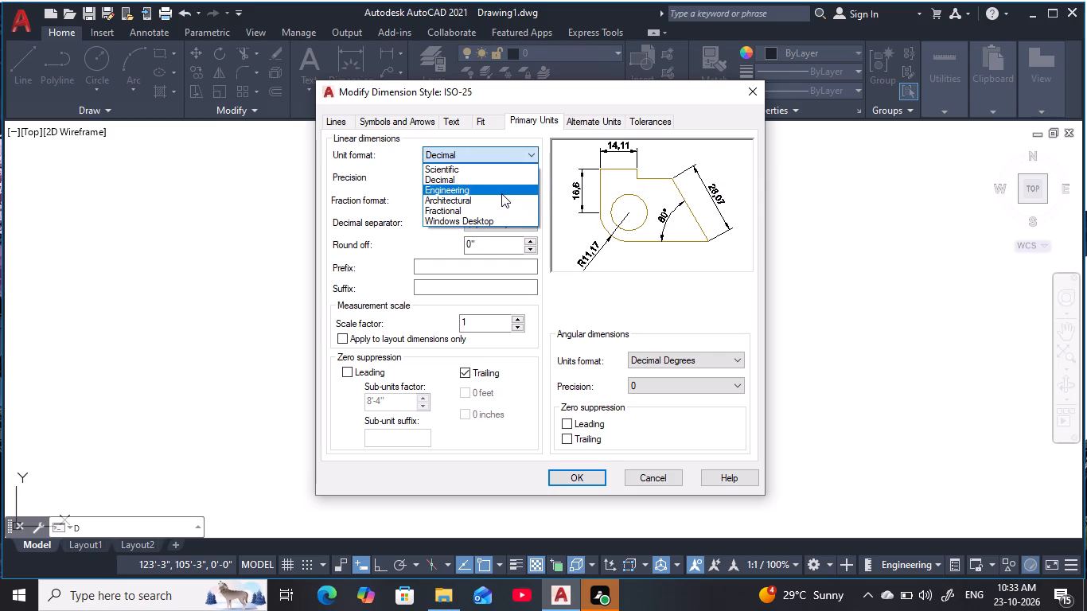
left_click(501, 193)
left_click(505, 176)
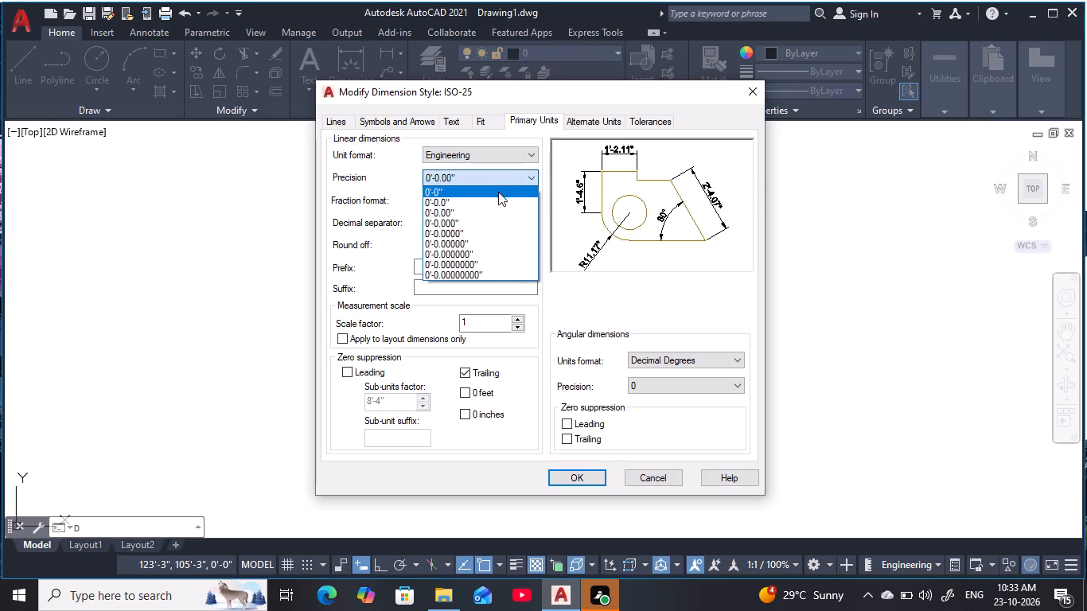
left_click(497, 193)
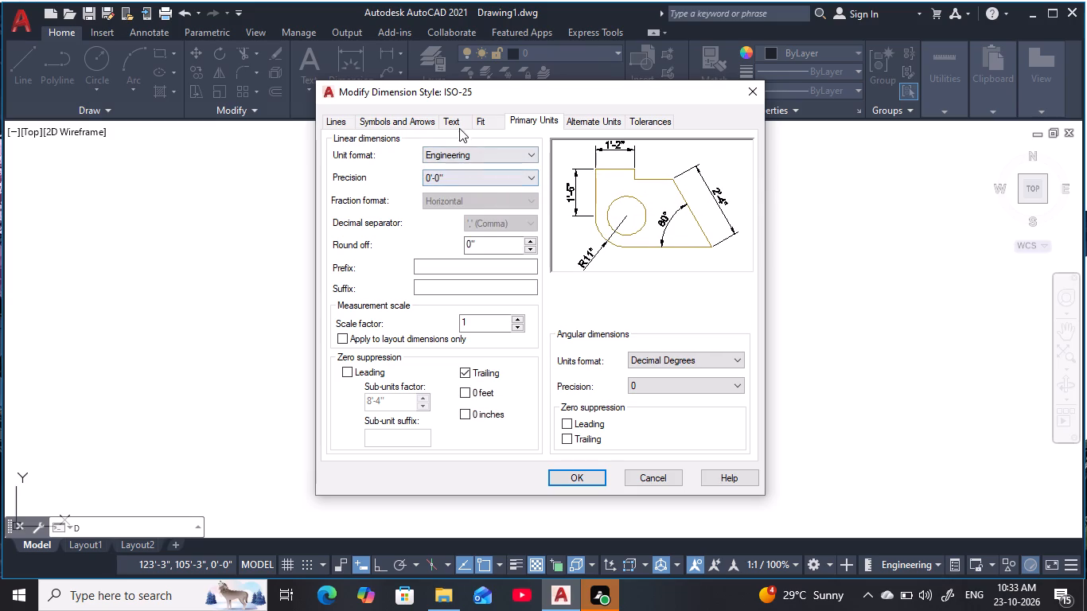
Set the ISO-25 dimension style's text height to 9 inches.
left_click(457, 124)
left_click_drag(512, 225, 421, 267)
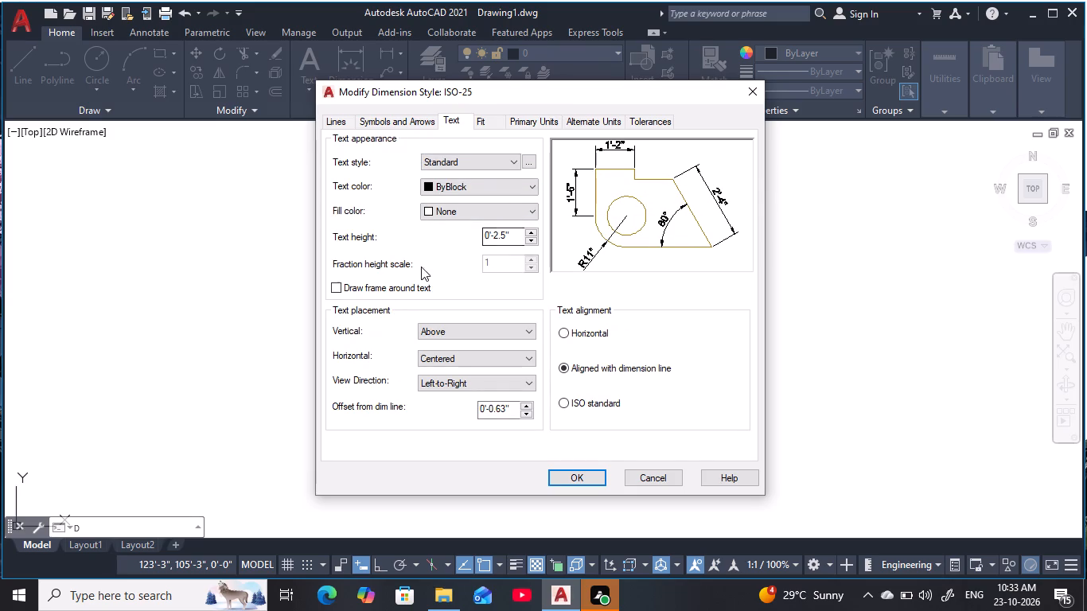
left_click_drag(421, 267, 423, 266)
left_click_drag(511, 237, 449, 232)
key("9")
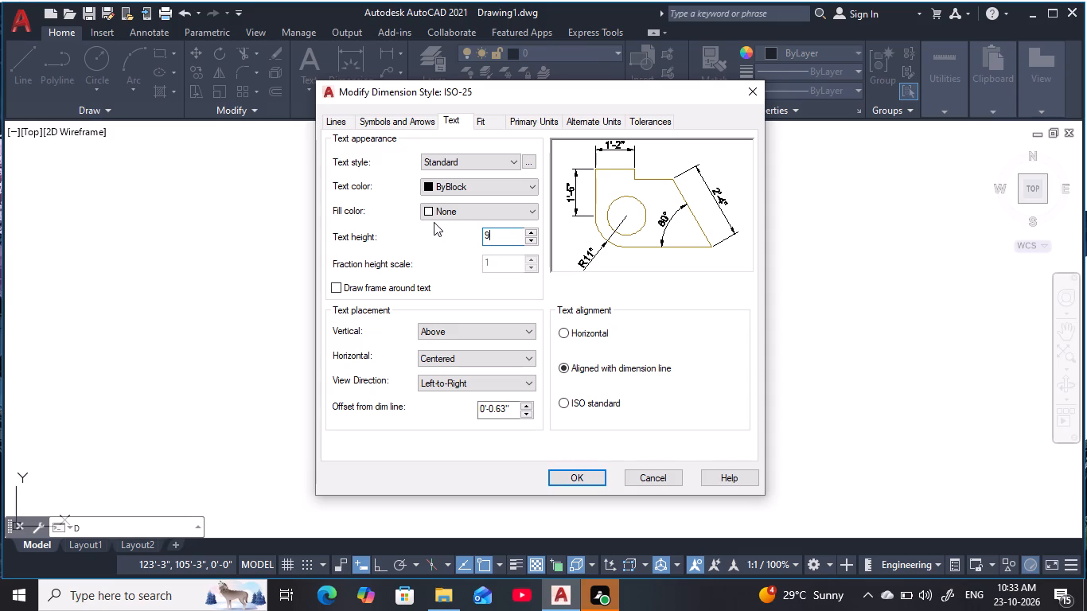
Set the ISO-25 dimension style's arrow size to 4.5 inches and accept the style changes.
left_click(431, 125)
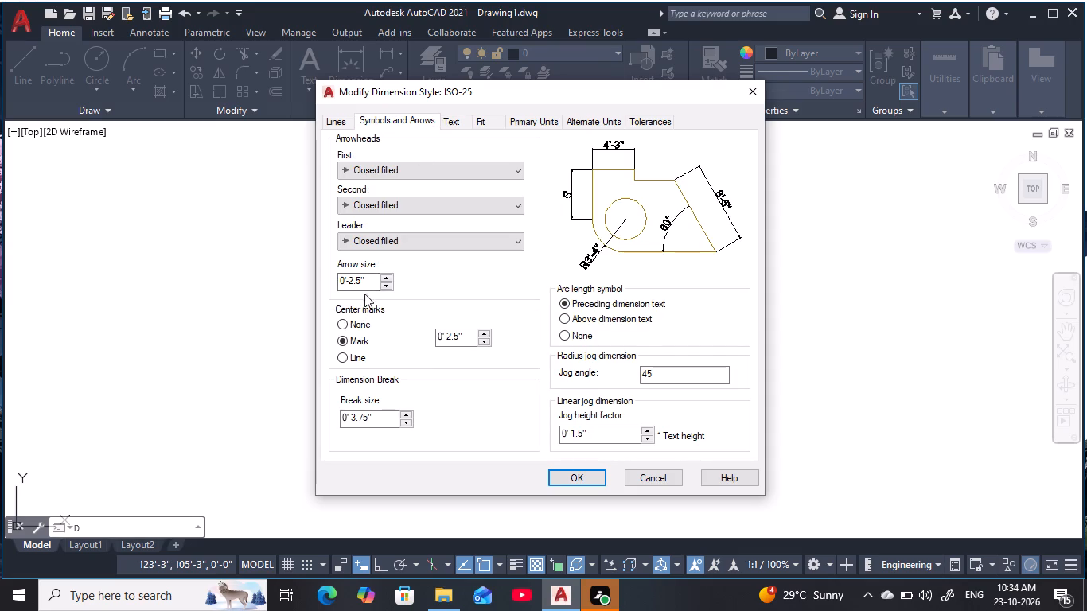
left_click_drag(368, 282, 306, 284)
key("4")
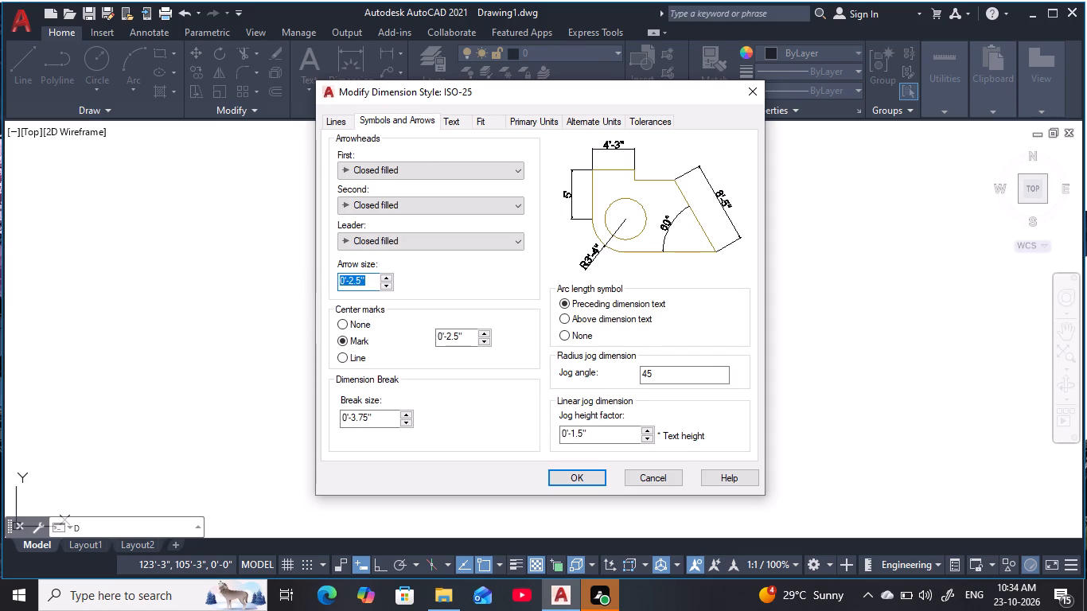
type(".5")
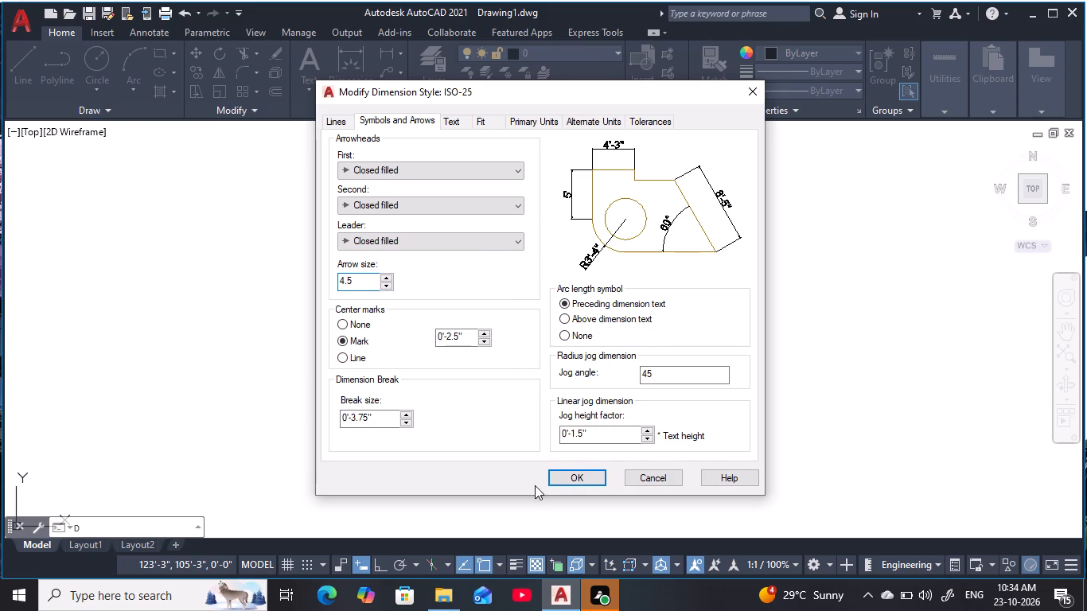
left_click(570, 477)
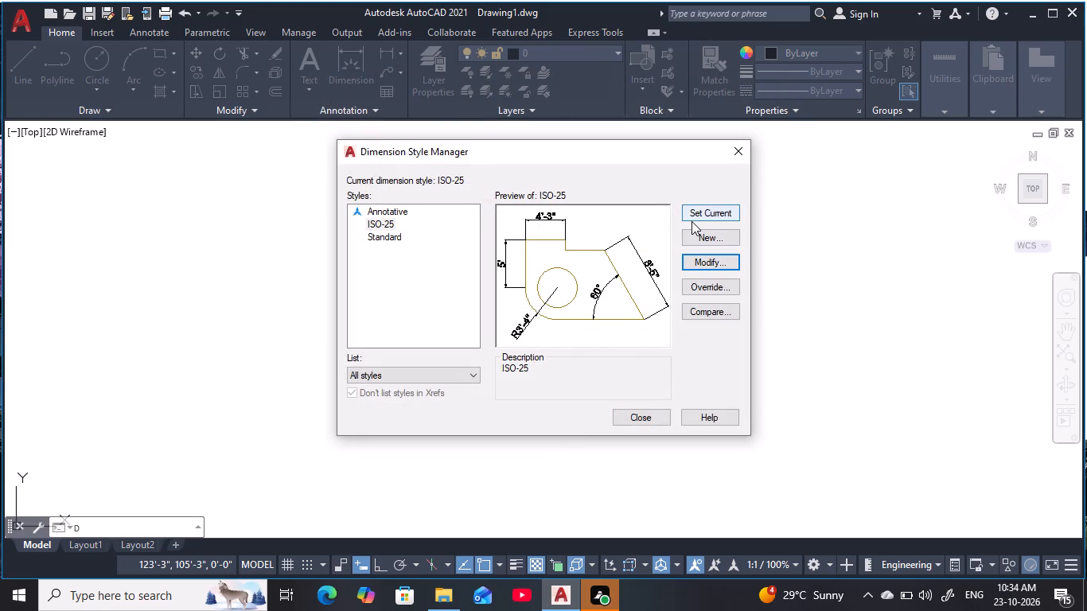
Make ISO-25 the current dimension style and close the Dimension Style Manager.
left_click(693, 220)
left_click(749, 133)
left_click(741, 150)
key("Escape")
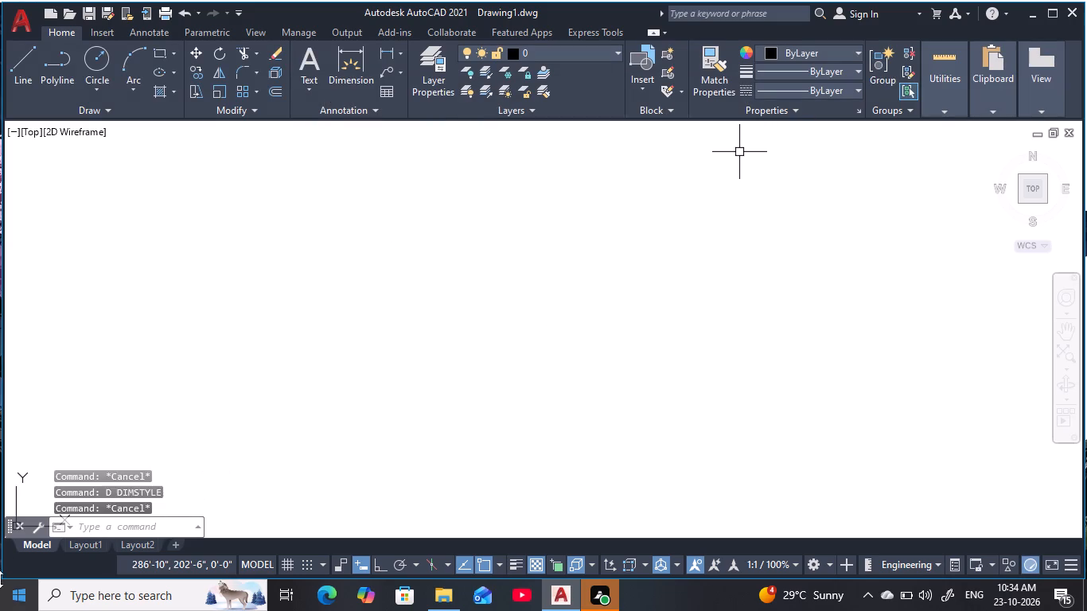
key("Escape")
key("Escape")
key("Escape")
key("Escape")
key("Escape")
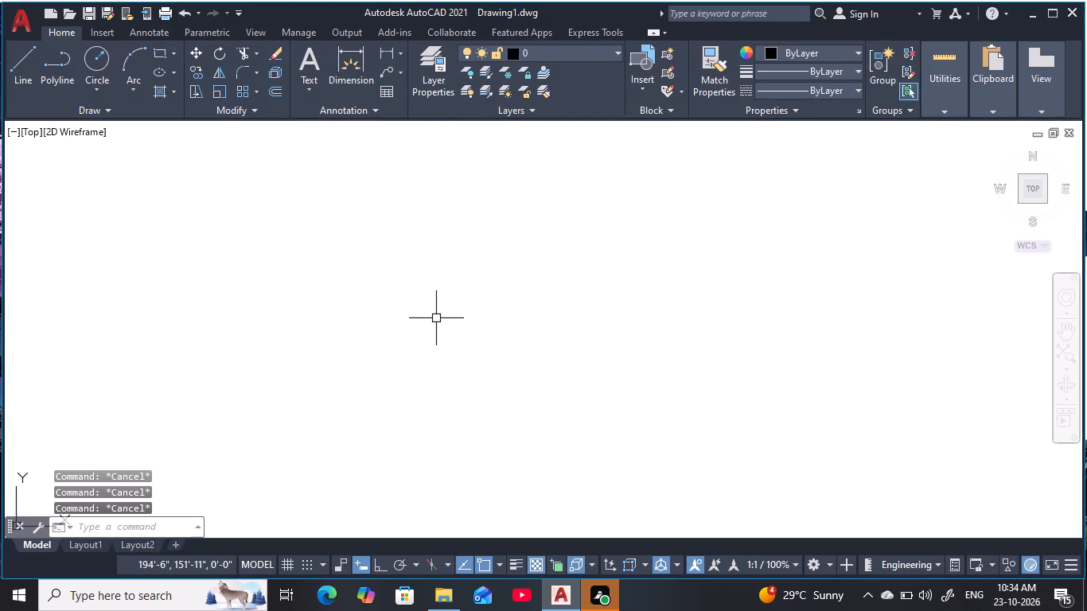
Draw a horizontal construction line (XLINE) across the lower part of the drawing, at about Y = 104'.
type("xl")
key("space")
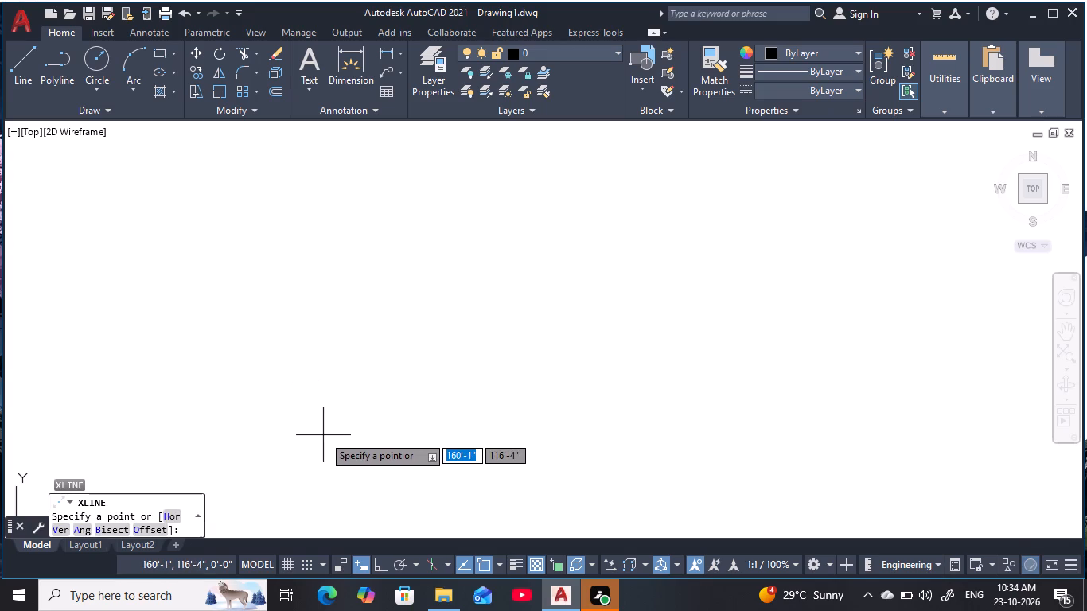
type("h")
key("space")
left_click(394, 474)
key("Escape")
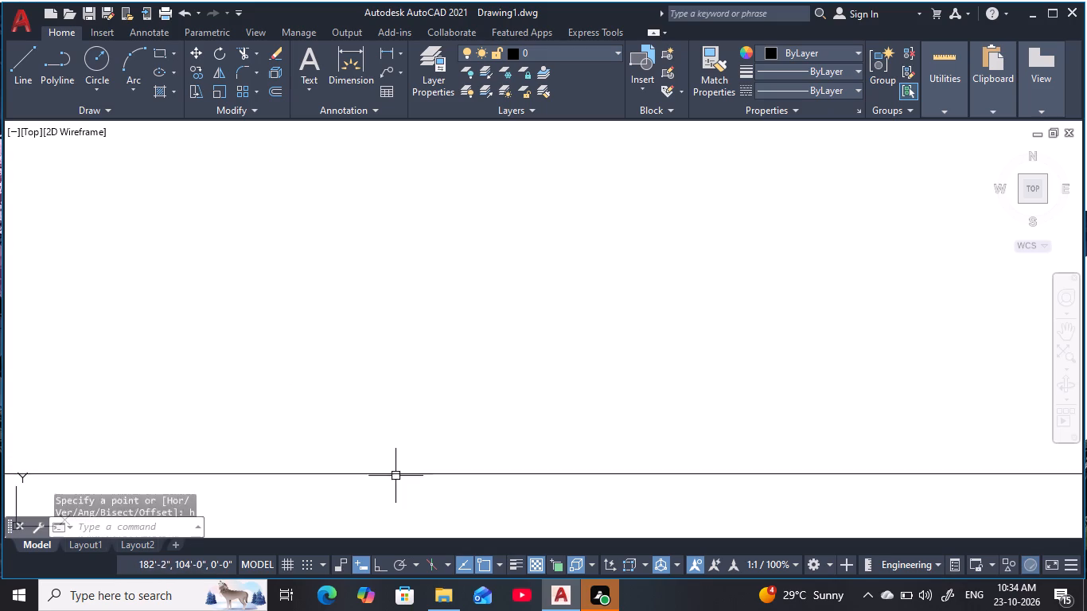
key("Escape")
key("Escape")
key("Escape")
key("Escape")
key("Escape")
key("Escape")
Draw a vertical construction line (XLINE) crossing the horizontal one, in the left part of the drawing.
key("x")
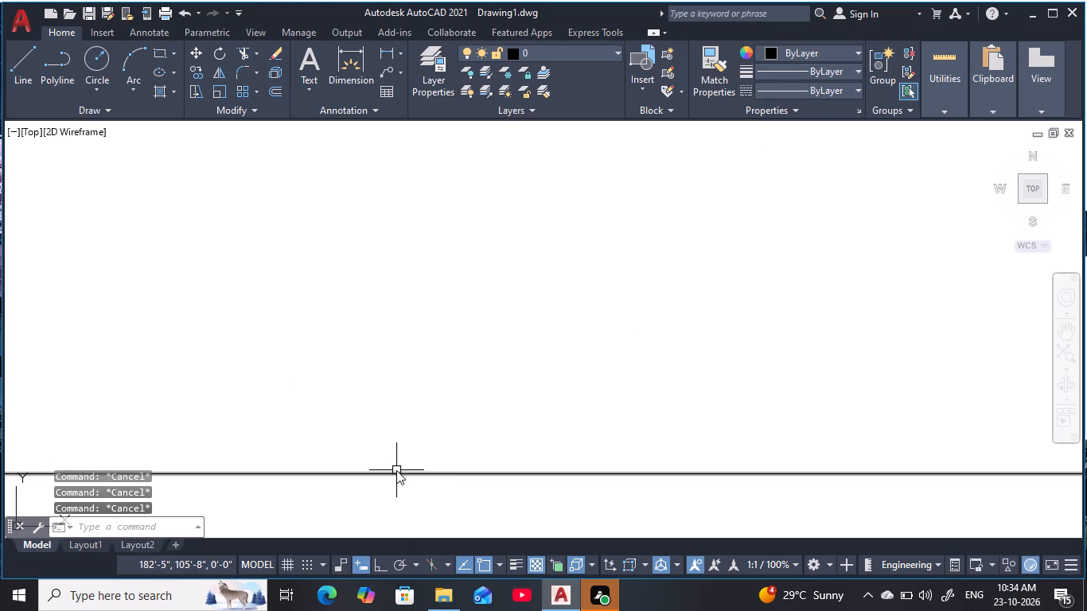
key("l")
key("space")
type("v")
key("space")
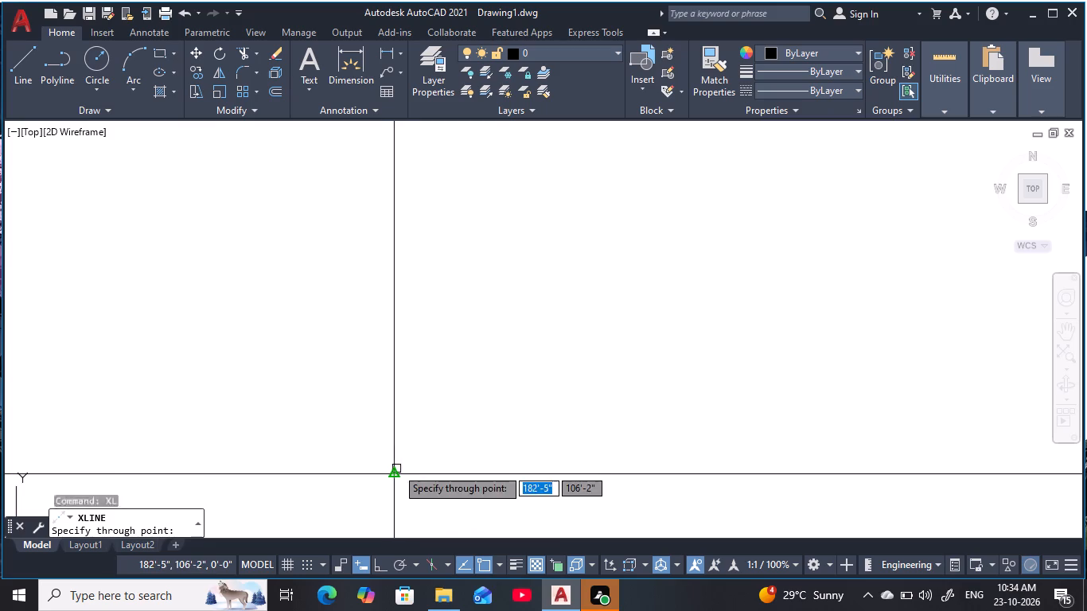
left_click(367, 475)
key("Escape")
key("Escape")
key("Escape")
key("Escape")
key("Escape")
key("Escape")
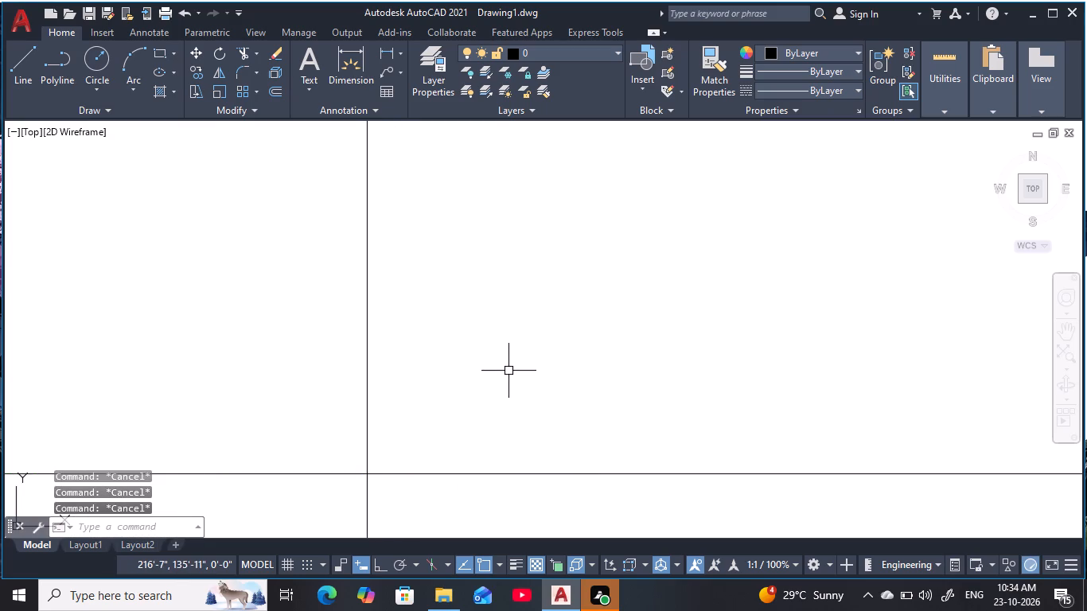
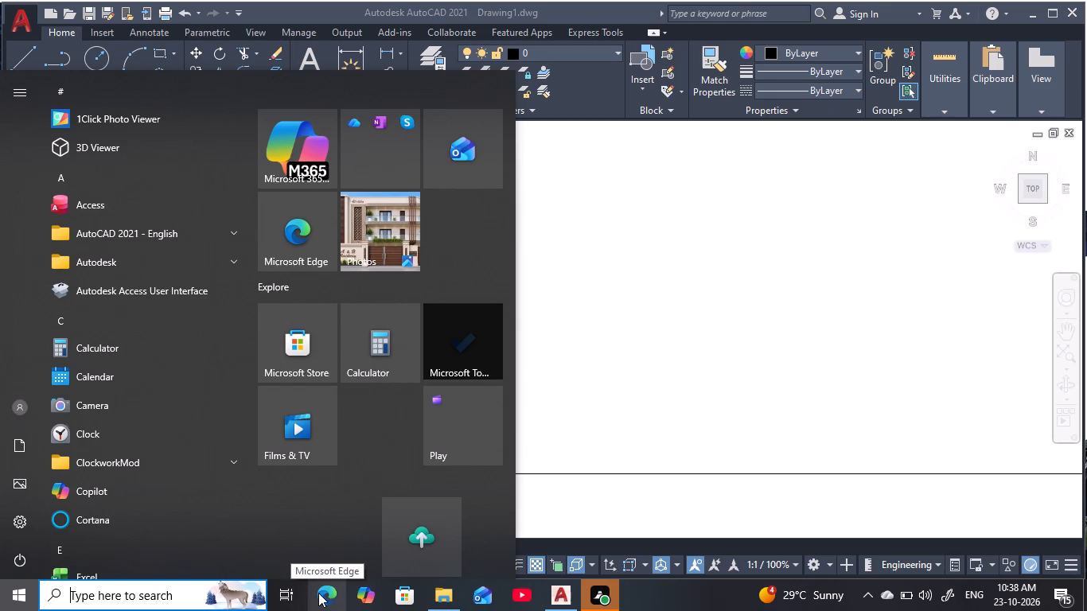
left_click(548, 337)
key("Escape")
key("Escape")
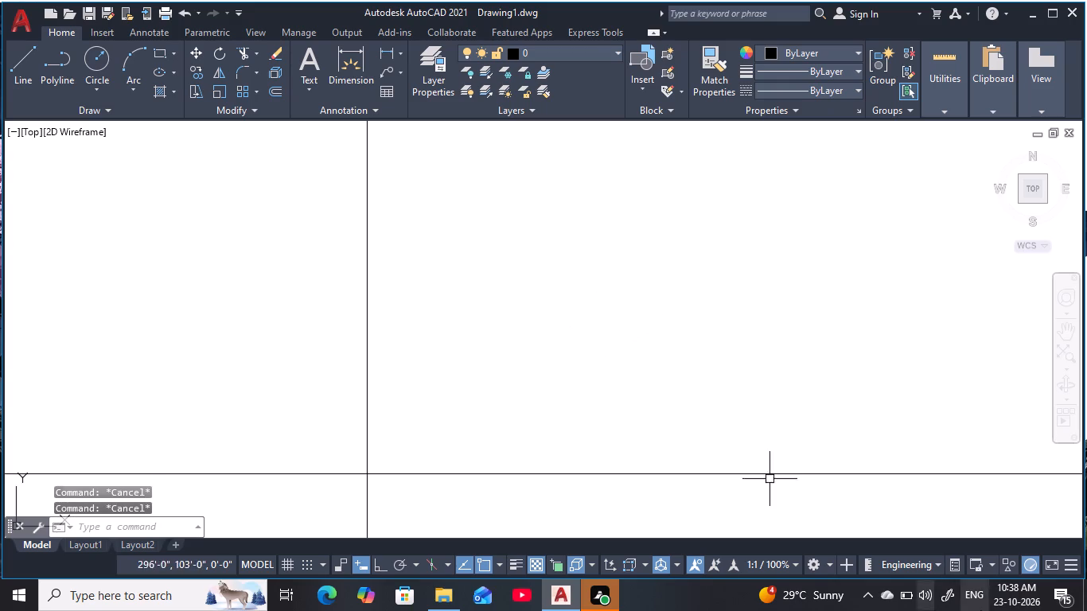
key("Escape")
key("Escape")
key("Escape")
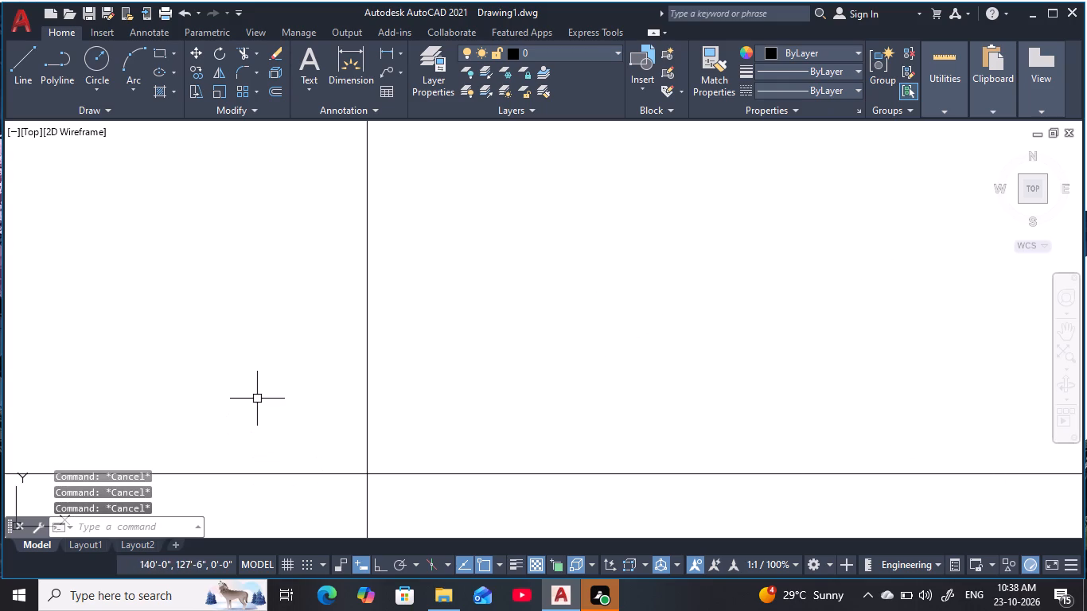
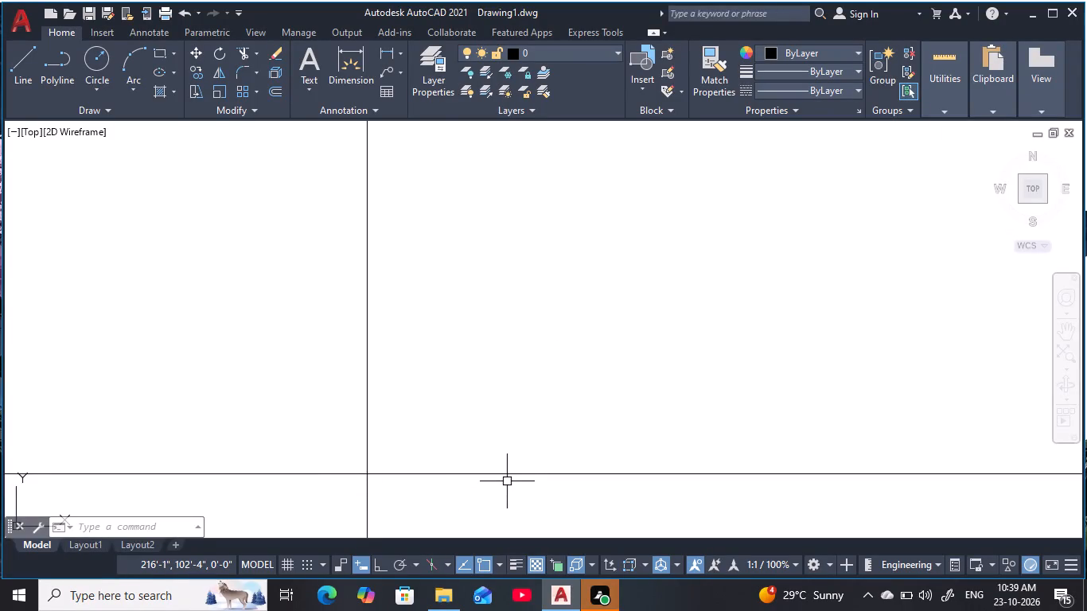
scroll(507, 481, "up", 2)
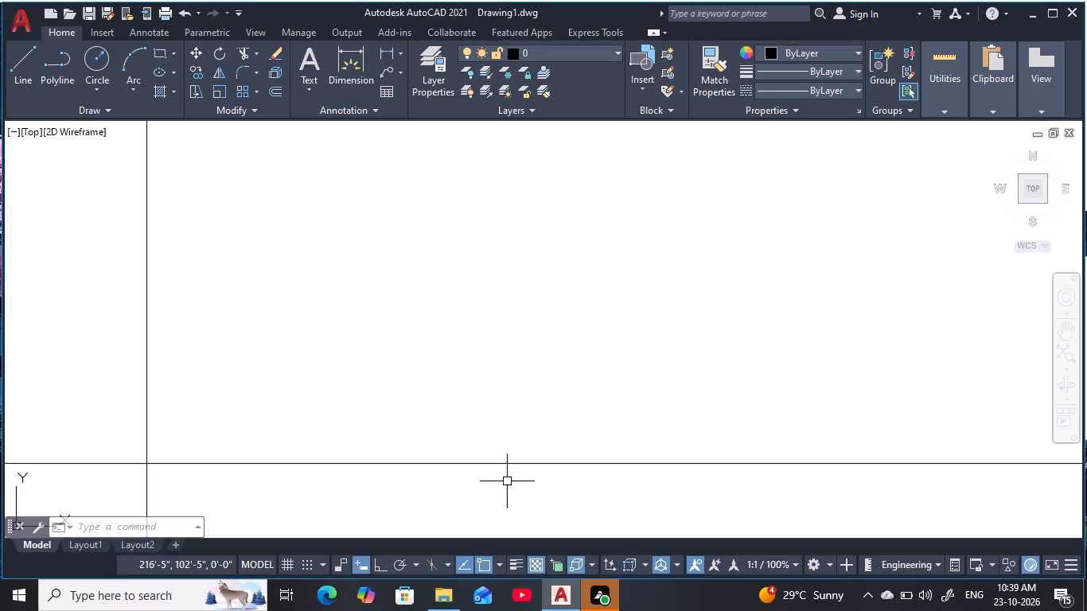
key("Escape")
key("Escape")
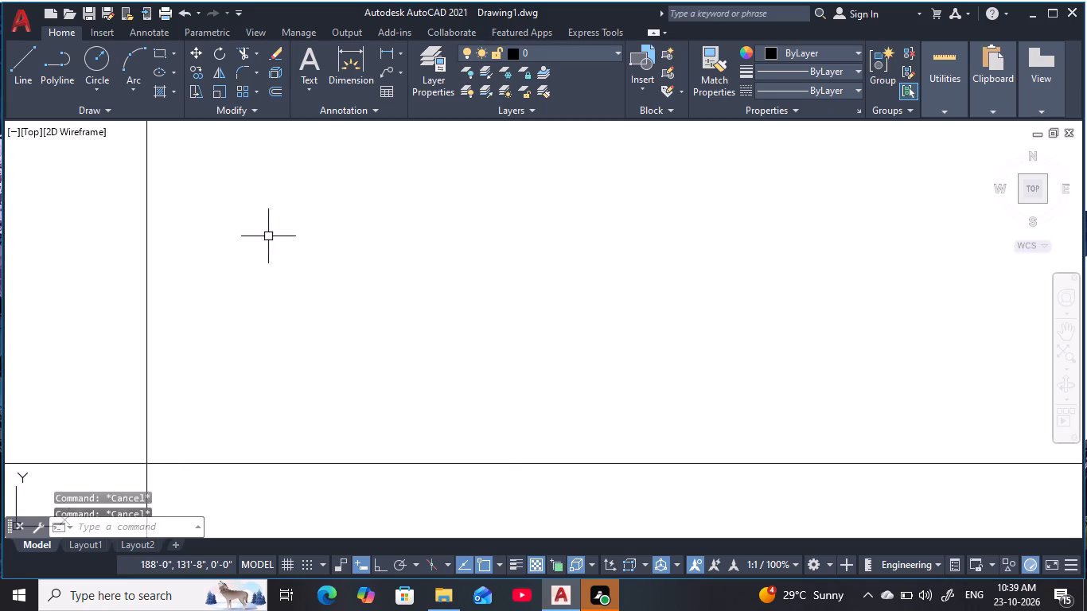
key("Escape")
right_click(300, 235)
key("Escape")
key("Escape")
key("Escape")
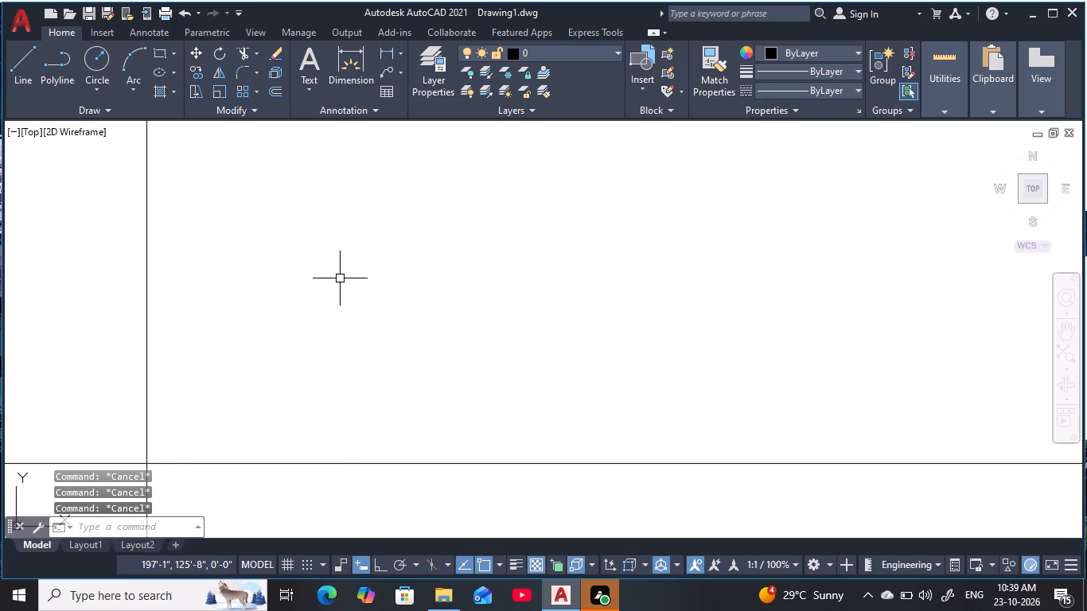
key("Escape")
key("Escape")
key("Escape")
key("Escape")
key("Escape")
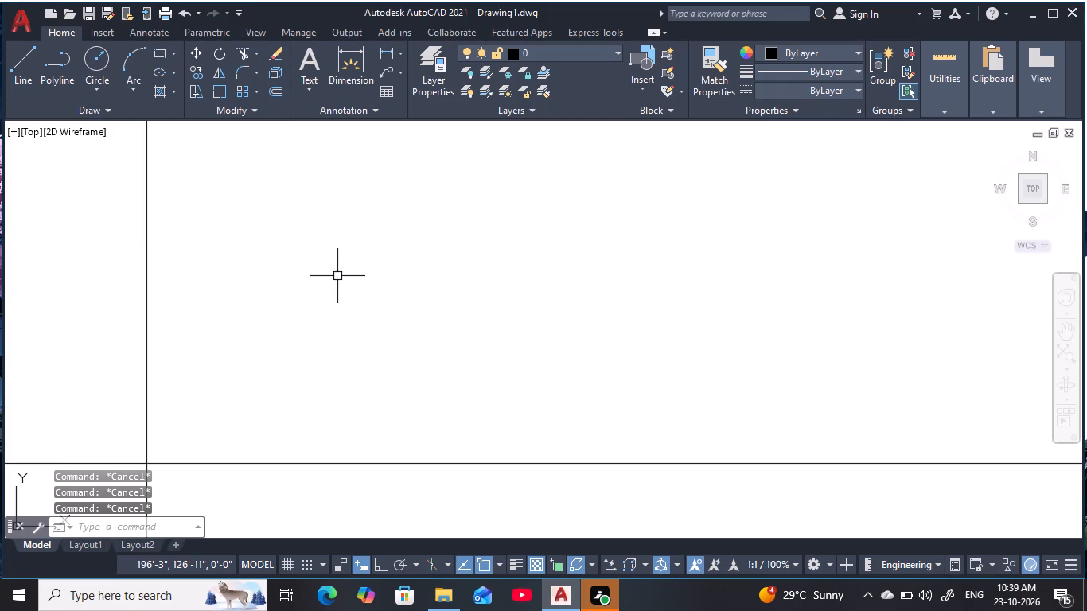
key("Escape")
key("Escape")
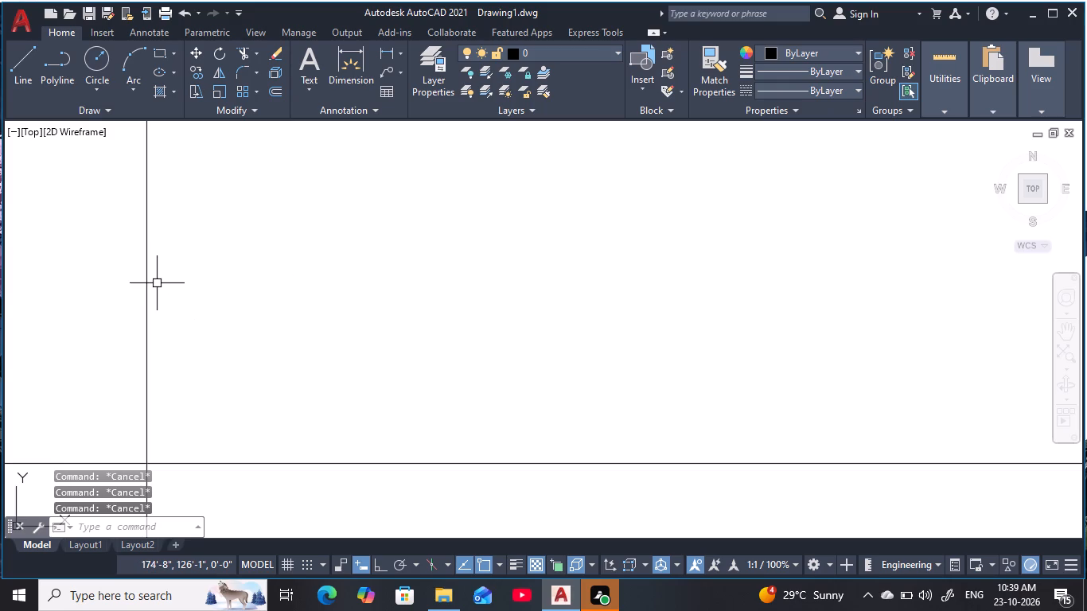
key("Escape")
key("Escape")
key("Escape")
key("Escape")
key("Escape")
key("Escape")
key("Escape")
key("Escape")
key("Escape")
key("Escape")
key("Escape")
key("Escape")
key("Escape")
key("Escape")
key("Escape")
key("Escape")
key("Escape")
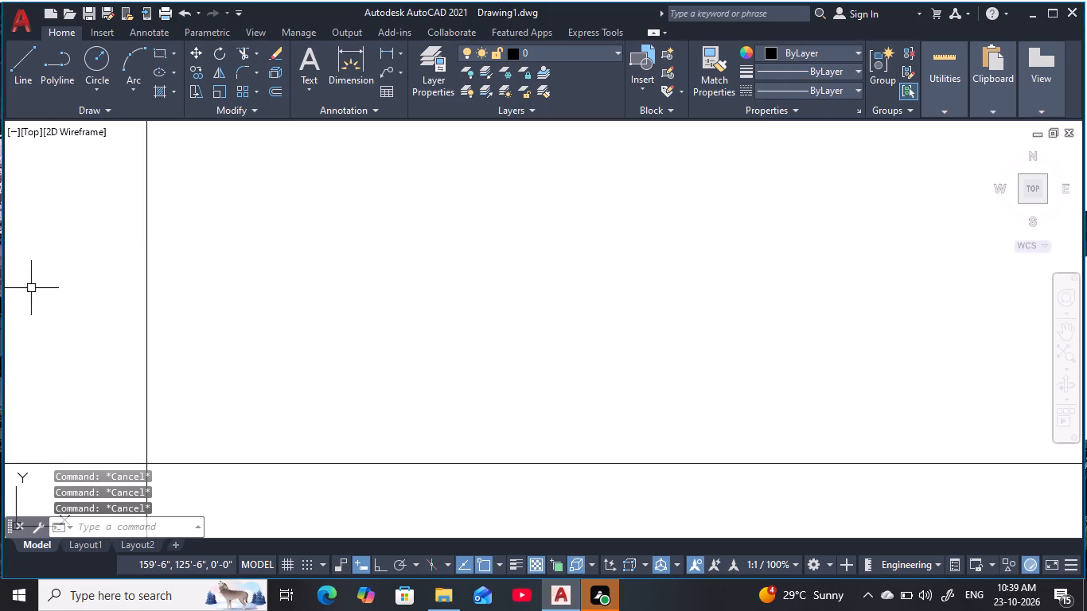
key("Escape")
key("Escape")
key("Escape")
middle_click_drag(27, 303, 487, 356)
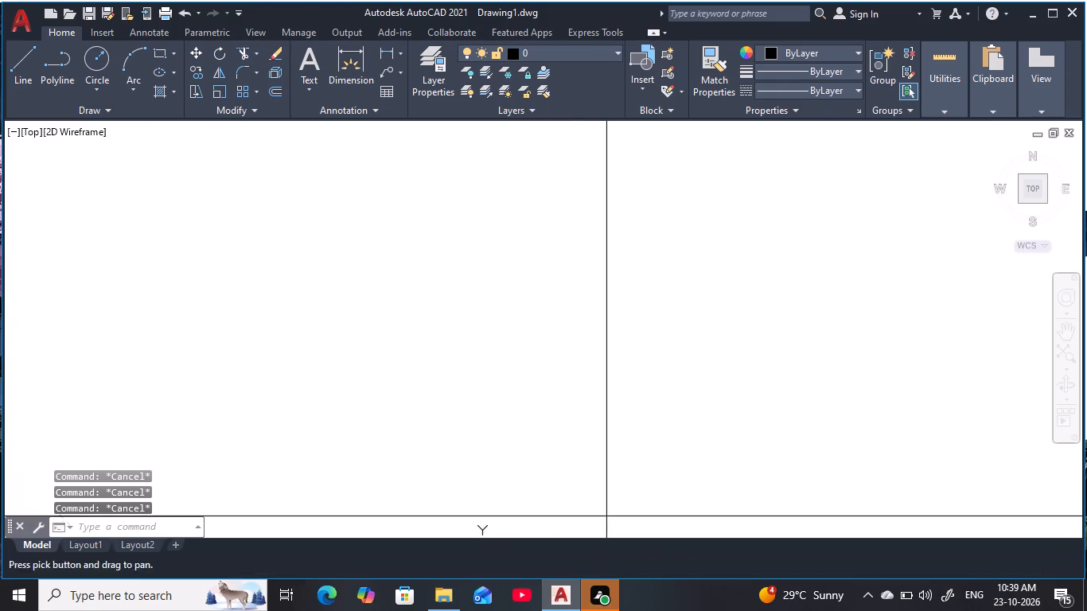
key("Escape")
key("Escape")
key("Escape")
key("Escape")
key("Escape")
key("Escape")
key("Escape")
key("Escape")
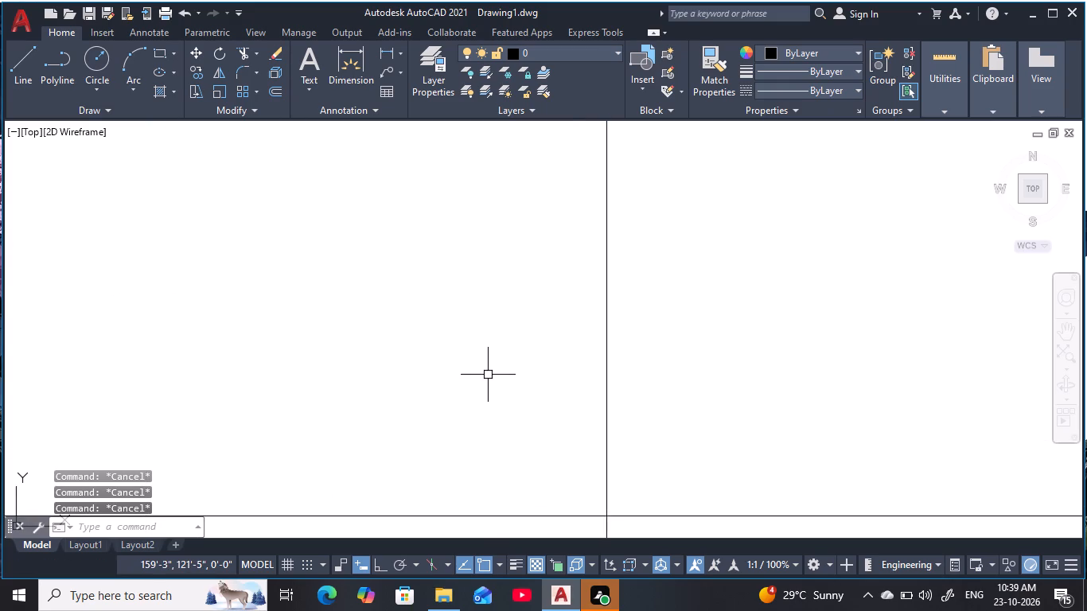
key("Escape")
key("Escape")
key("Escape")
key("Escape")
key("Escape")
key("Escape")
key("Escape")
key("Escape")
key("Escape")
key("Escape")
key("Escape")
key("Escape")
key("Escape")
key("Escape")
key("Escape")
Offset the horizontal construction line upward twice in succession at 11'6" spacing.
type("o")
key("space")
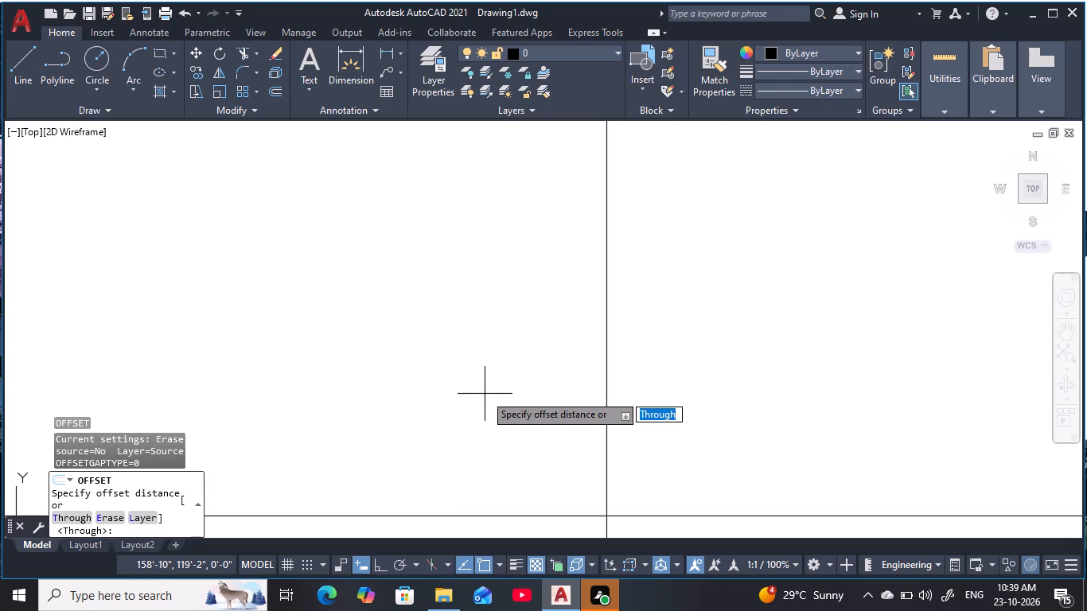
type("11")
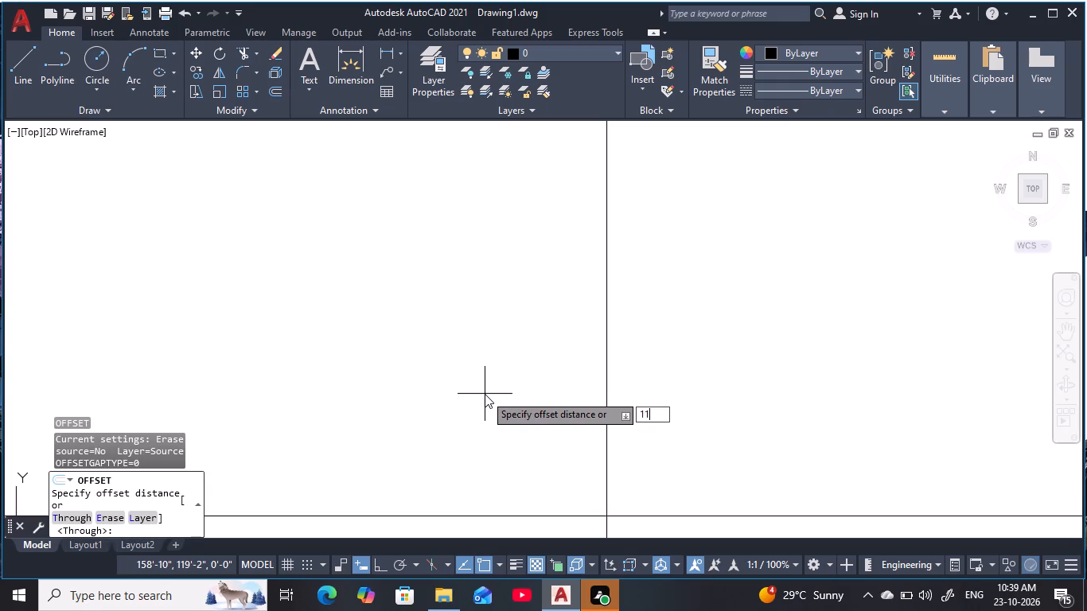
key("apostrophe")
type("6")
key("space")
left_click(543, 512)
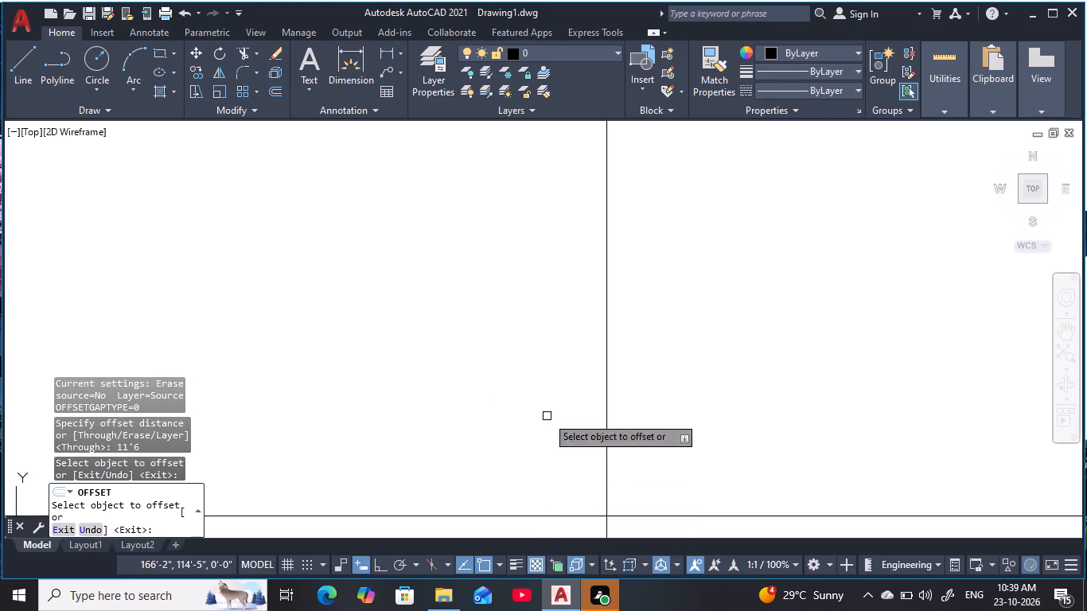
left_click(549, 516)
left_click(512, 343)
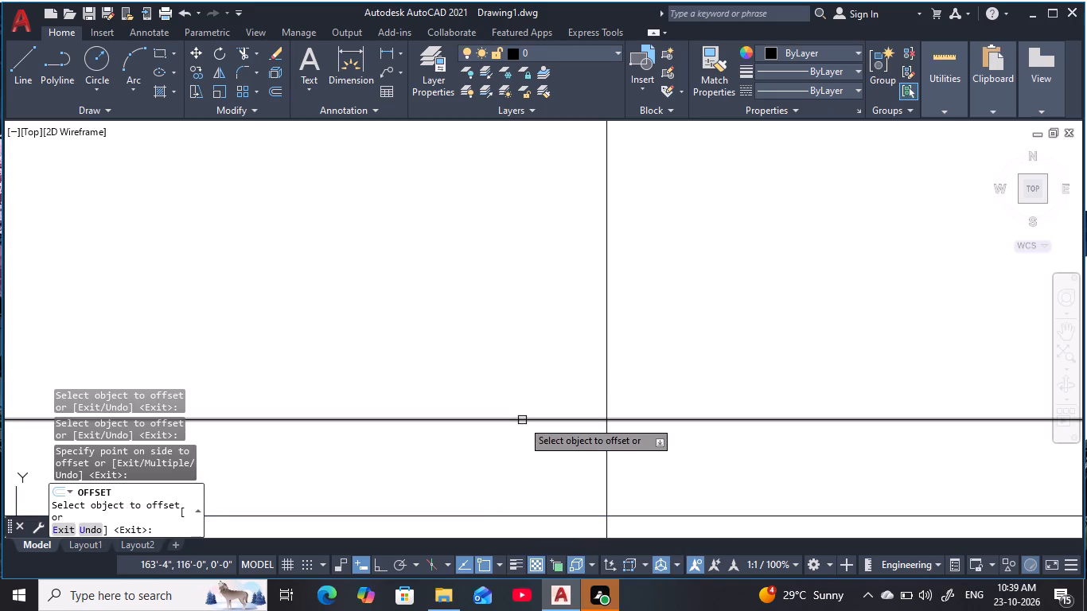
left_click(522, 420)
left_click(518, 342)
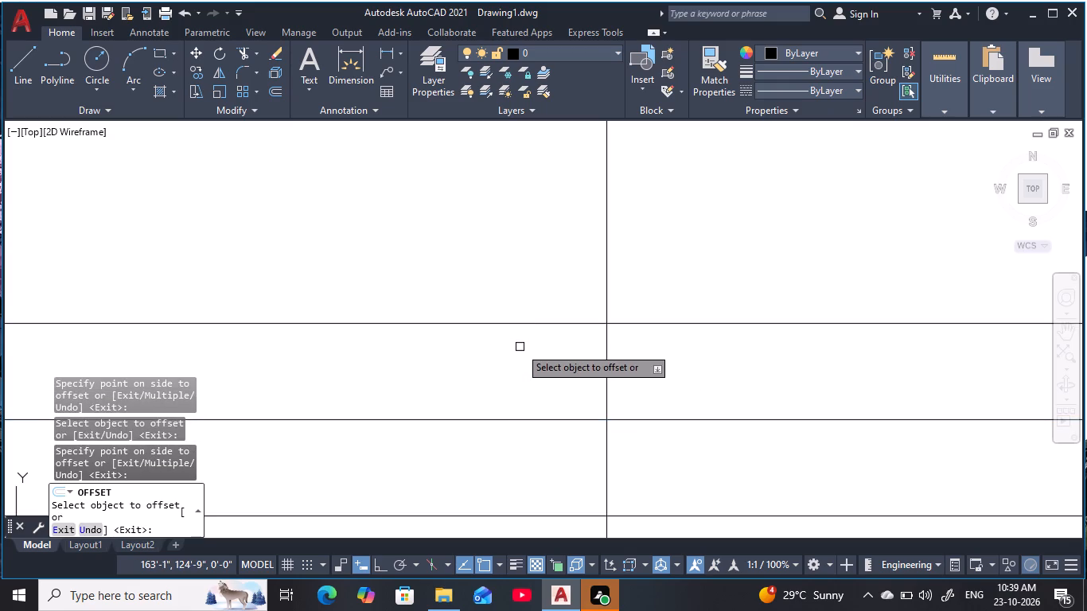
key("Escape")
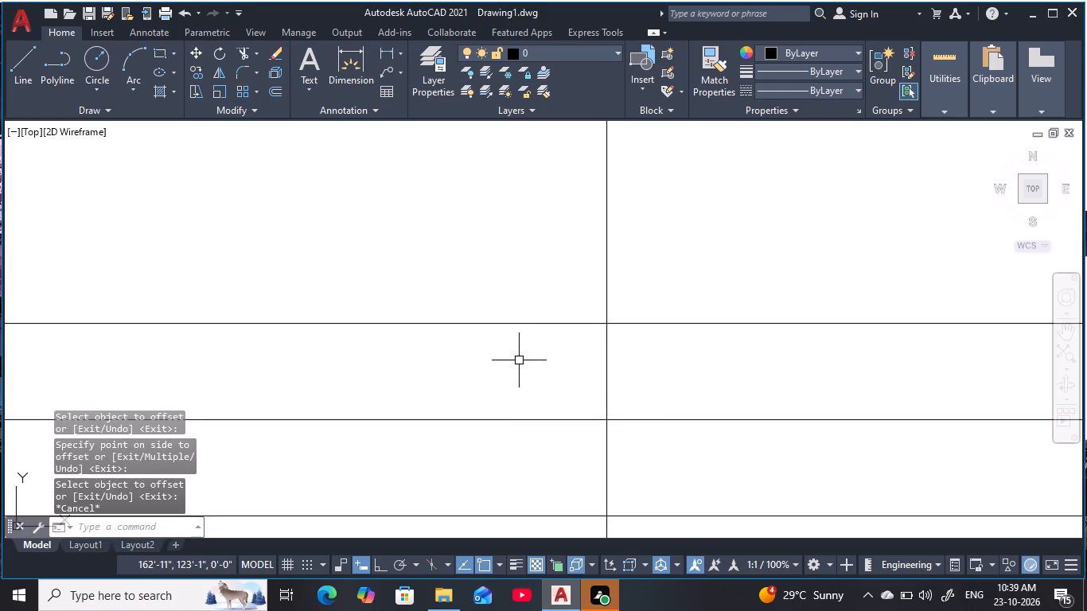
key("Escape")
key("Escape")
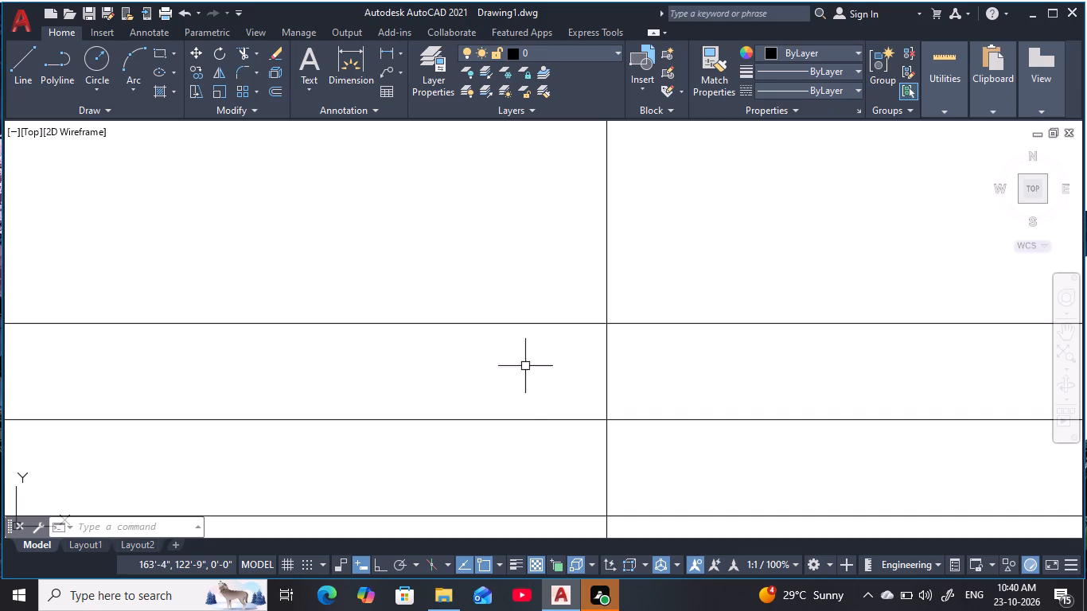
Offset the topmost horizontal construction line upward four more times in succession, keeping the 11'-6" spacing.
key("space")
key("space")
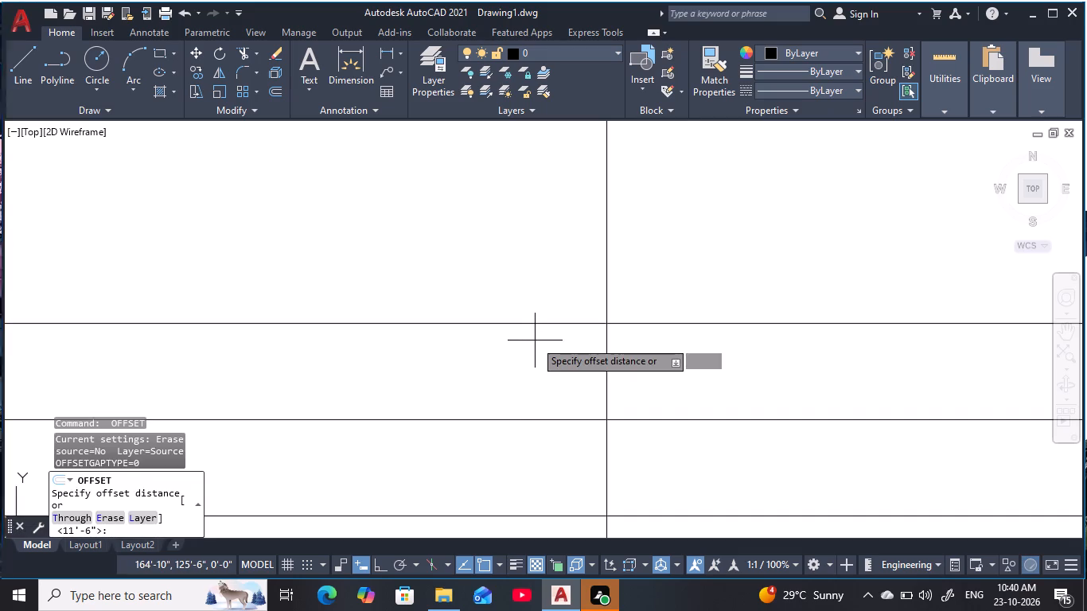
left_click(531, 325)
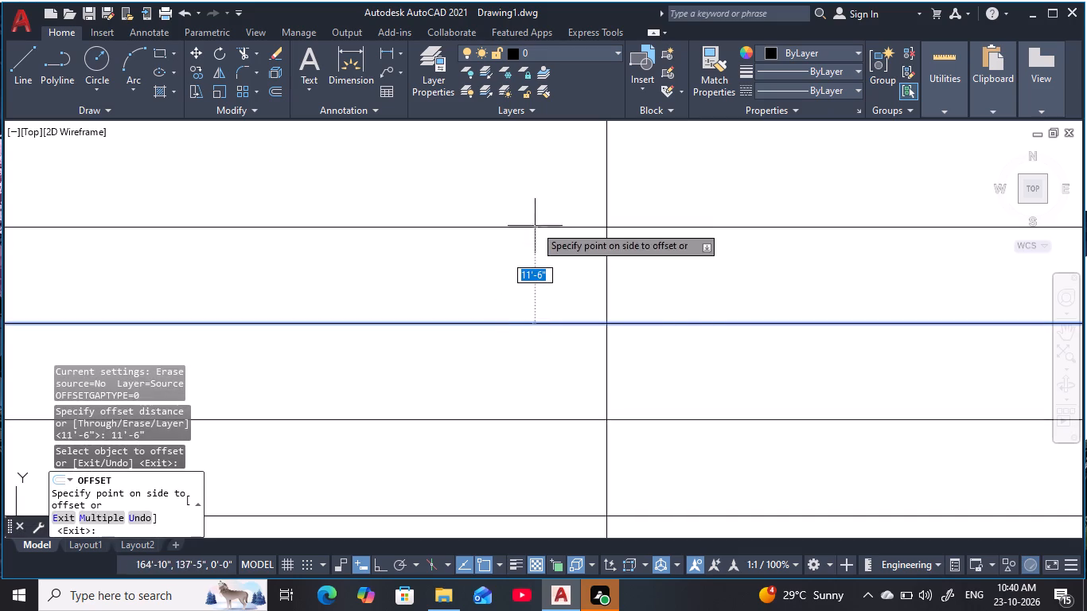
left_click(543, 199)
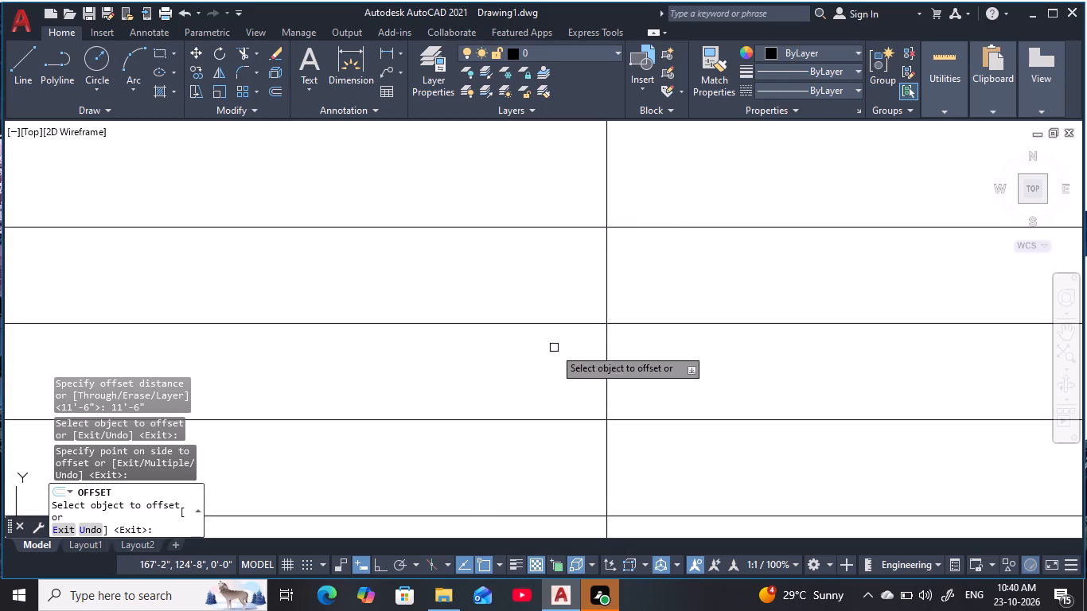
middle_click_drag(554, 348, 631, 380)
left_click(594, 255)
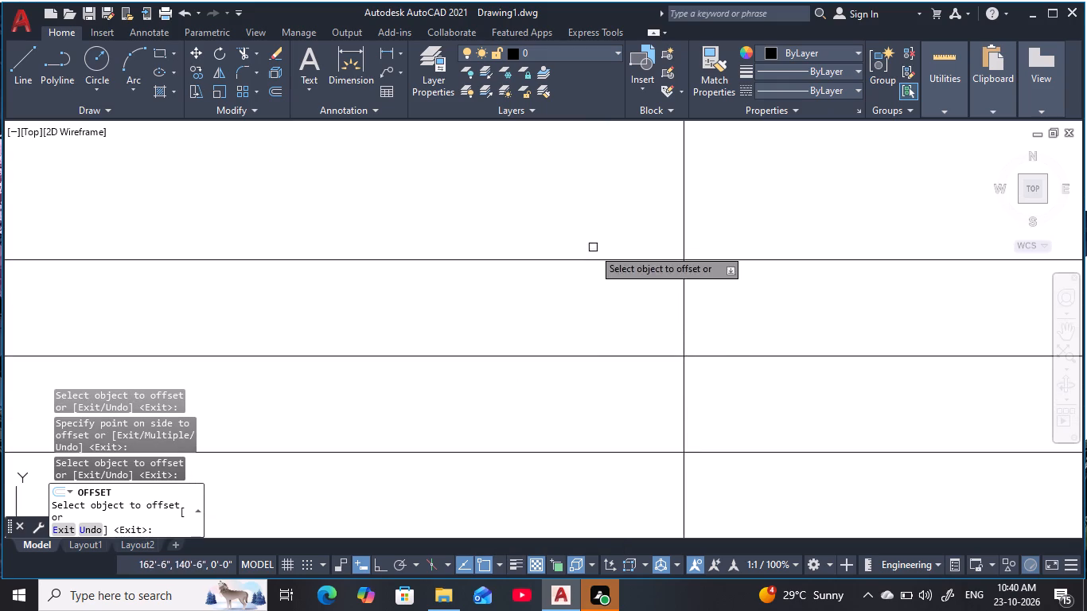
left_click(597, 260)
left_click(579, 145)
middle_click_drag(578, 148, 594, 275)
scroll(594, 275, "up", 1)
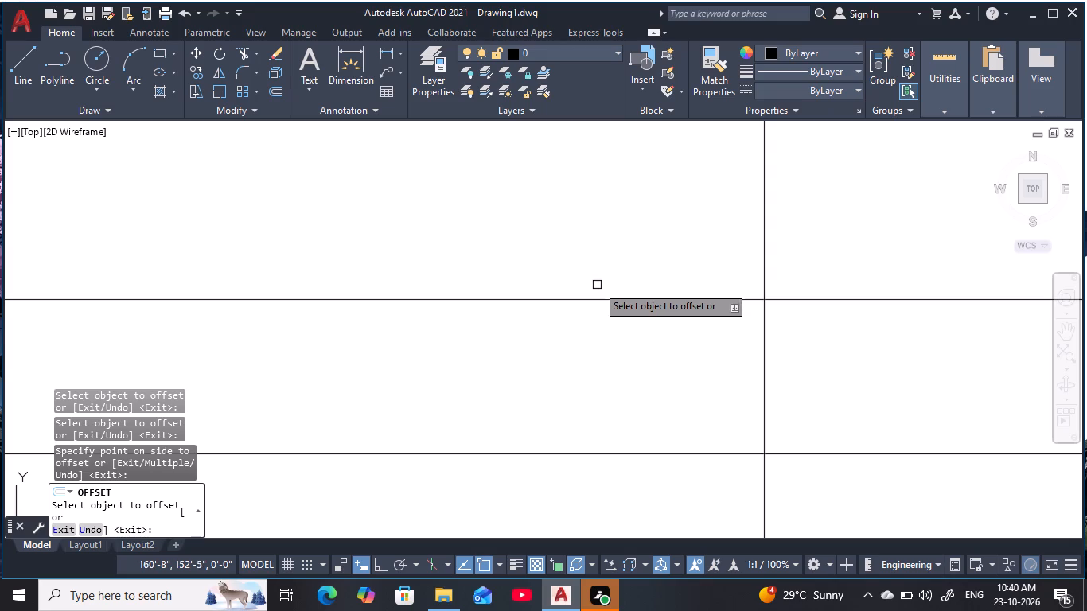
left_click(602, 301)
middle_click_drag(552, 190, 588, 415)
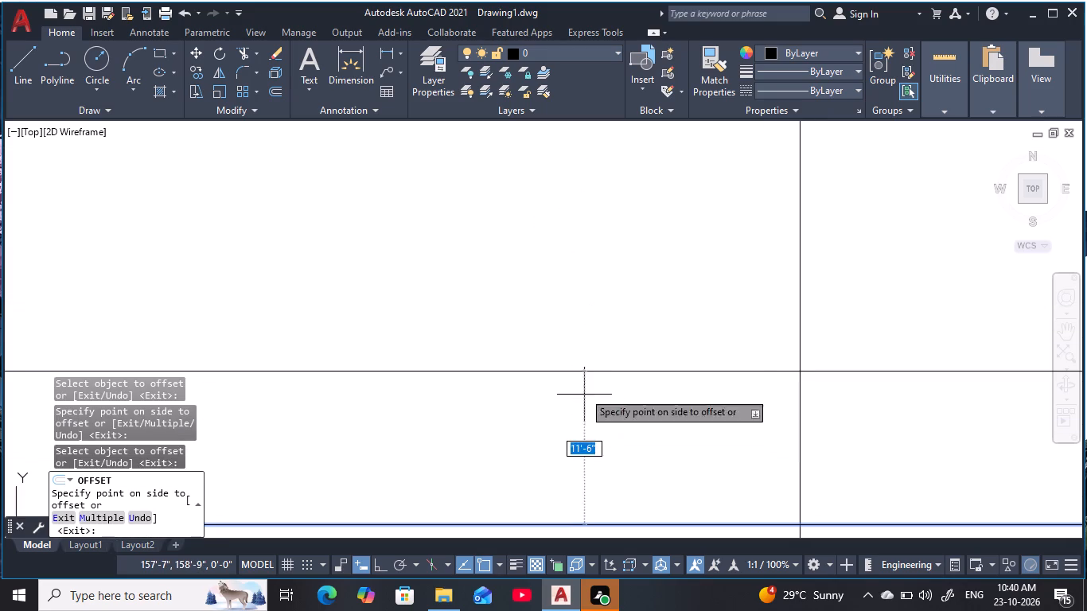
left_click(574, 249)
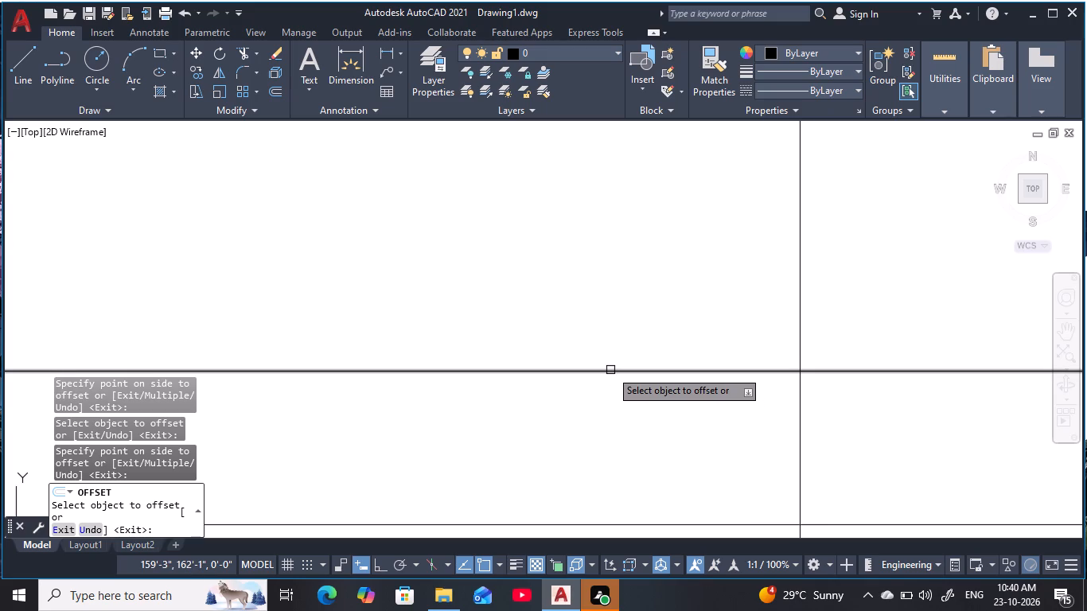
left_click(610, 370)
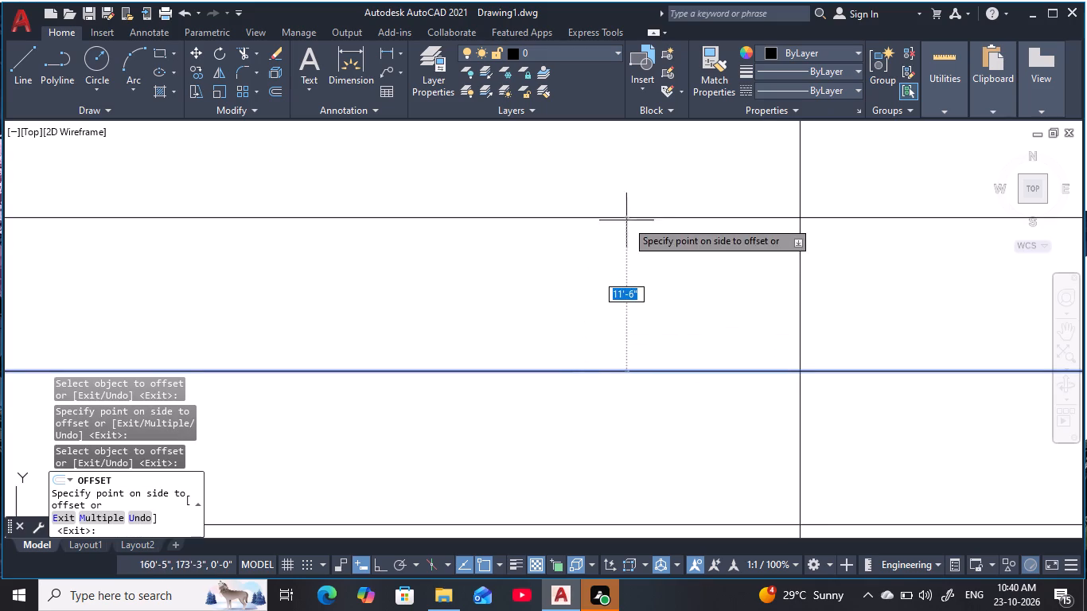
left_click(625, 198)
scroll(632, 293, "down", 7)
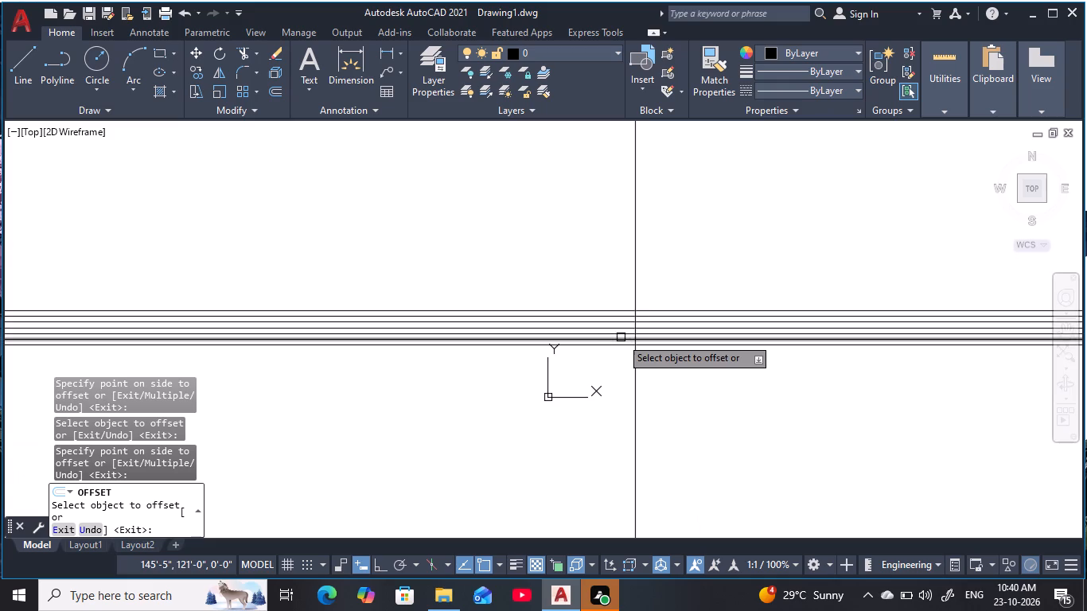
scroll(618, 325, "up", 4)
middle_click_drag(618, 325, 532, 290)
key("Escape")
key("Escape")
key("Escape")
key("Escape")
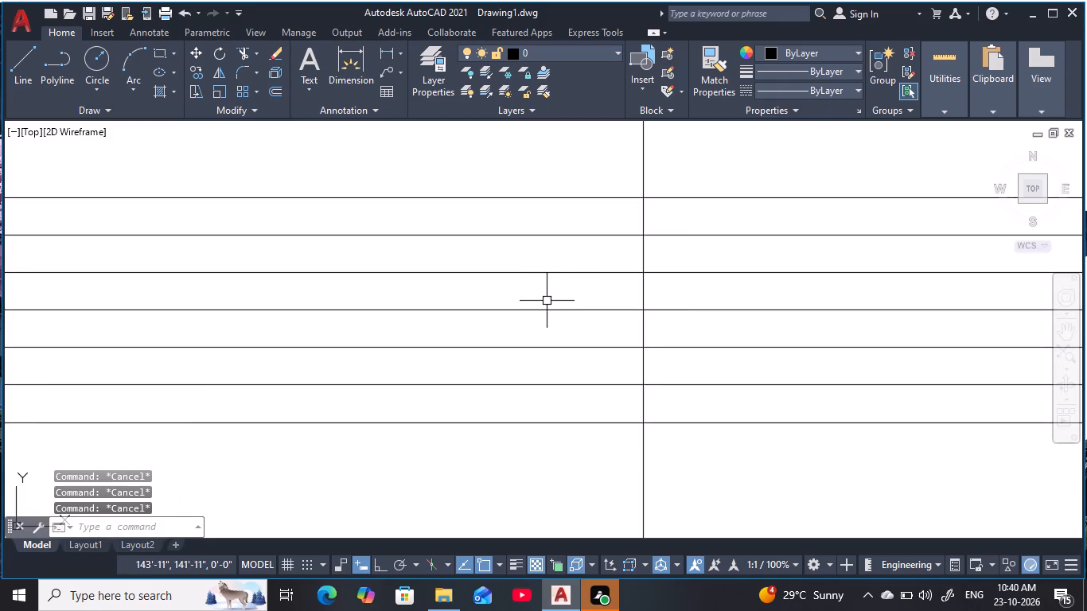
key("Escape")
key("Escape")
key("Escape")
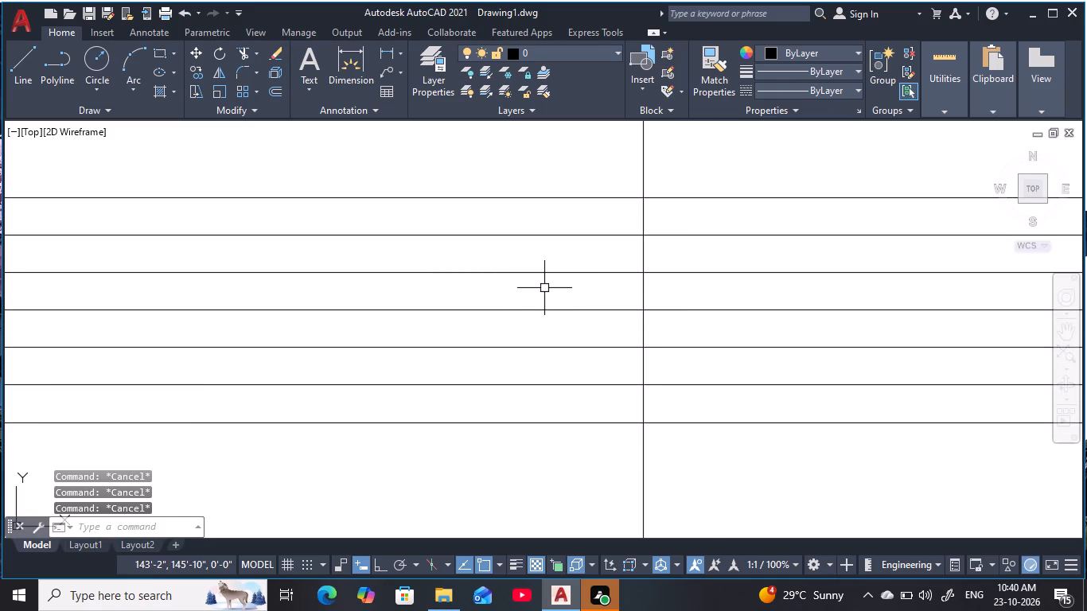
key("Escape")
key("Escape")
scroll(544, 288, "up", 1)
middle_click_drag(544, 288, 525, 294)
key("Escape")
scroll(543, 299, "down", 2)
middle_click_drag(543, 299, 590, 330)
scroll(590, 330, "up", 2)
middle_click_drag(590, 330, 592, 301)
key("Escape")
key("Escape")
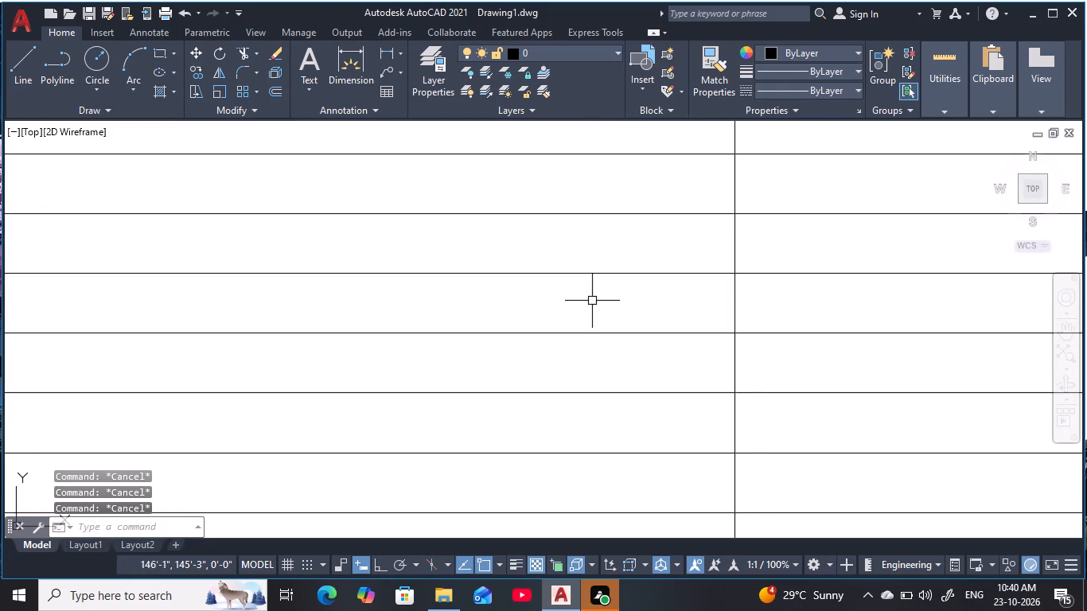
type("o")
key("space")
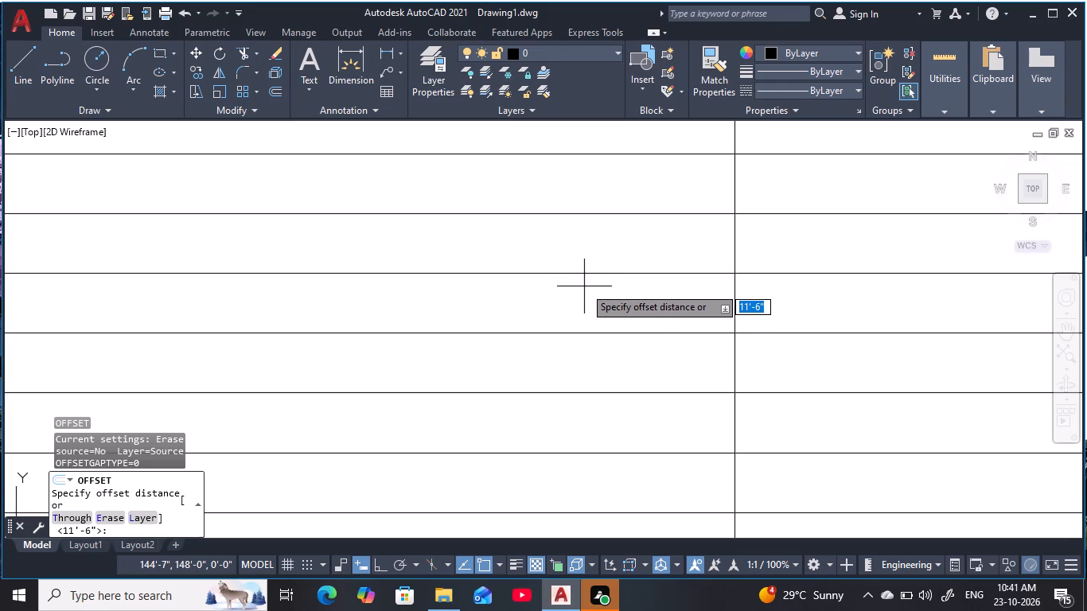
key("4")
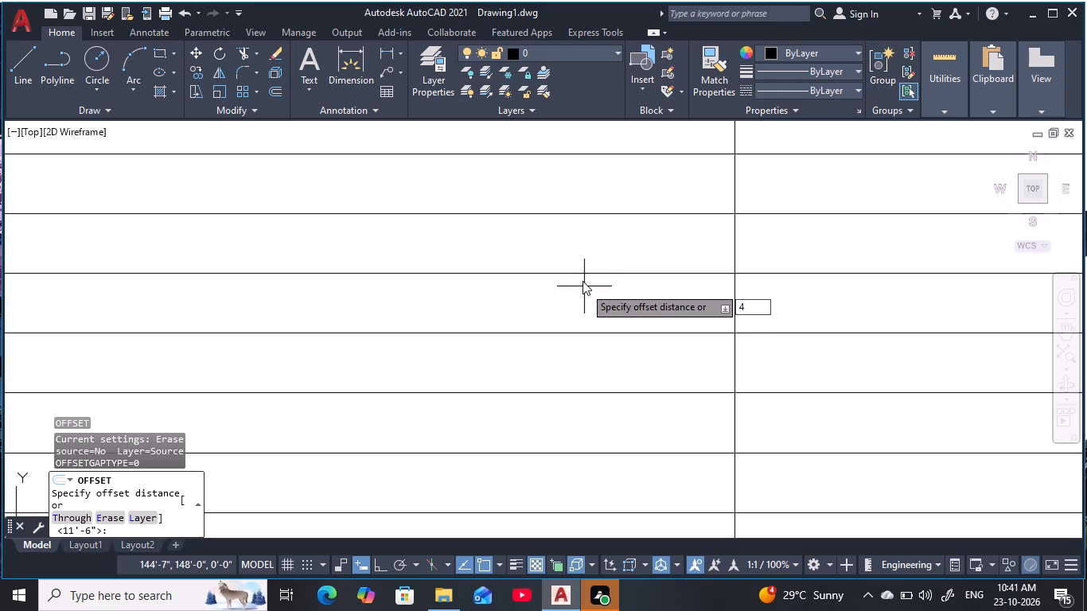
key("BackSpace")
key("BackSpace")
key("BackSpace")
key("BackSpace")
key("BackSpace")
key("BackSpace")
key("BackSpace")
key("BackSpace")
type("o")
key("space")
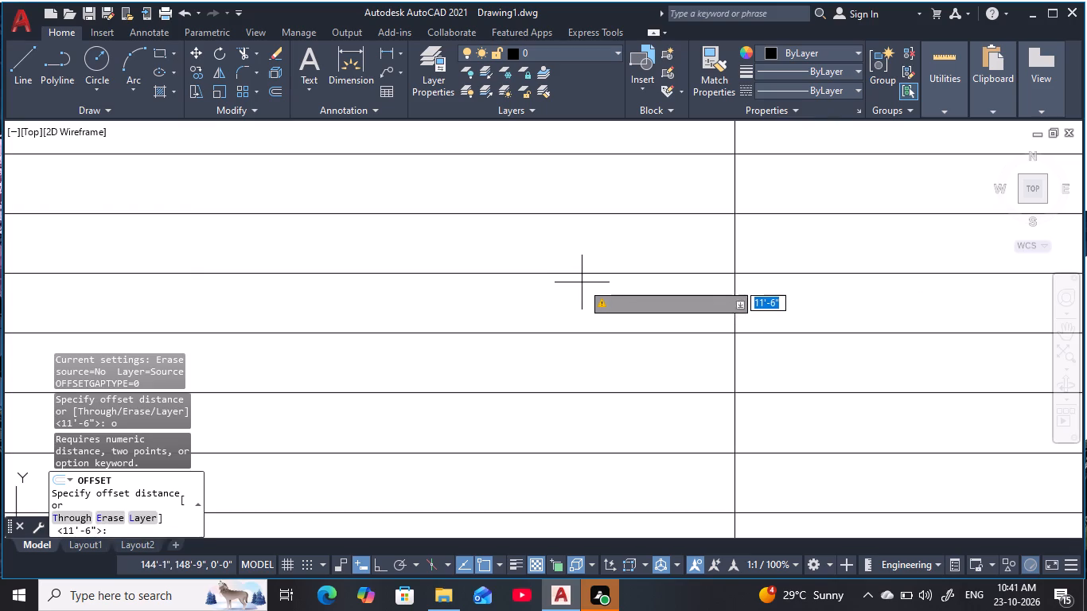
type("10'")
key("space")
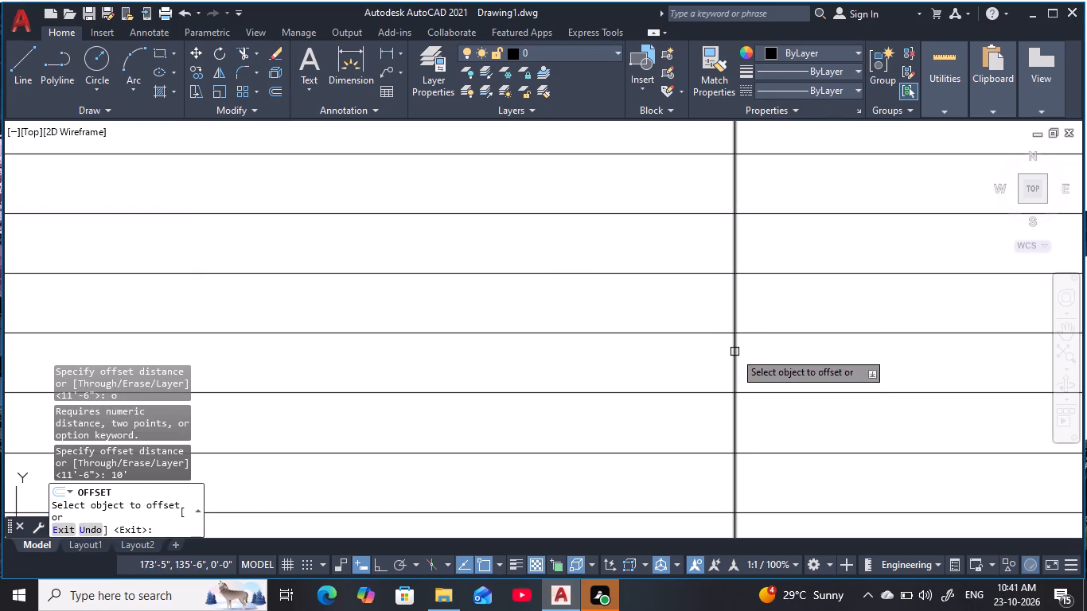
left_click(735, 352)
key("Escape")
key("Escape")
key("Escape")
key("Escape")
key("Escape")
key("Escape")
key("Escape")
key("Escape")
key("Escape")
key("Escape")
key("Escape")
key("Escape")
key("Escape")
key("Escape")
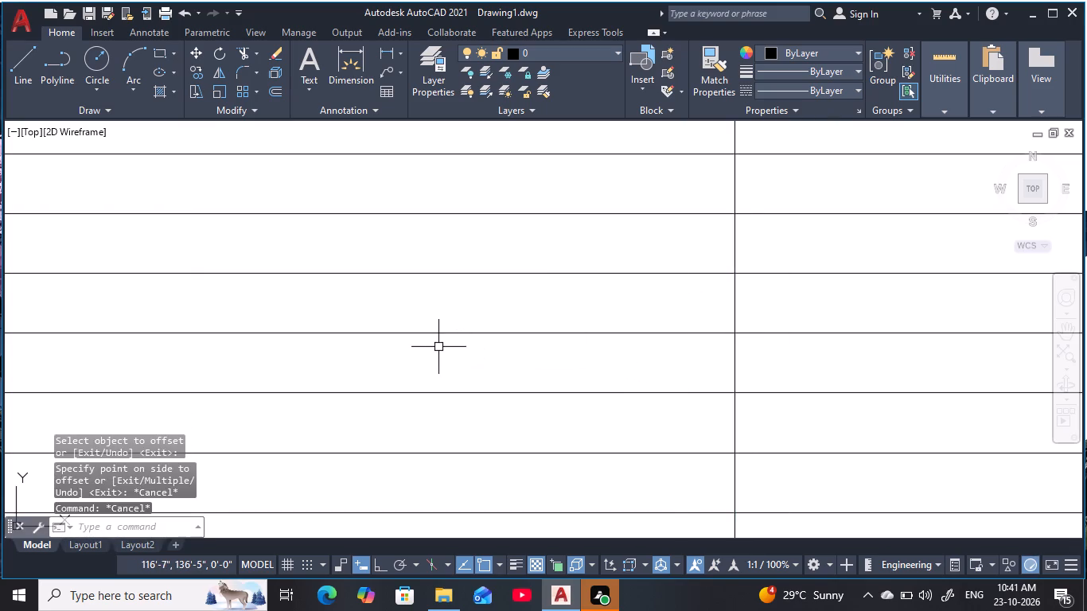
Offset the vertical construction line 12' to its left.
type("o")
key("space")
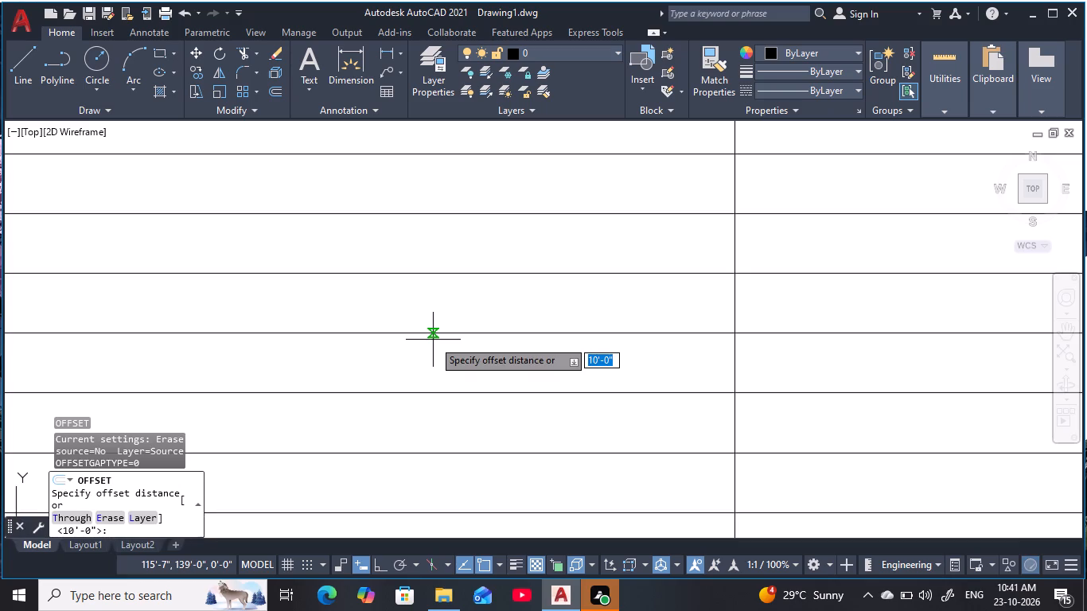
type("12'")
key("space")
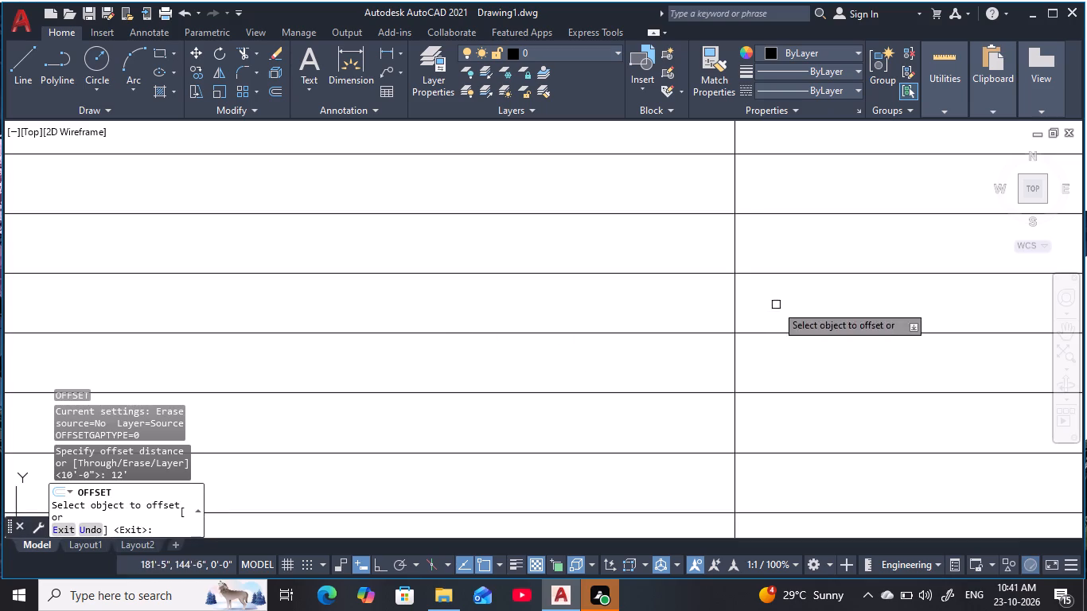
left_click(736, 314)
left_click(341, 306)
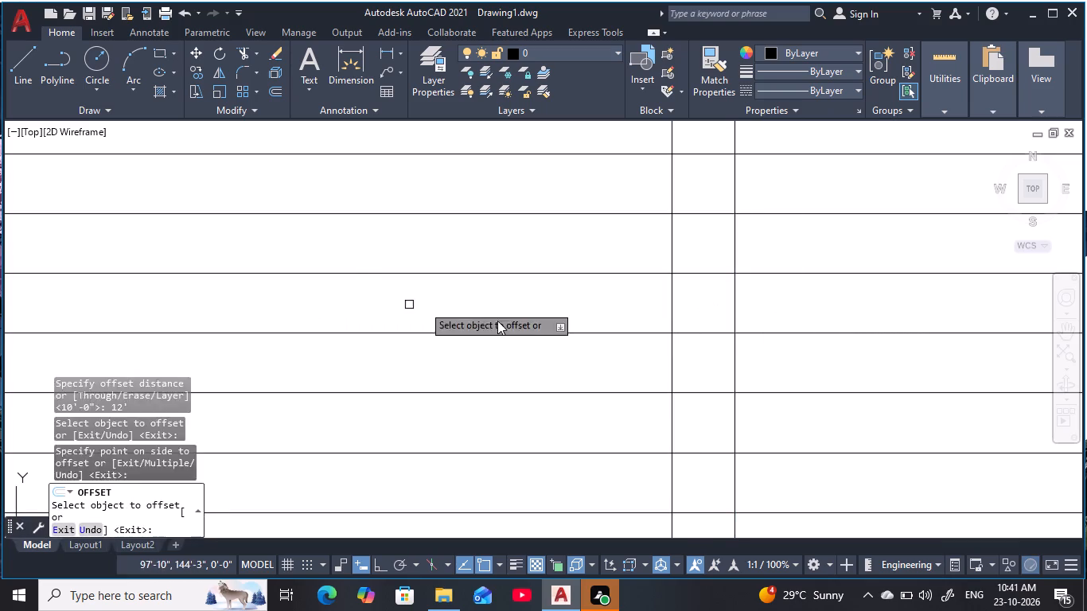
key("Escape")
key("Escape")
key("Escape")
key("Escape")
key("Escape")
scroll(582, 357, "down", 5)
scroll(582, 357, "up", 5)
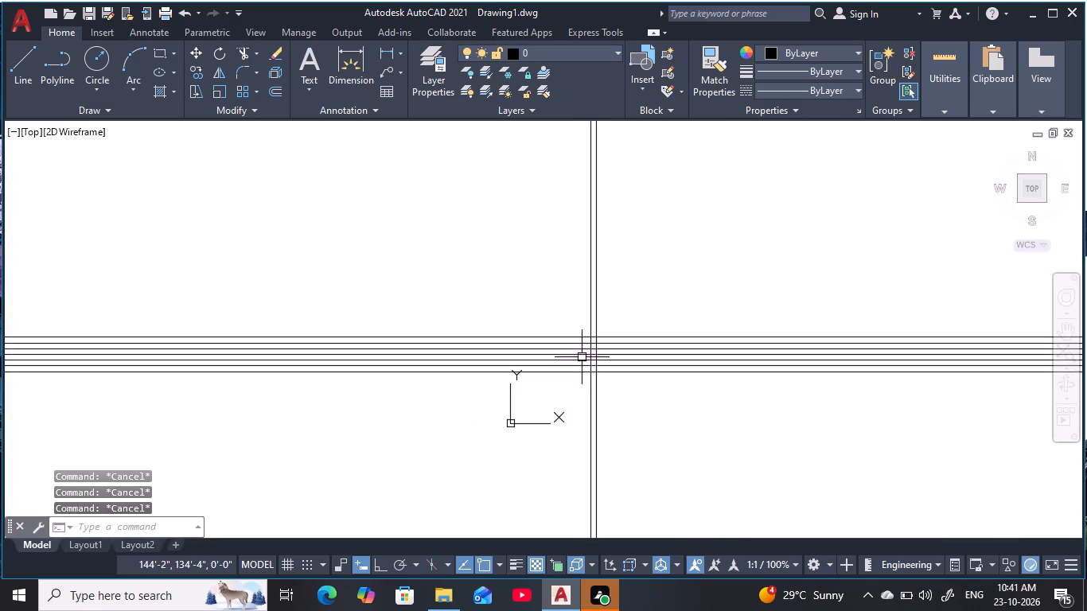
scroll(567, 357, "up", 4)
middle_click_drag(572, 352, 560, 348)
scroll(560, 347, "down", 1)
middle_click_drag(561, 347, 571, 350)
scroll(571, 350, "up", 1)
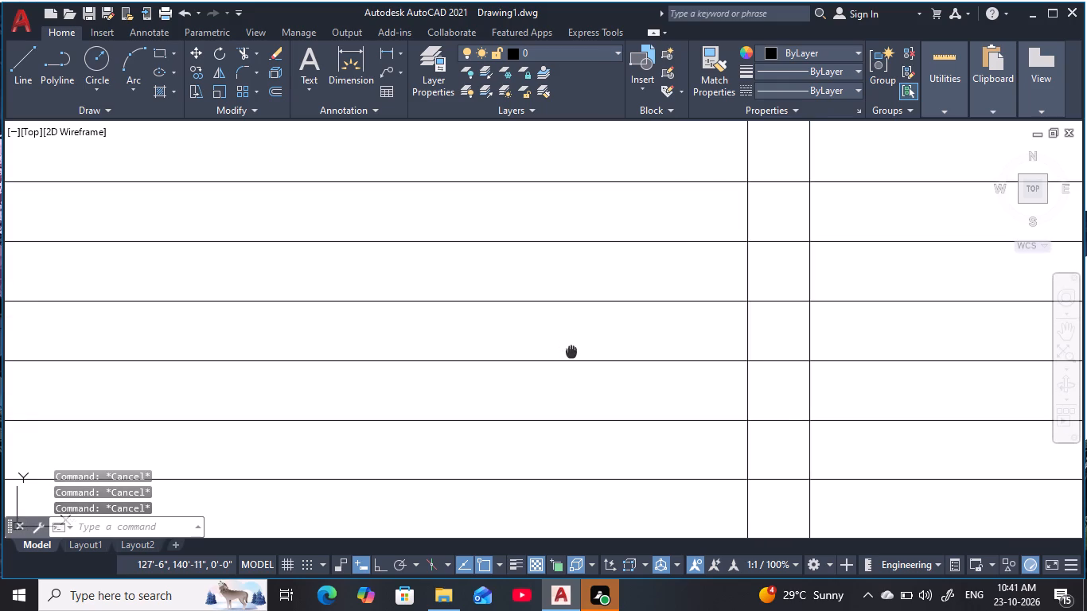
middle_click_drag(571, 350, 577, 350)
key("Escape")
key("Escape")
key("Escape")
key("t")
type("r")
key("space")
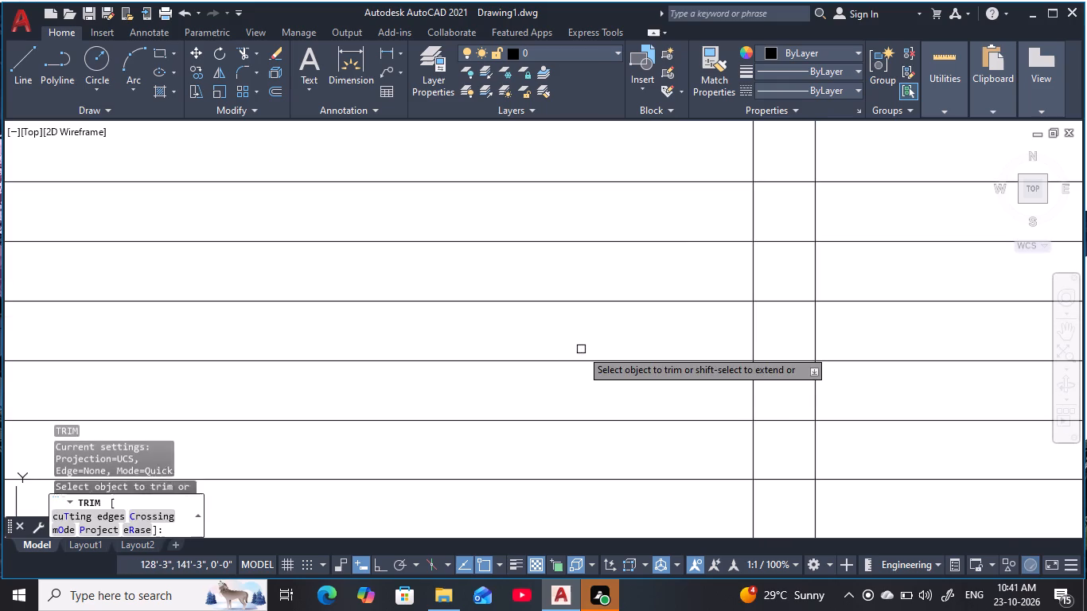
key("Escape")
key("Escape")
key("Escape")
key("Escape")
Offset the bottommost horizontal construction line downward by 12'6".
middle_click_drag(606, 370, 611, 278)
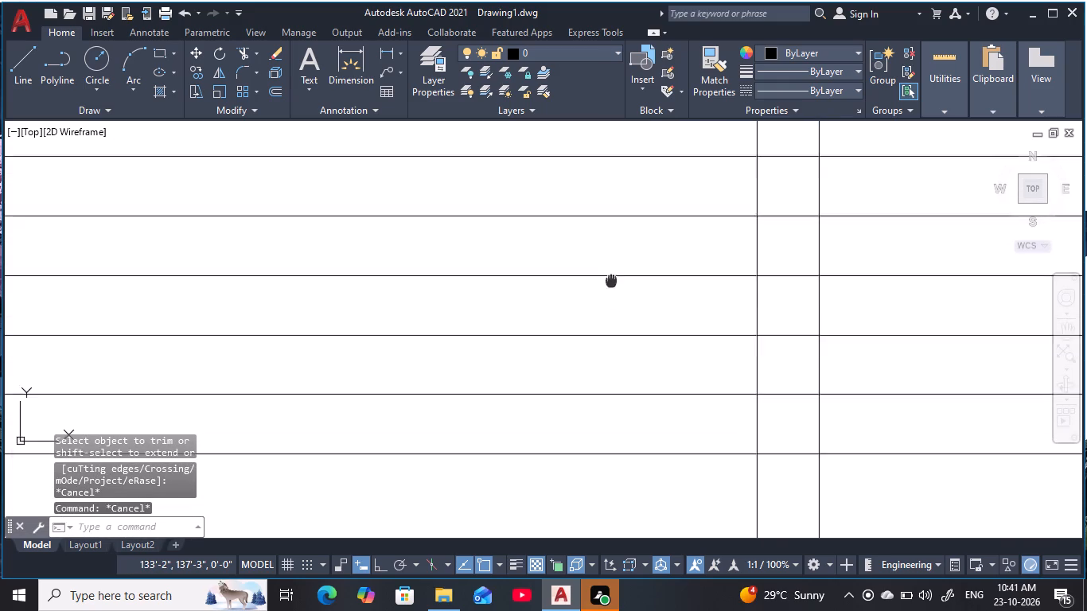
middle_click_drag(611, 278, 622, 210)
middle_click_drag(655, 312, 627, 288)
key("Escape")
key("Escape")
key("Escape")
key("Escape")
key("Escape")
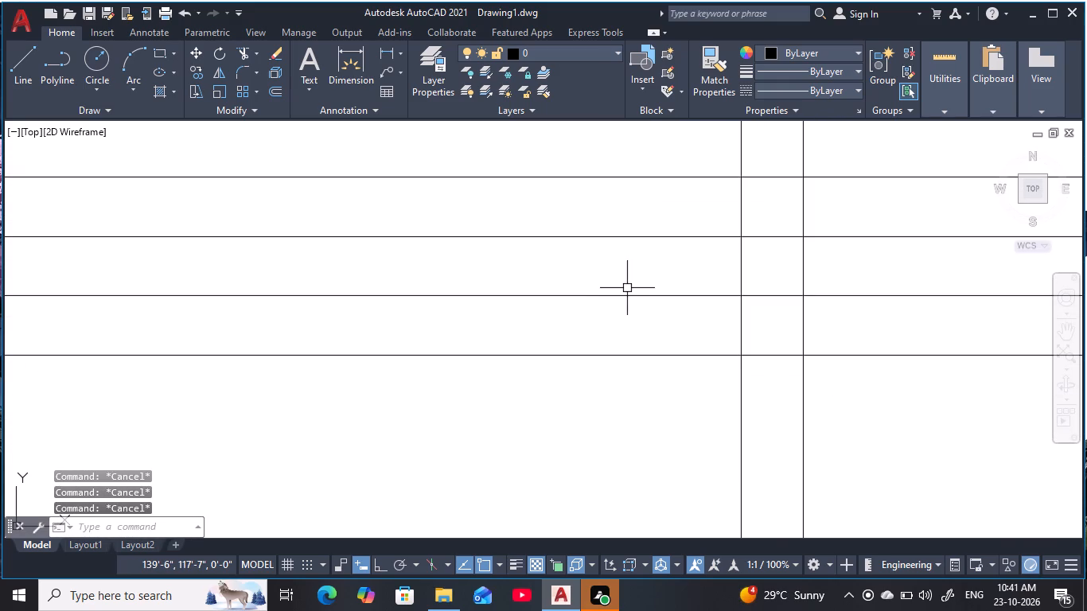
type("o")
key("space")
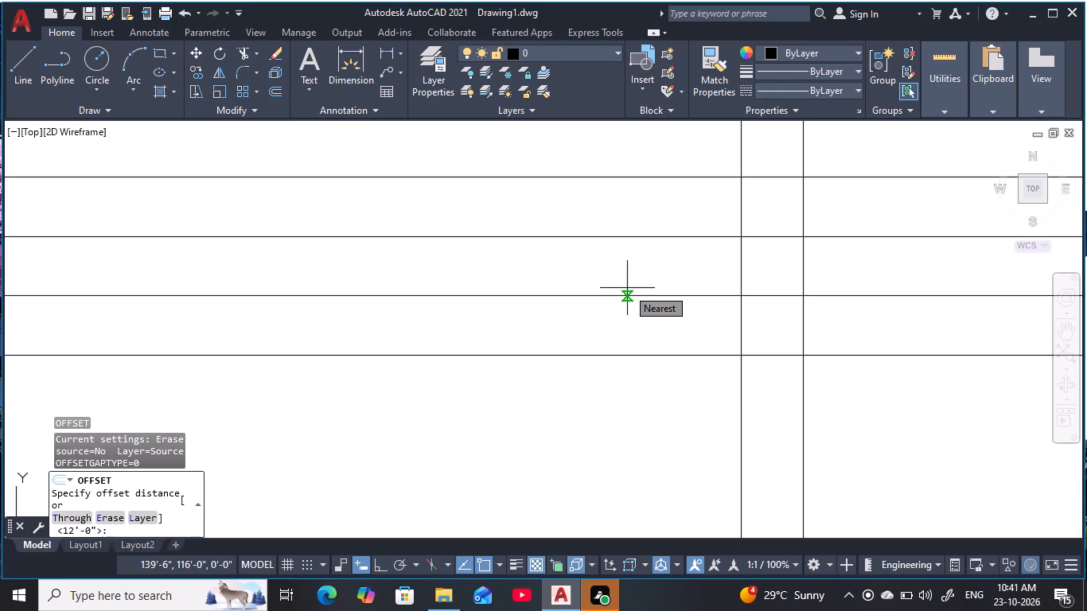
key("1")
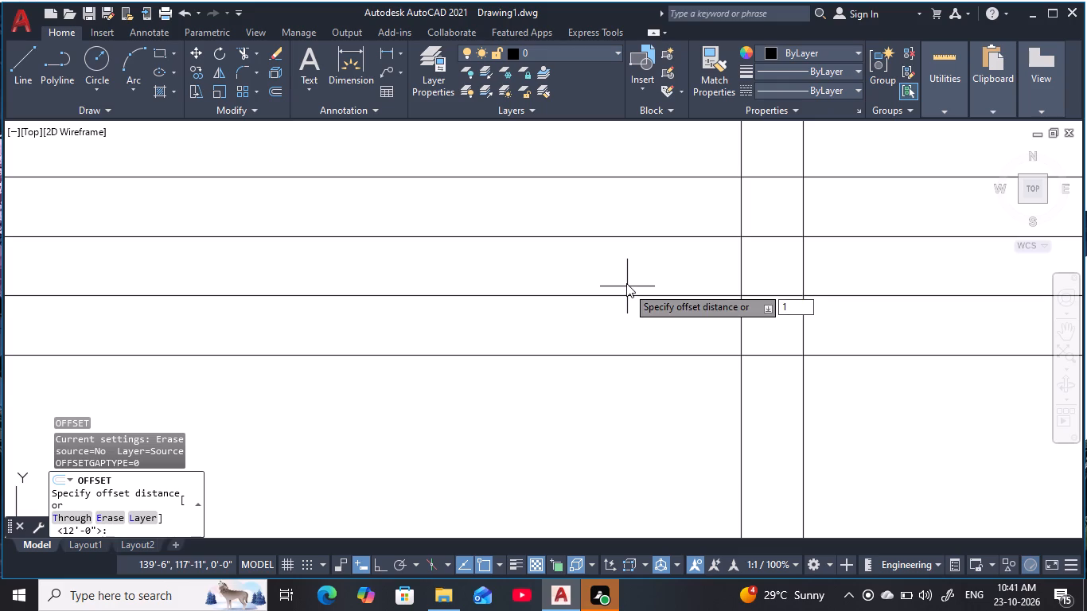
key("BackSpace")
type("12")
key("apostrophe")
type("6")
key("space")
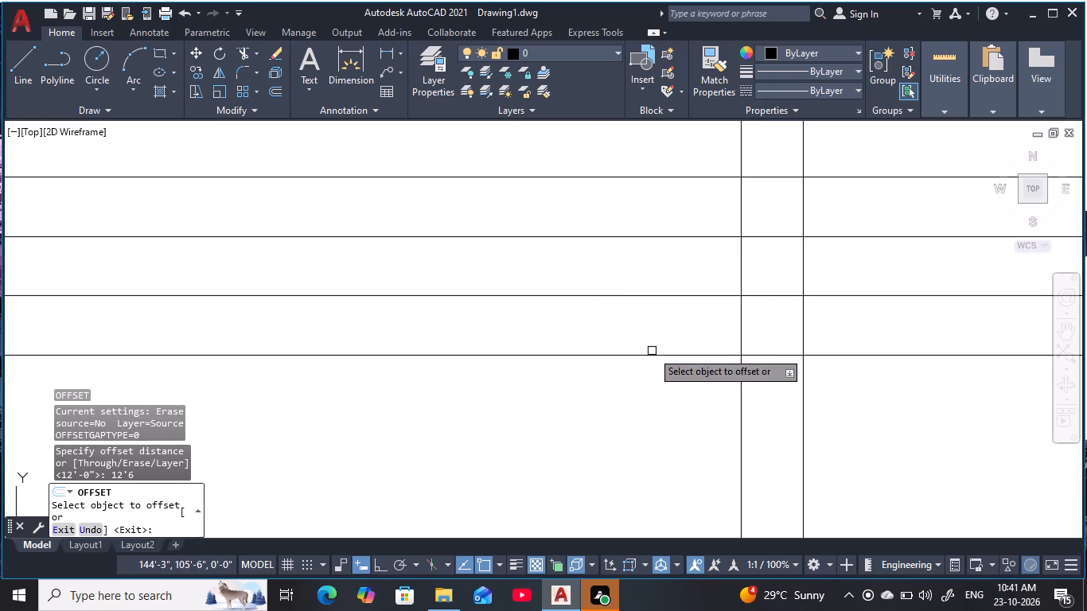
left_click(652, 352)
middle_click_drag(649, 352, 631, 161)
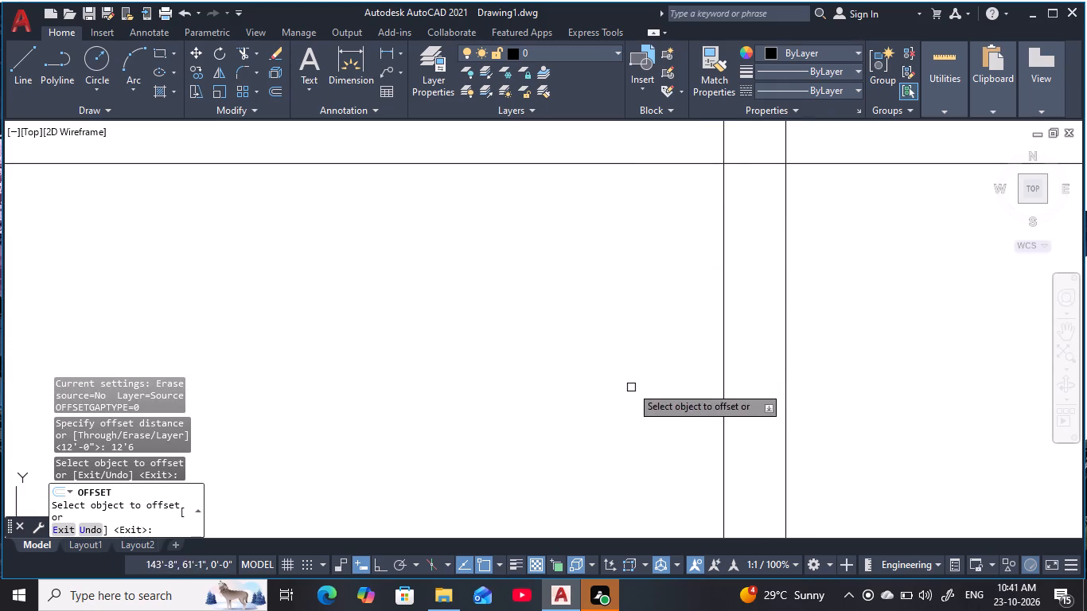
left_click(637, 164)
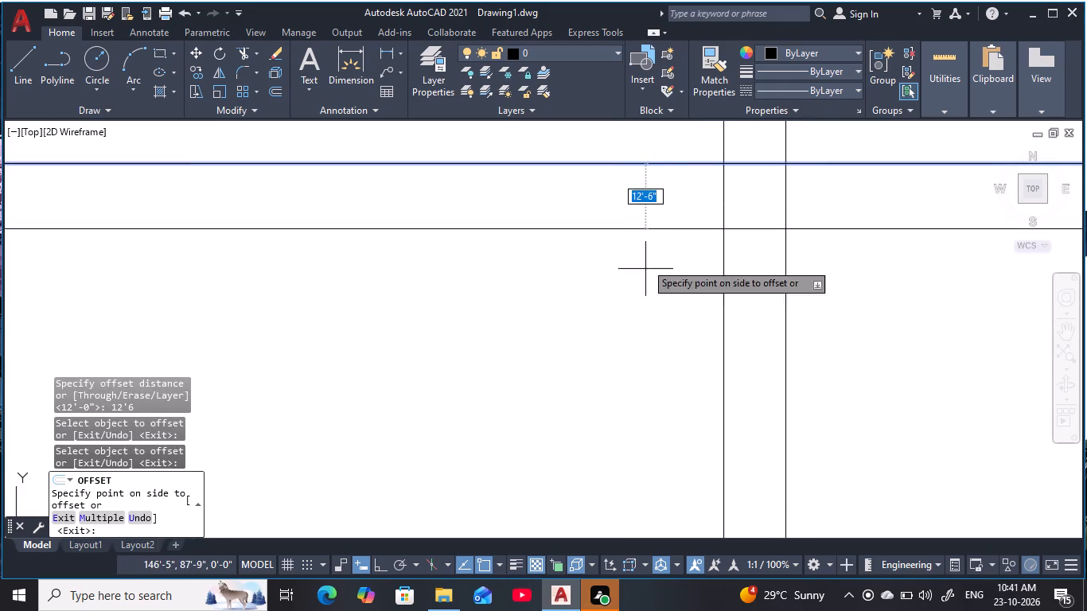
left_click(639, 382)
middle_click_drag(606, 212, 616, 386)
scroll(618, 395, "down", 1)
middle_click_drag(614, 386, 597, 473)
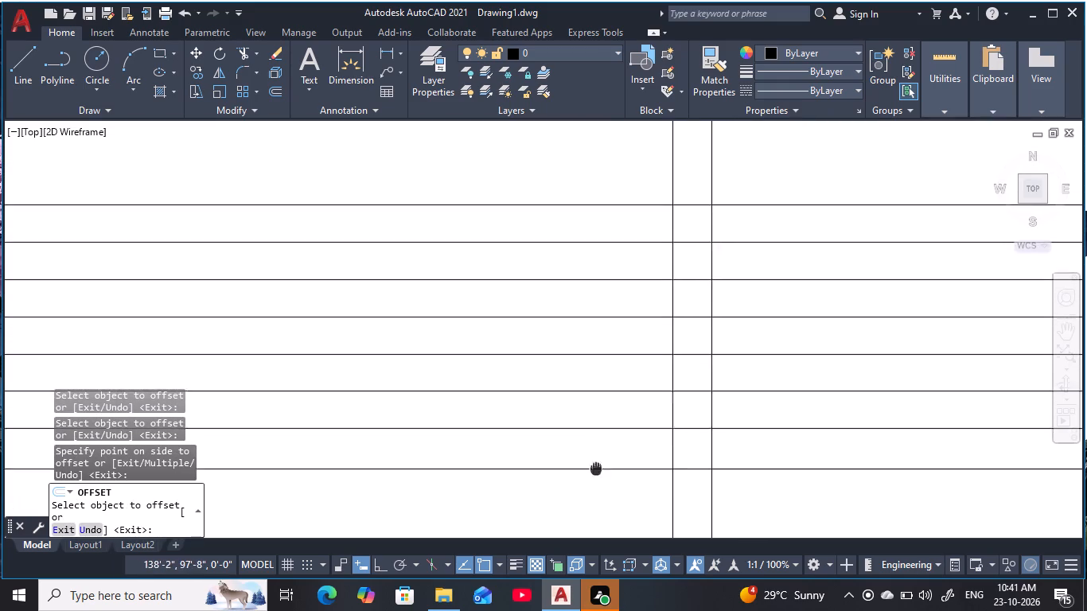
middle_click_drag(597, 473, 598, 481)
key("Escape")
key("Escape")
key("Escape")
key("Escape")
key("Escape")
Trim both vertical construction lines above the topmost horizontal line and below the bottommost one.
key("t")
type("r")
key("space")
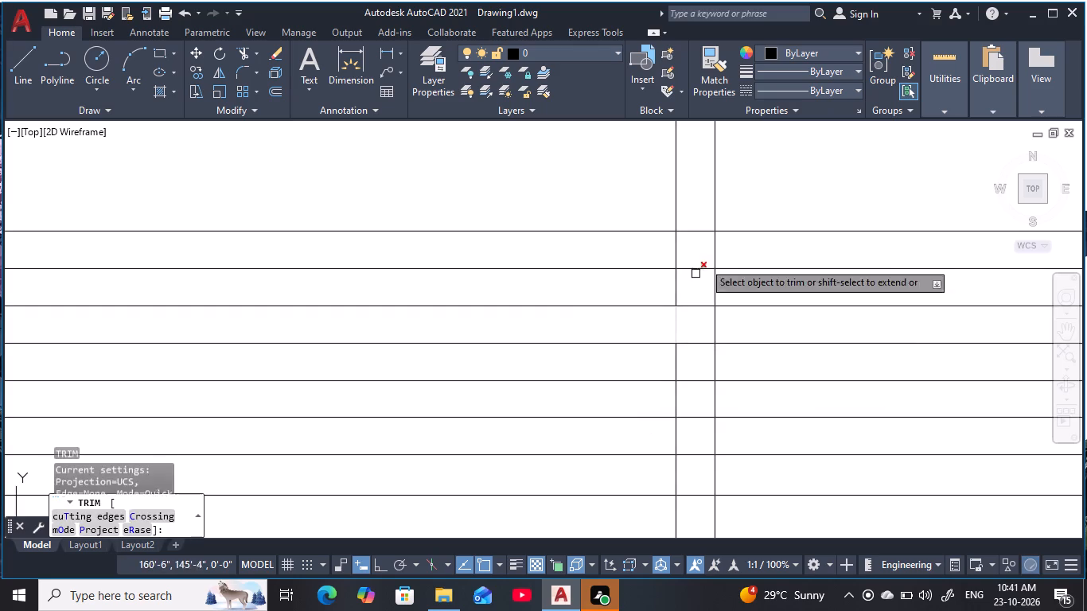
left_click_drag(750, 198, 663, 208)
middle_click_drag(731, 327, 744, 188)
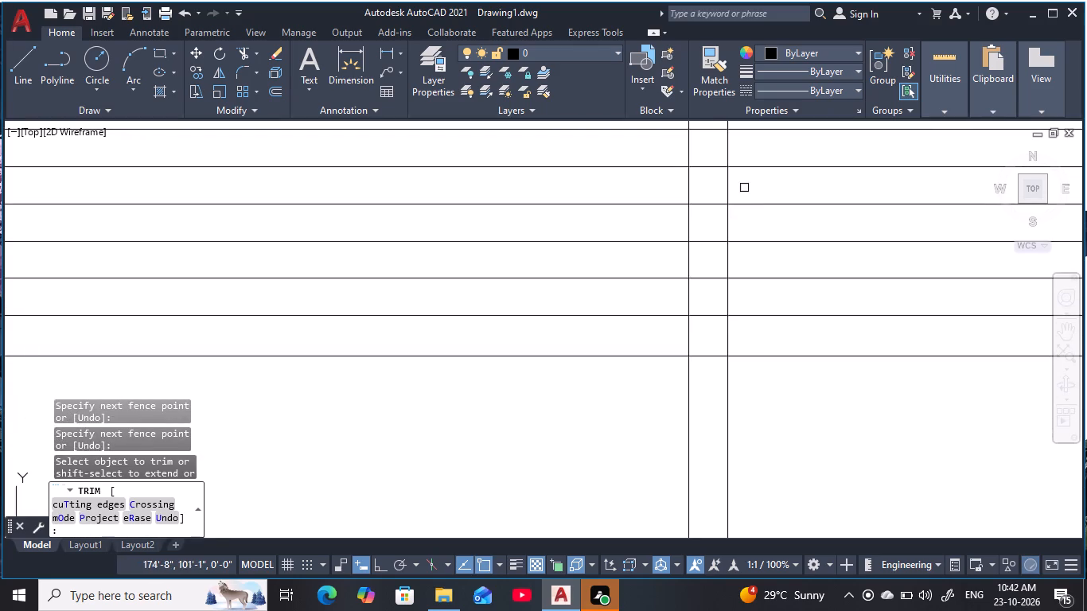
left_click_drag(772, 442, 646, 419)
middle_click_drag(624, 382, 575, 437)
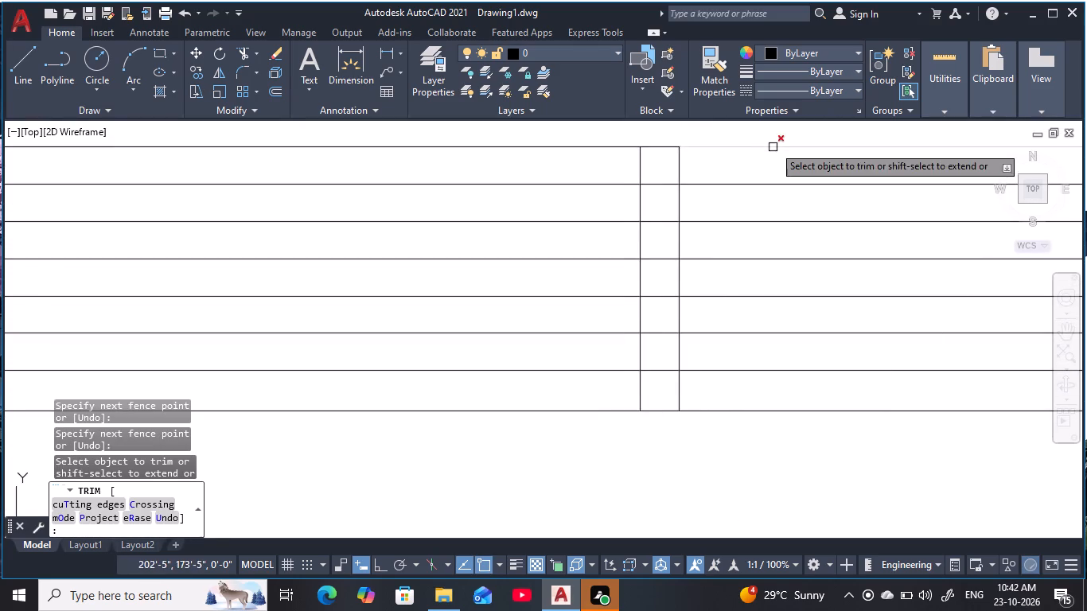
Trim all the horizontal construction lines where they extend right of the rightmost vertical line.
left_click_drag(777, 131, 828, 454)
middle_click_drag(759, 310, 777, 352)
key("Escape")
key("Escape")
key("Escape")
key("Escape")
key("Escape")
key("Escape")
key("Escape")
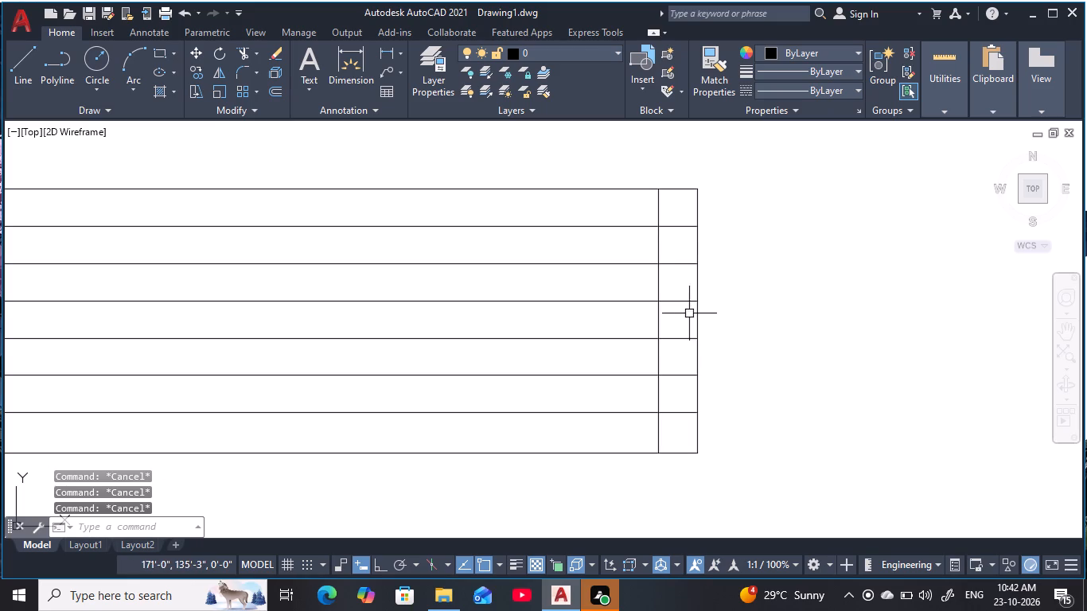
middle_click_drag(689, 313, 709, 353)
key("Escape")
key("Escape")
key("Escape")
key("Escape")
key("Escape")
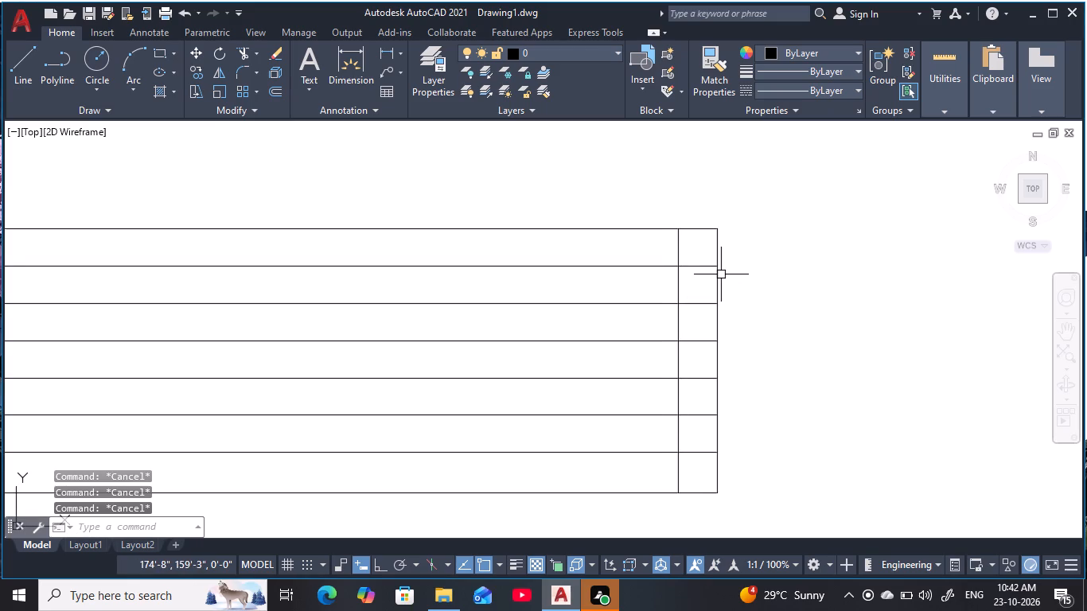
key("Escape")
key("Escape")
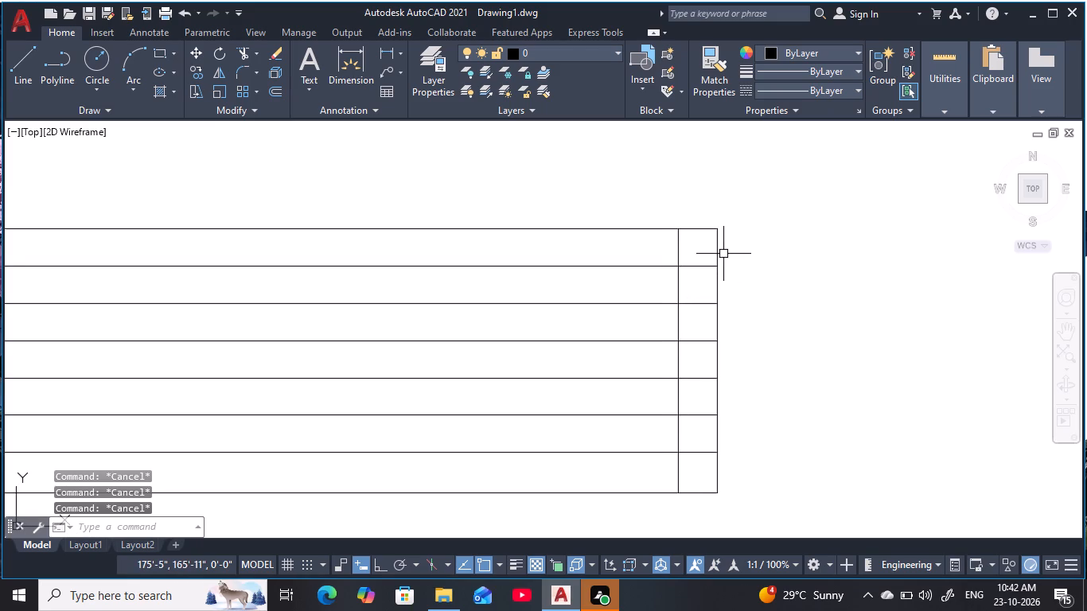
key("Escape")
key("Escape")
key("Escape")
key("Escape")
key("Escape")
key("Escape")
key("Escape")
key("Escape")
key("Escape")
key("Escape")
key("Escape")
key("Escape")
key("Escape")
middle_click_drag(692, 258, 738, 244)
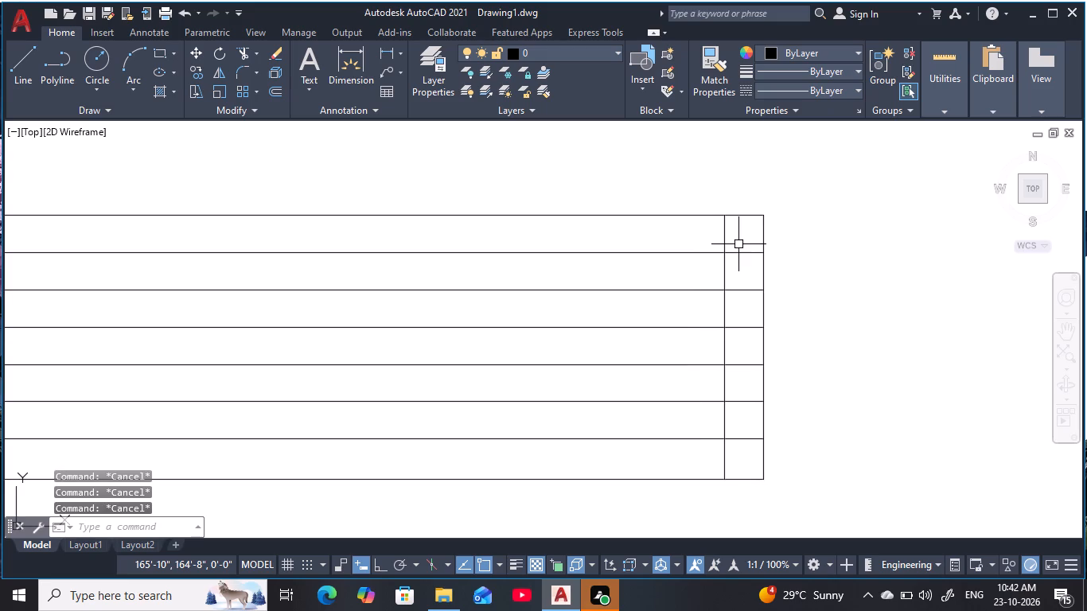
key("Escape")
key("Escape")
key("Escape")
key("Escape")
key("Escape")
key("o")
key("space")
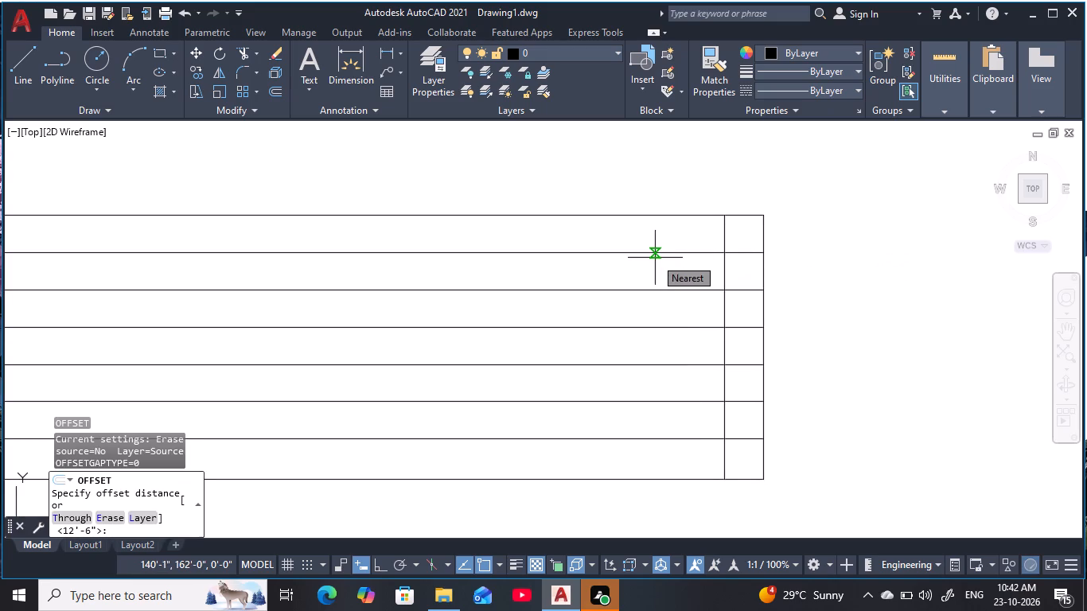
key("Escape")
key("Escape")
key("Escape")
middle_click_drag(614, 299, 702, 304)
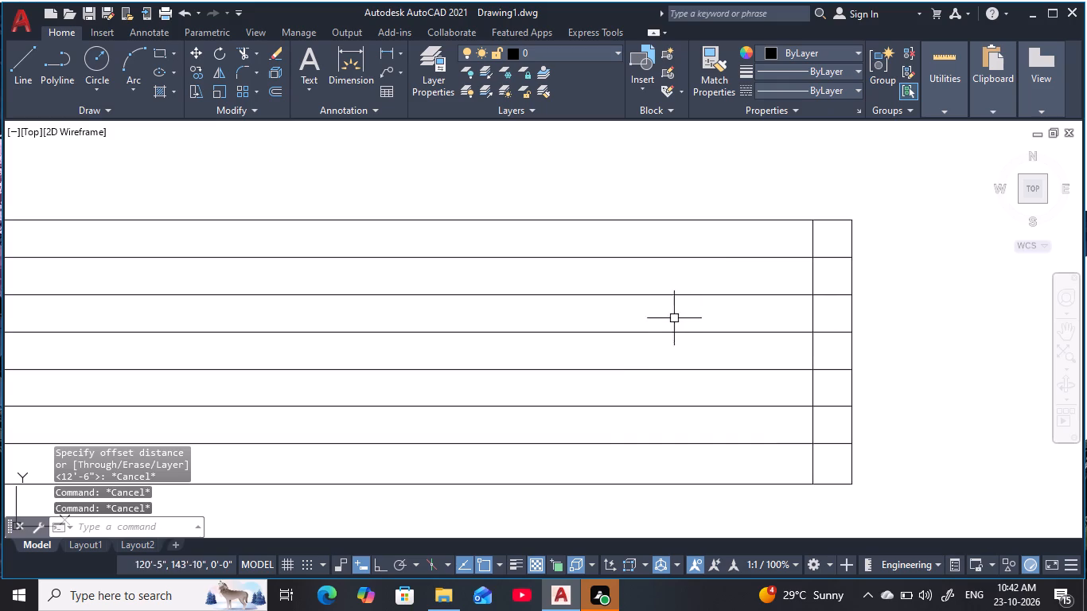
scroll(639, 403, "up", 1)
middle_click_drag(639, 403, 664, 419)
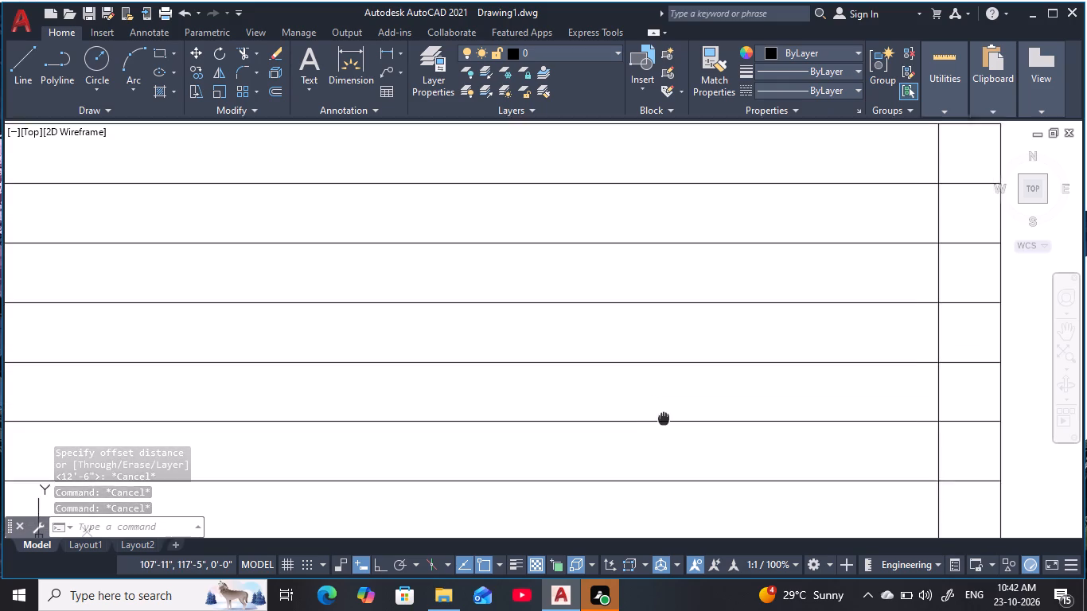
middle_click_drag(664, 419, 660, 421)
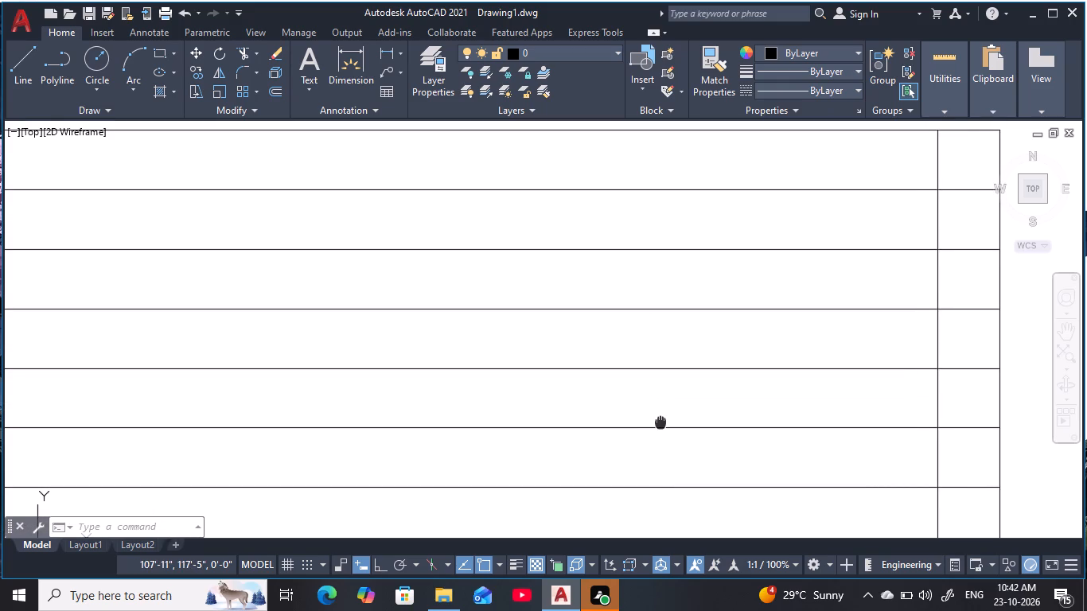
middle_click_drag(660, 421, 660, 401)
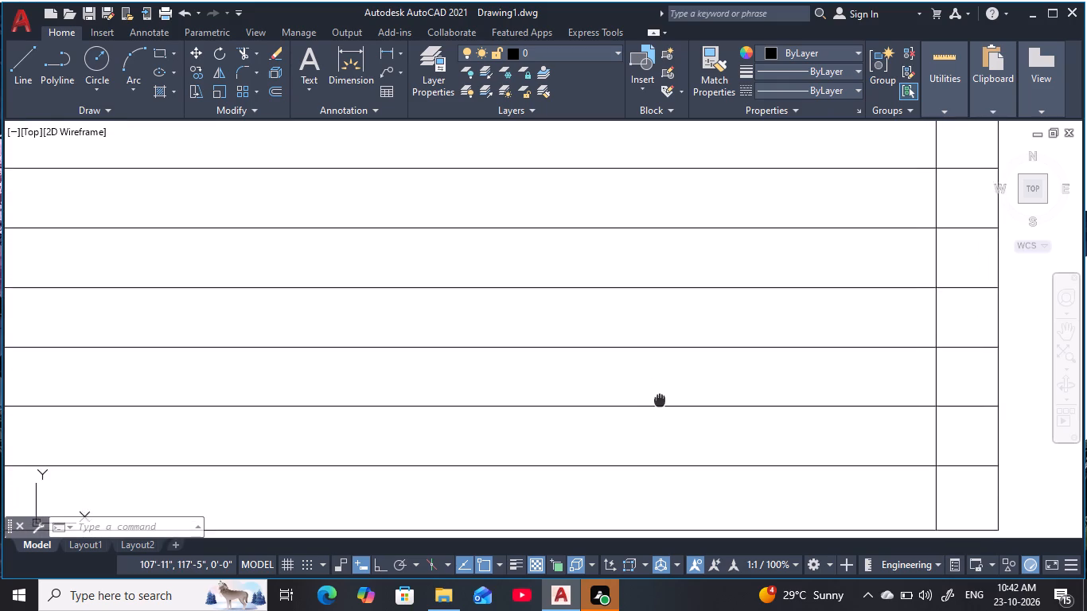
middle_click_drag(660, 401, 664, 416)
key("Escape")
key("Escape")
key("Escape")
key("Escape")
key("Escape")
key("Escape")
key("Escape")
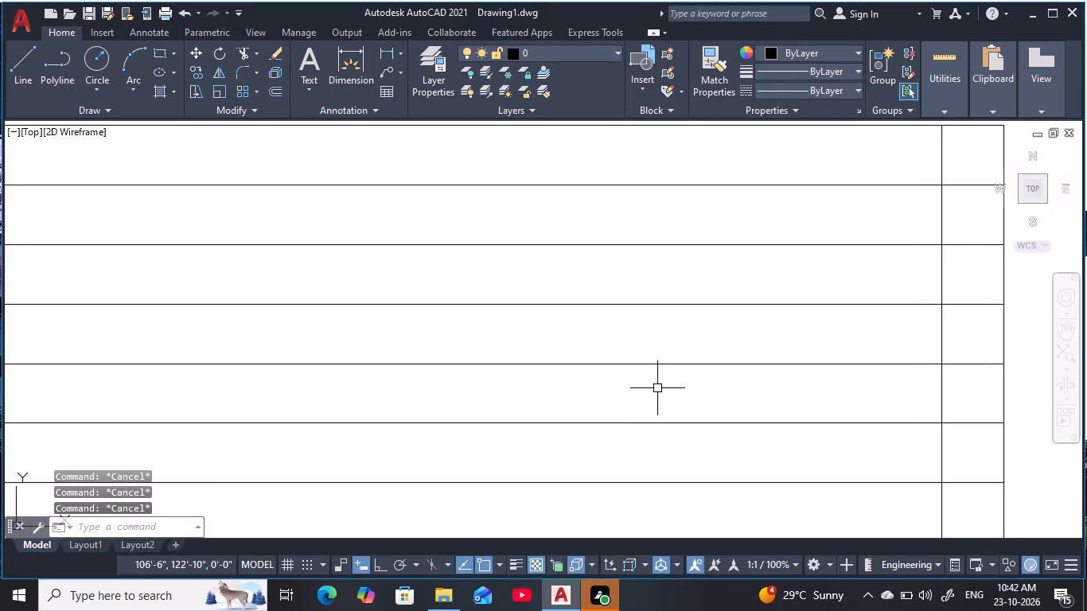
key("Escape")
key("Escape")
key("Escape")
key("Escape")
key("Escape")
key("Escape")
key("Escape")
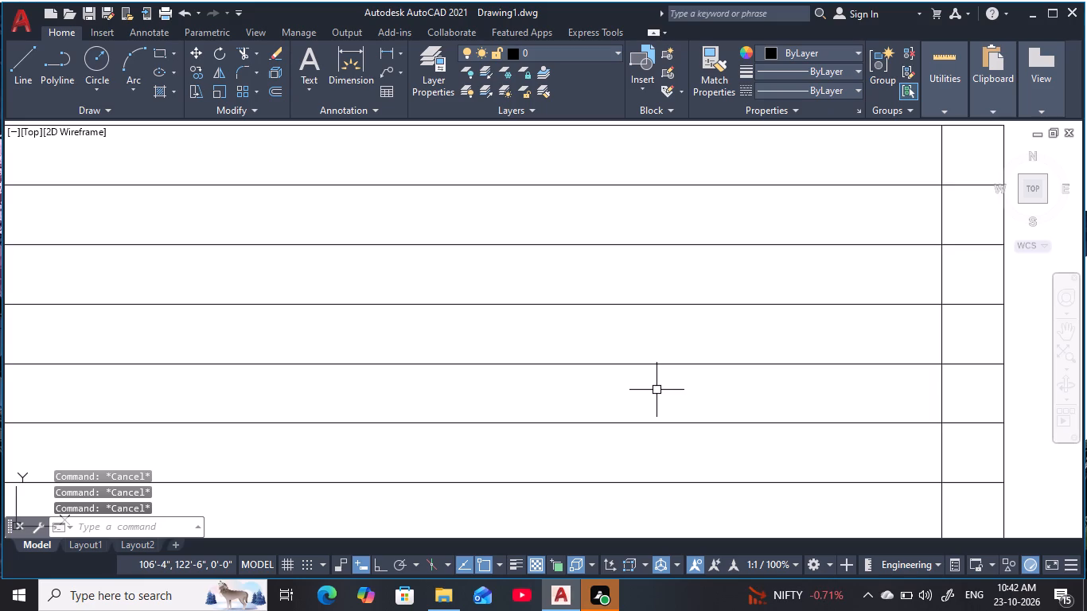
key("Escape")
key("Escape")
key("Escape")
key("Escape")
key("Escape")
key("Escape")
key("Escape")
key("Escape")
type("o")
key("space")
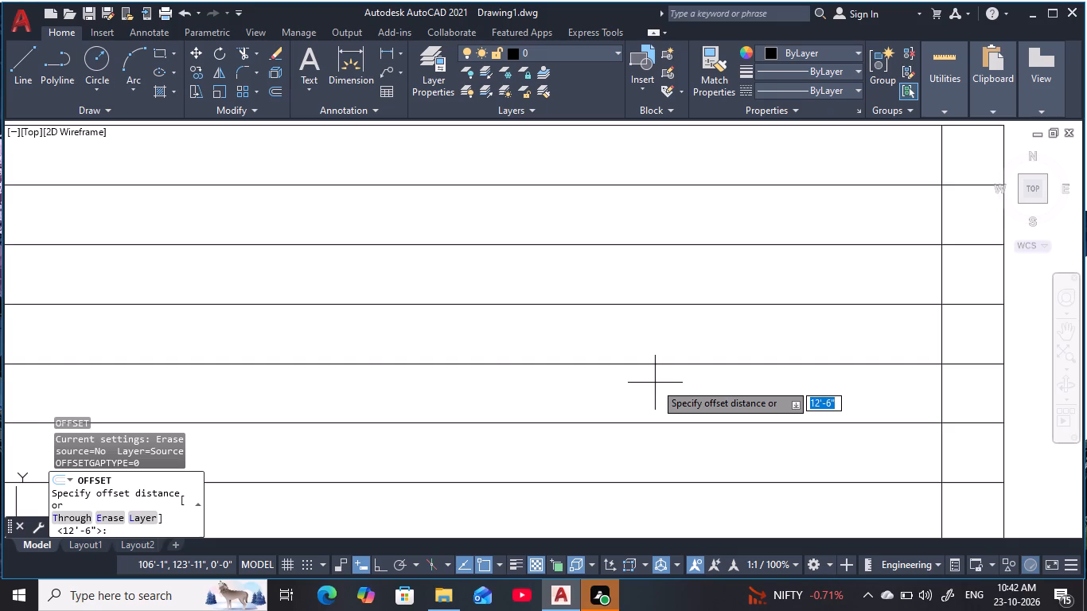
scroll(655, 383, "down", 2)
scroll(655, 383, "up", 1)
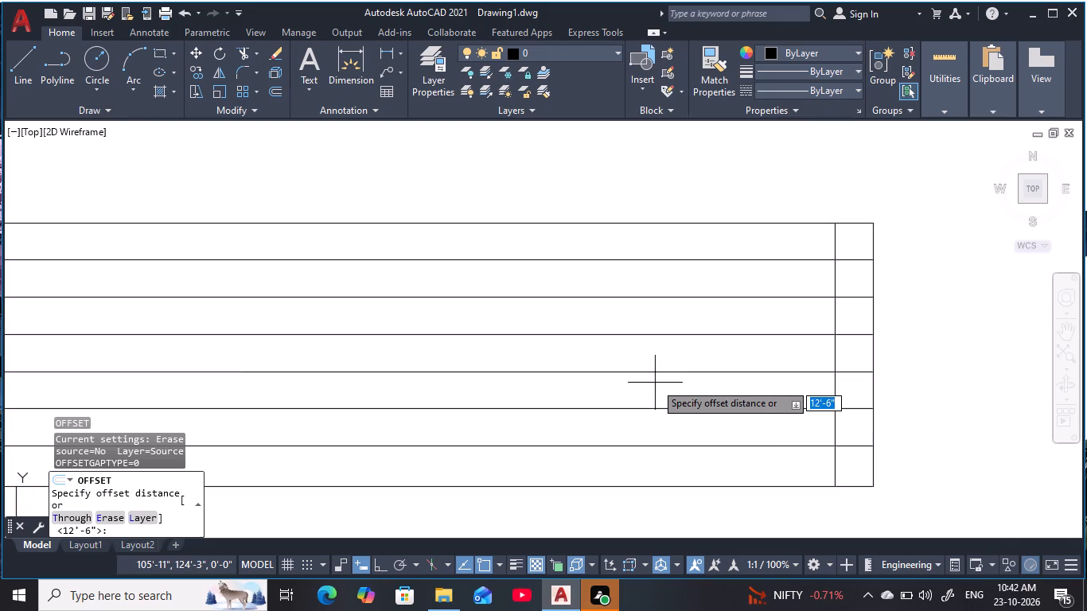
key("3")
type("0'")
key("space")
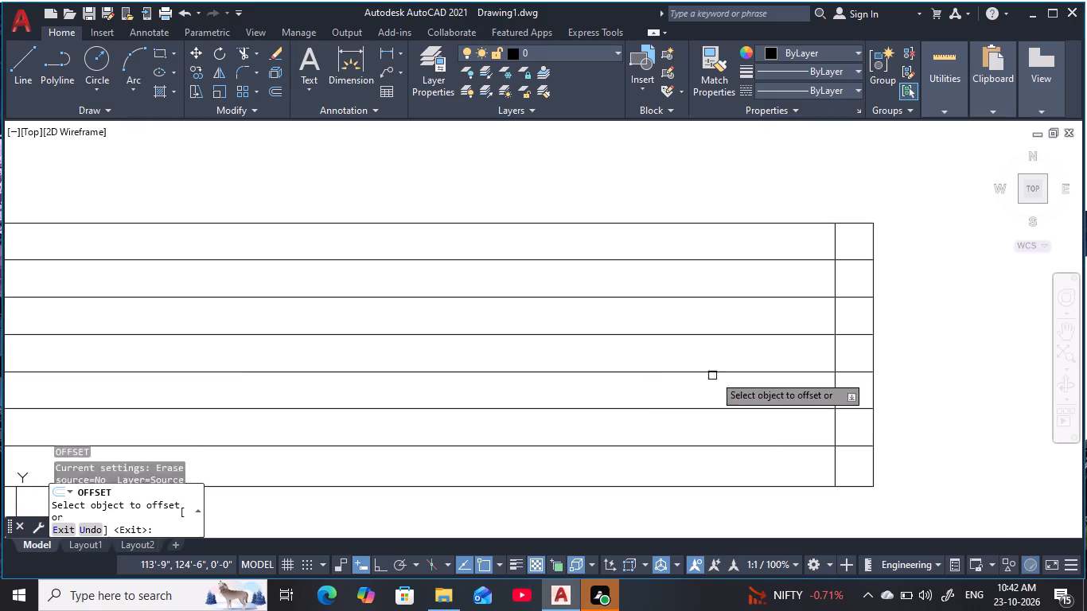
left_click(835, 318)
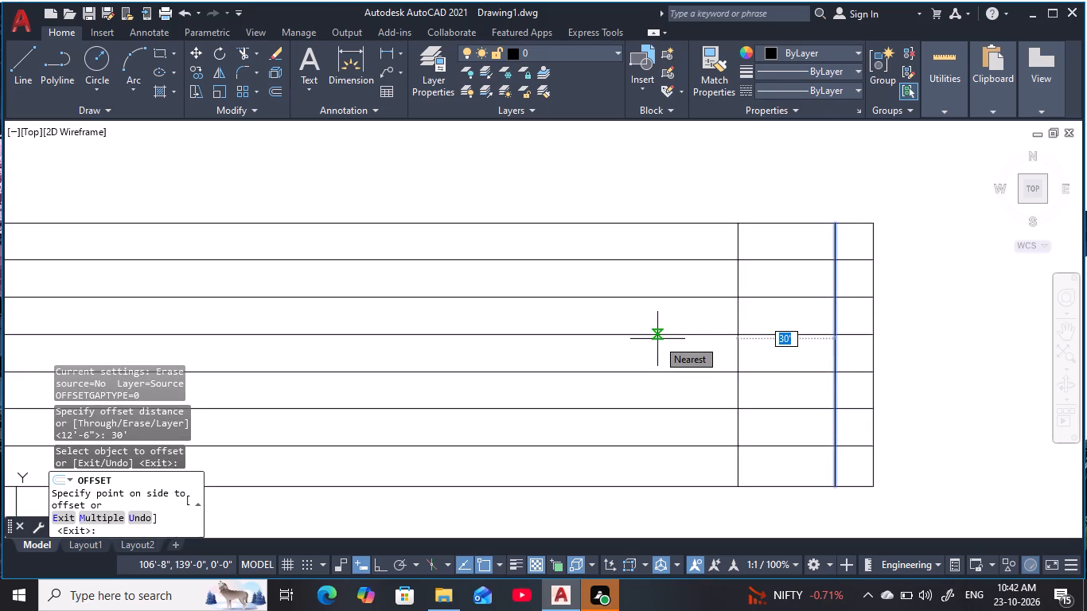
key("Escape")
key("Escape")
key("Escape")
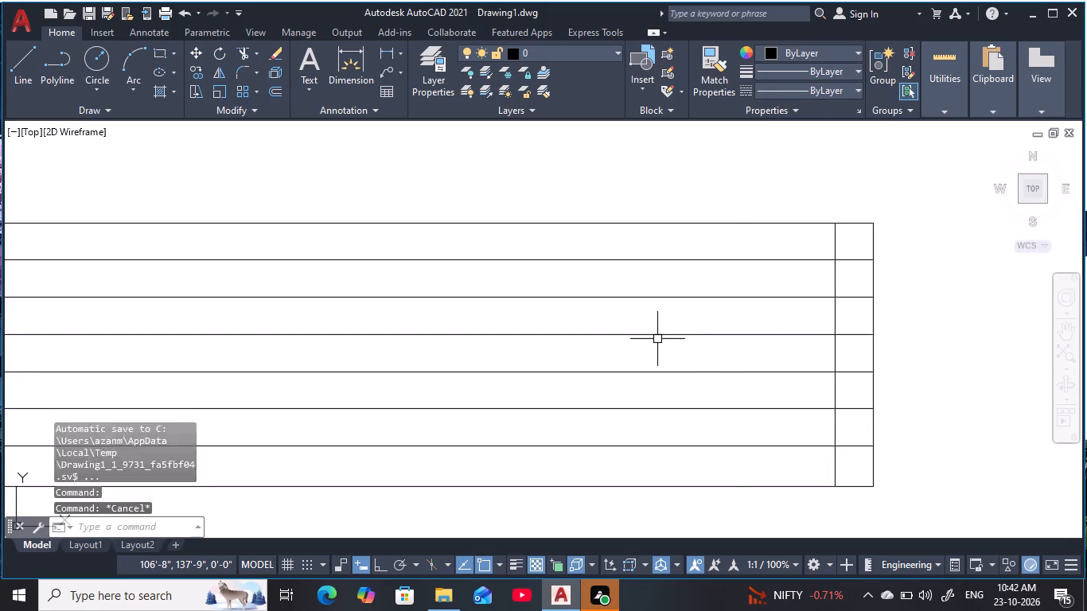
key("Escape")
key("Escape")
Offset the inner vertical line, the second from the grid's right edge, 50' to its left.
type("o 50'")
key("space")
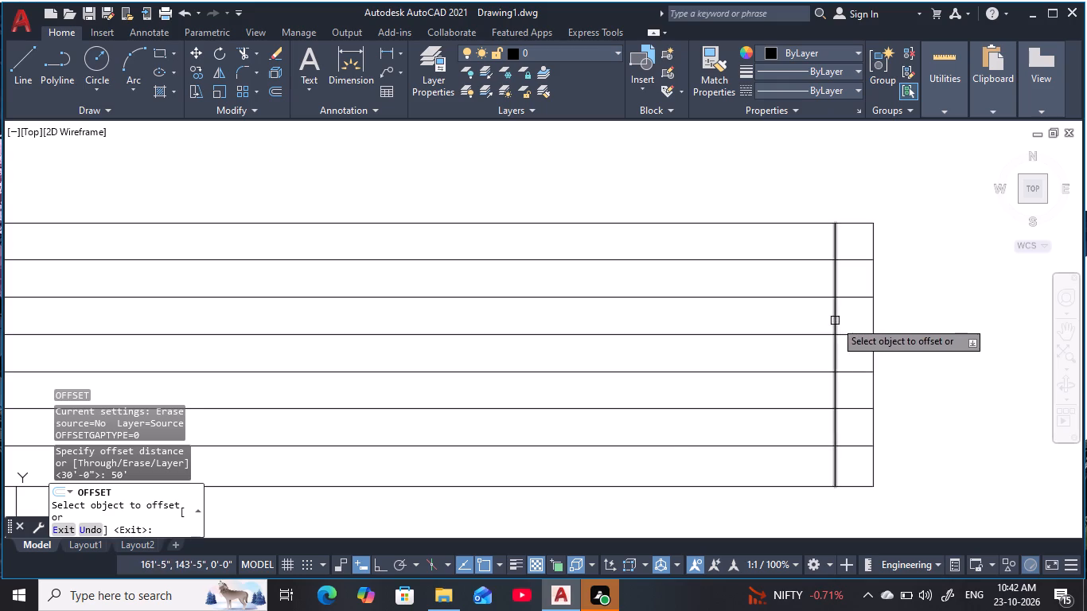
left_click(835, 321)
left_click(505, 343)
key("Escape")
key("Escape")
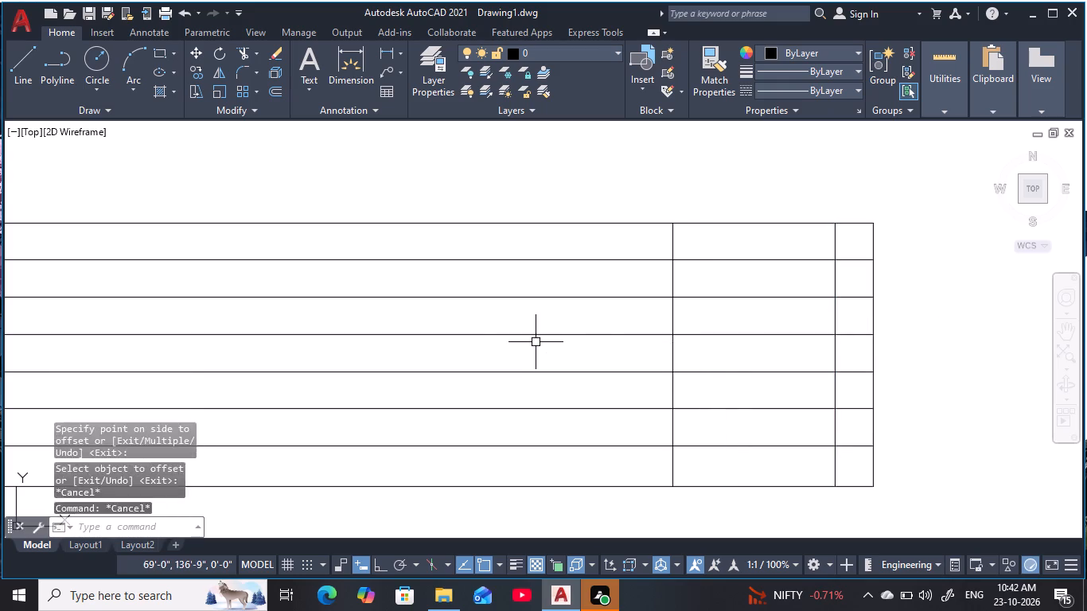
key("Escape")
key("Escape")
key("Escape")
key("Escape")
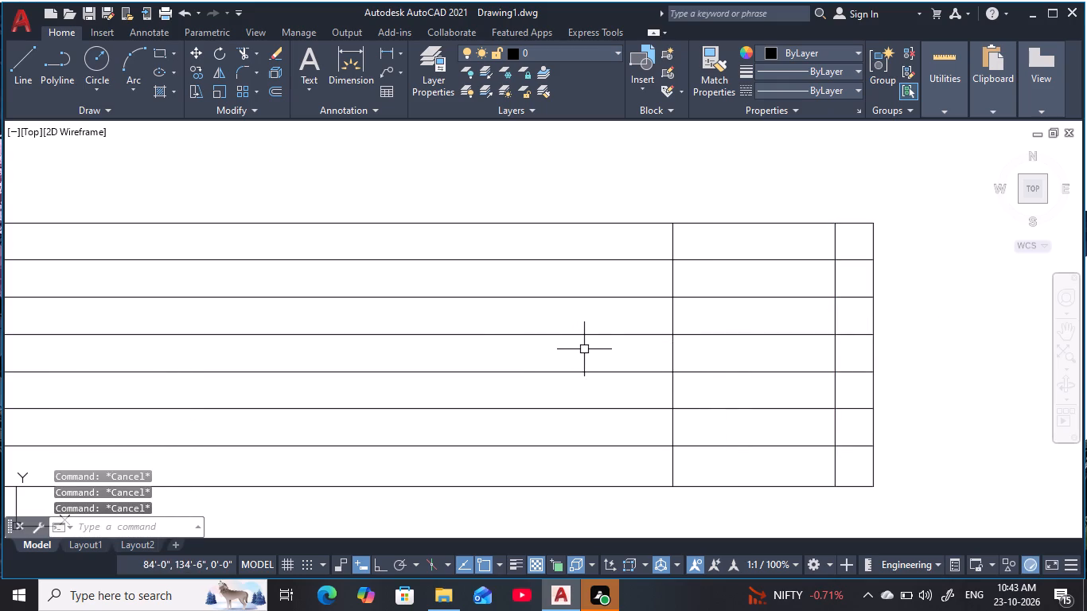
key("Escape")
key("Escape")
key("Escape")
key("Escape")
key("Escape")
key("Escape")
Offset the leftmost vertical line of the grid 30' to its left.
type("o")
key("space")
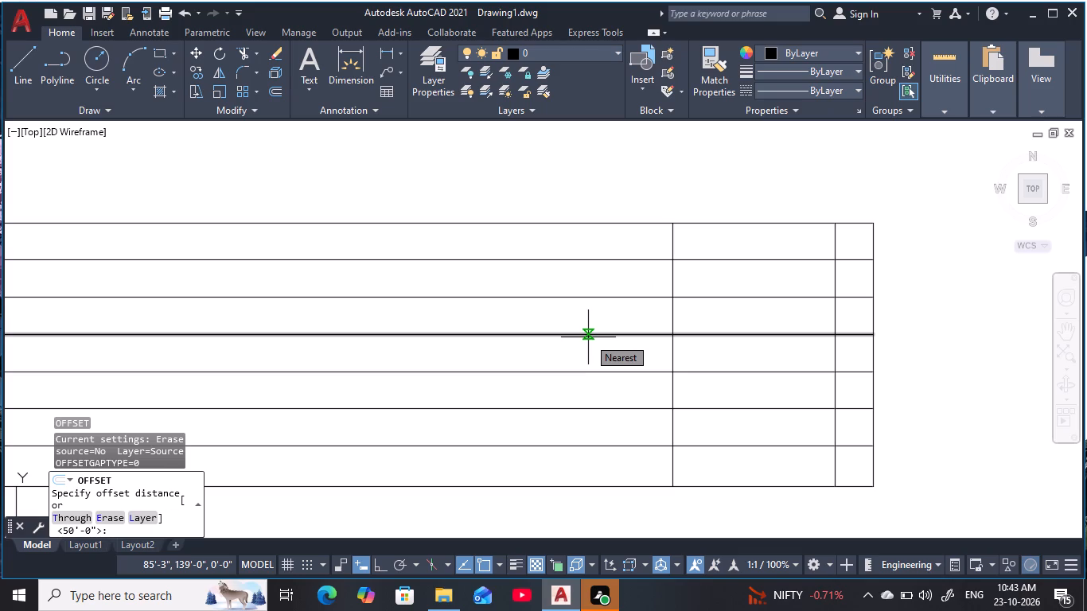
key("3")
key("0")
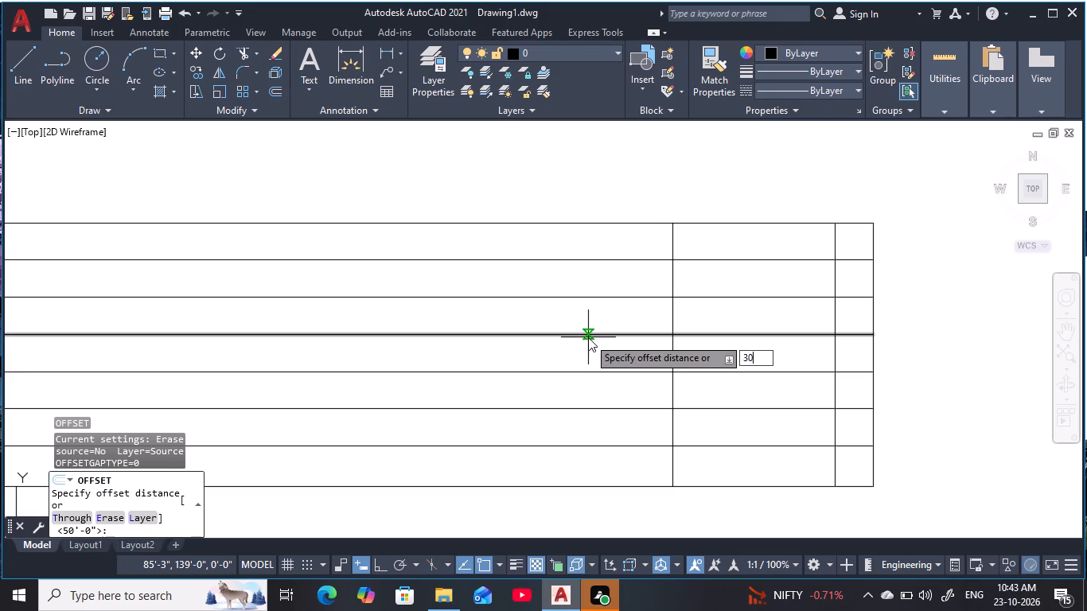
key("apostrophe")
key("space")
left_click(672, 314)
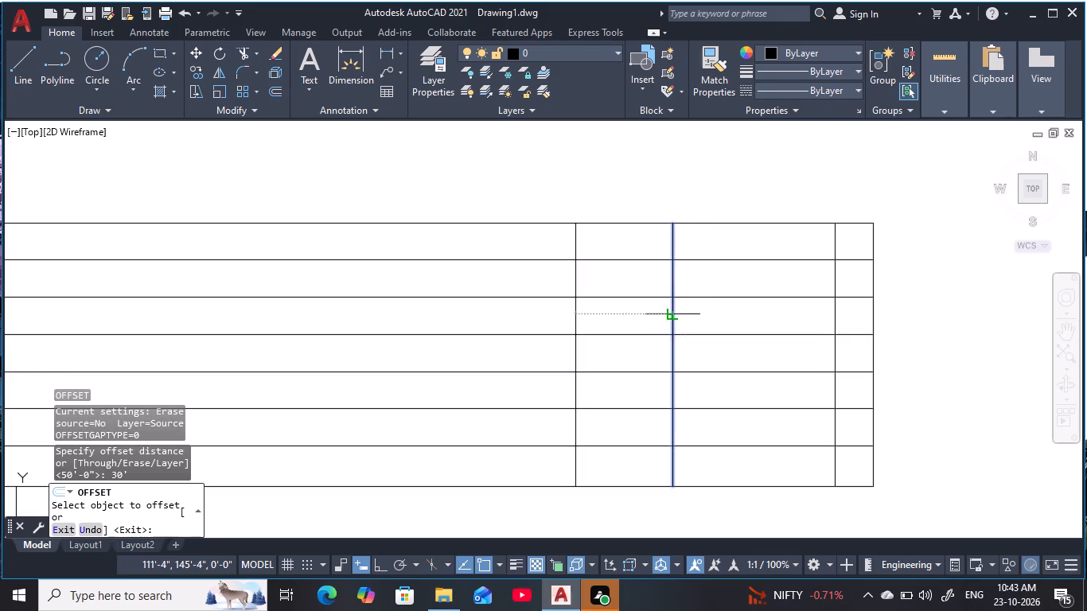
left_click(489, 326)
key("Escape")
key("Escape")
key("Escape")
key("Escape")
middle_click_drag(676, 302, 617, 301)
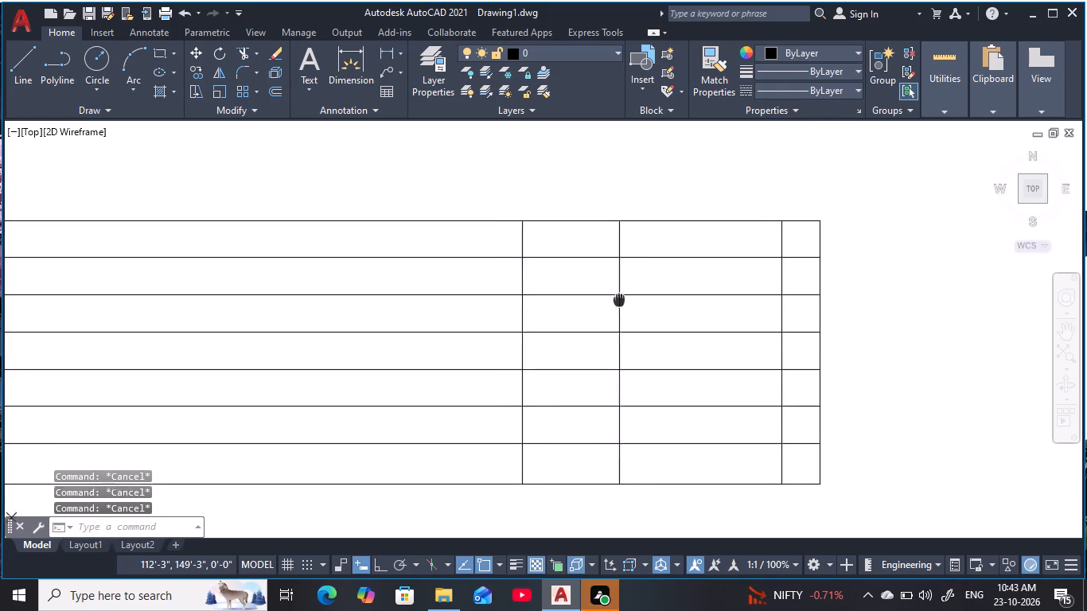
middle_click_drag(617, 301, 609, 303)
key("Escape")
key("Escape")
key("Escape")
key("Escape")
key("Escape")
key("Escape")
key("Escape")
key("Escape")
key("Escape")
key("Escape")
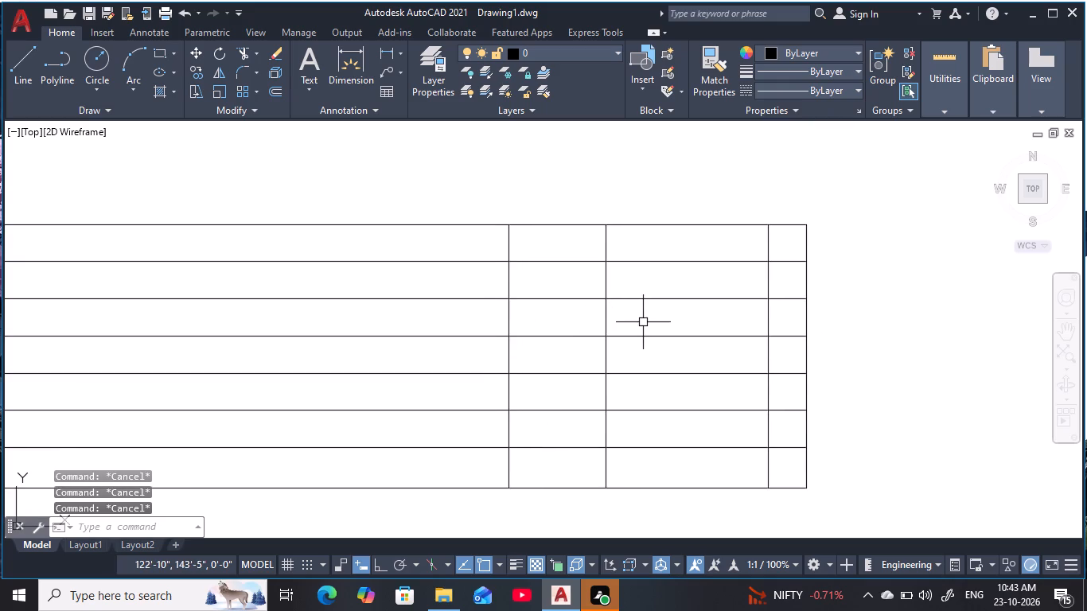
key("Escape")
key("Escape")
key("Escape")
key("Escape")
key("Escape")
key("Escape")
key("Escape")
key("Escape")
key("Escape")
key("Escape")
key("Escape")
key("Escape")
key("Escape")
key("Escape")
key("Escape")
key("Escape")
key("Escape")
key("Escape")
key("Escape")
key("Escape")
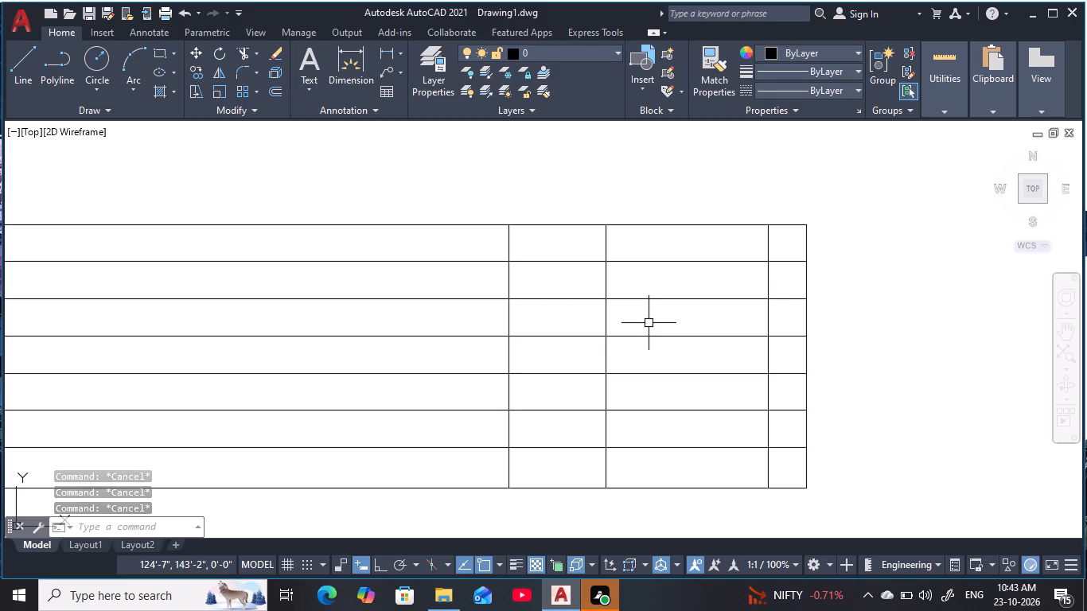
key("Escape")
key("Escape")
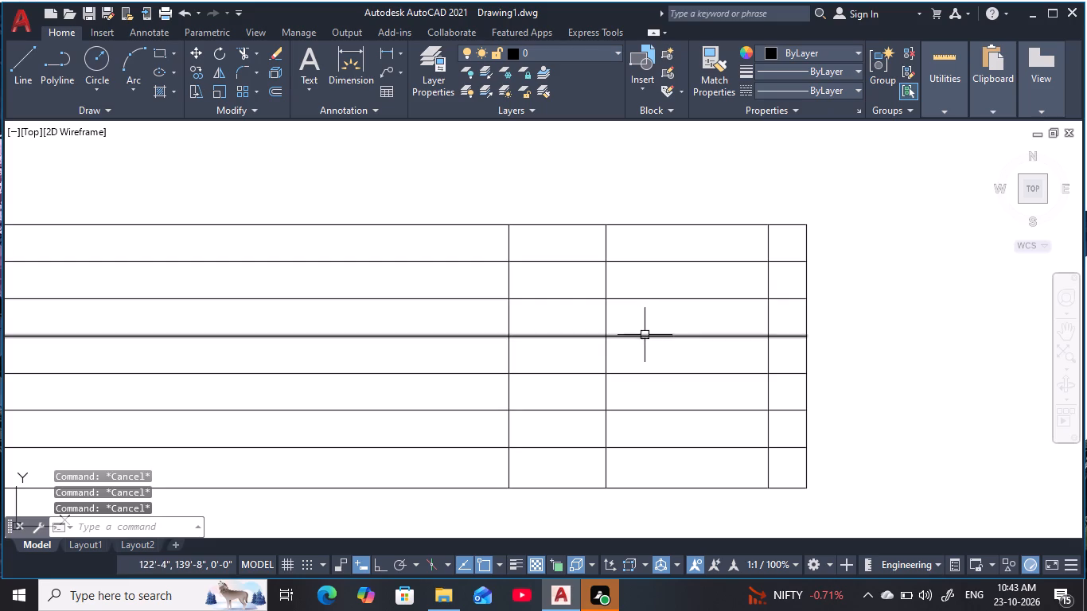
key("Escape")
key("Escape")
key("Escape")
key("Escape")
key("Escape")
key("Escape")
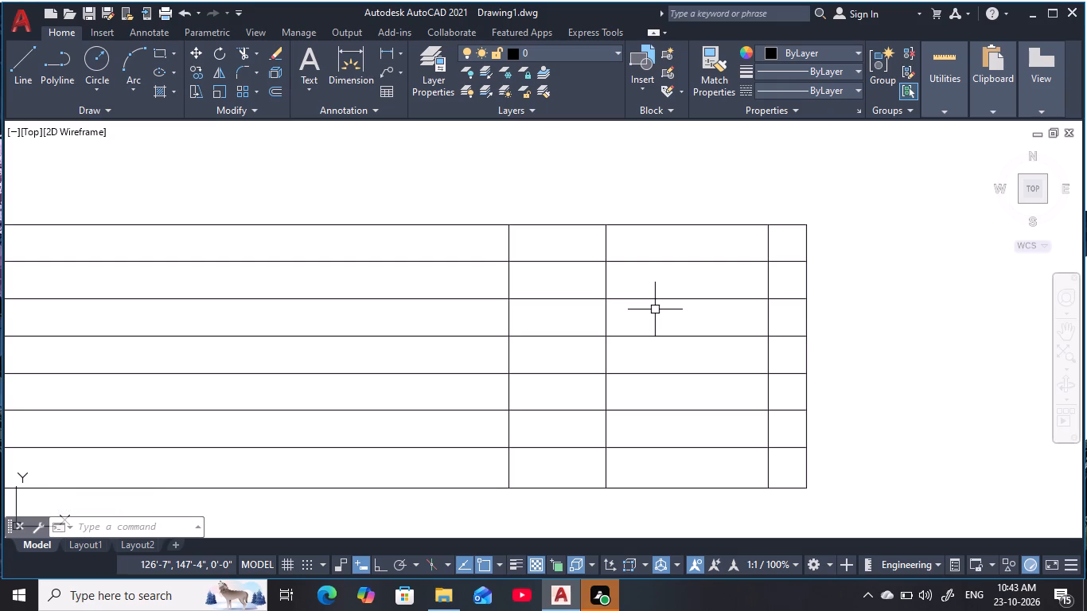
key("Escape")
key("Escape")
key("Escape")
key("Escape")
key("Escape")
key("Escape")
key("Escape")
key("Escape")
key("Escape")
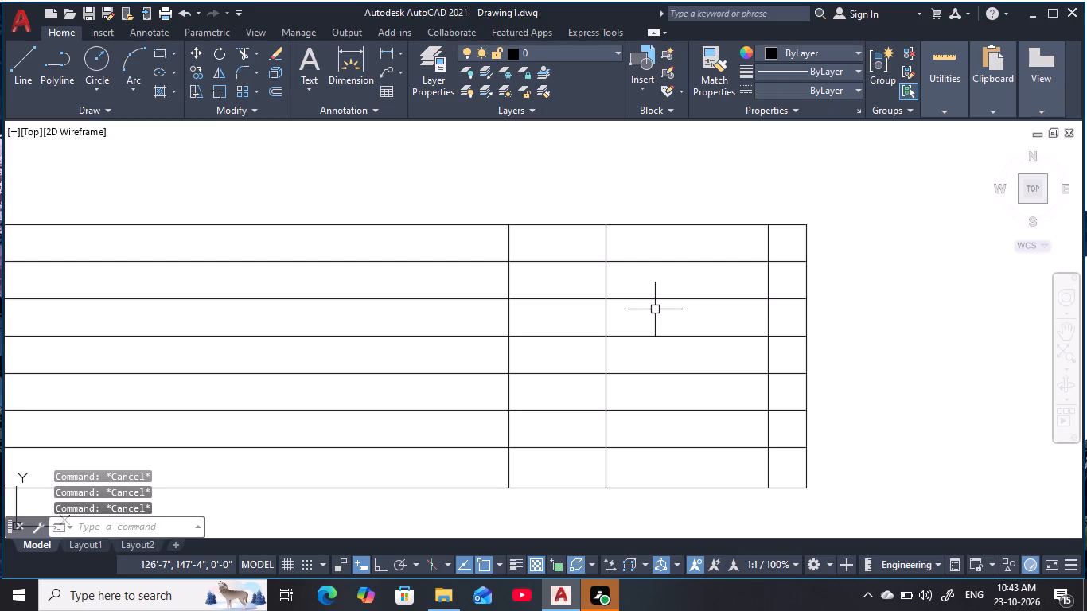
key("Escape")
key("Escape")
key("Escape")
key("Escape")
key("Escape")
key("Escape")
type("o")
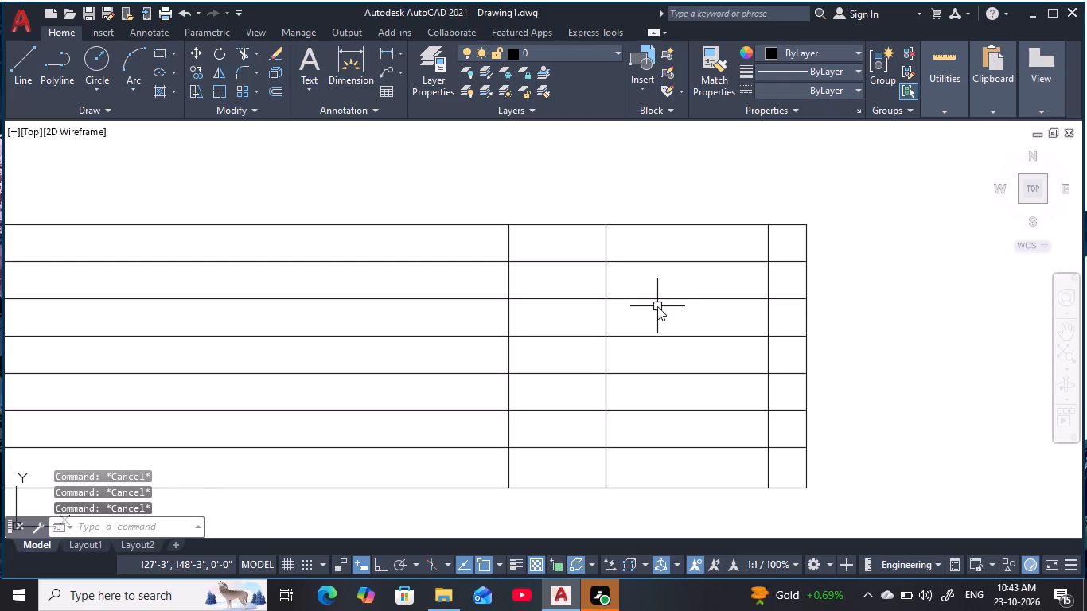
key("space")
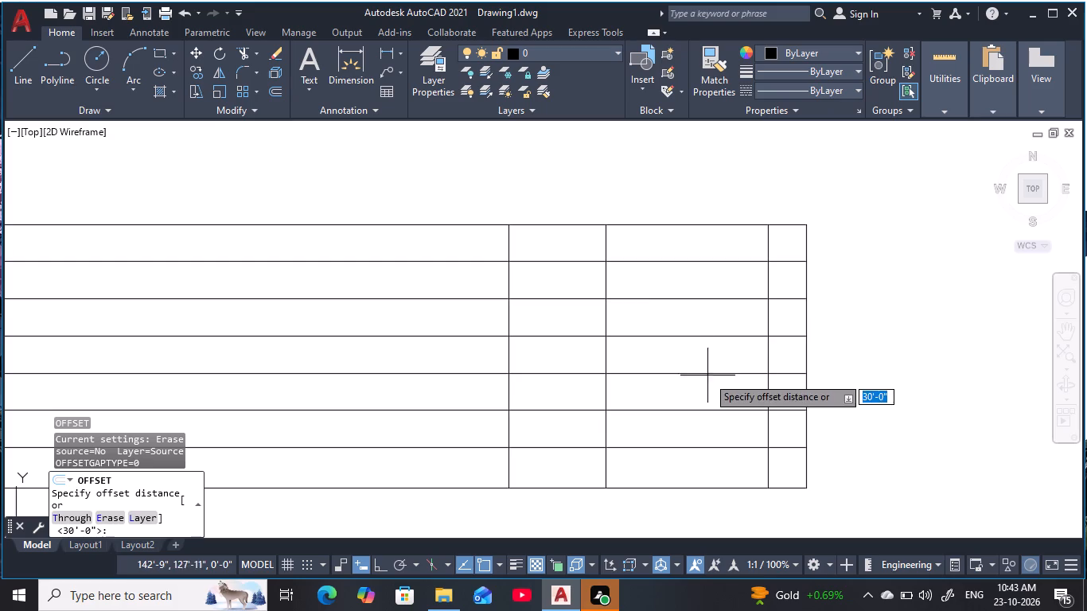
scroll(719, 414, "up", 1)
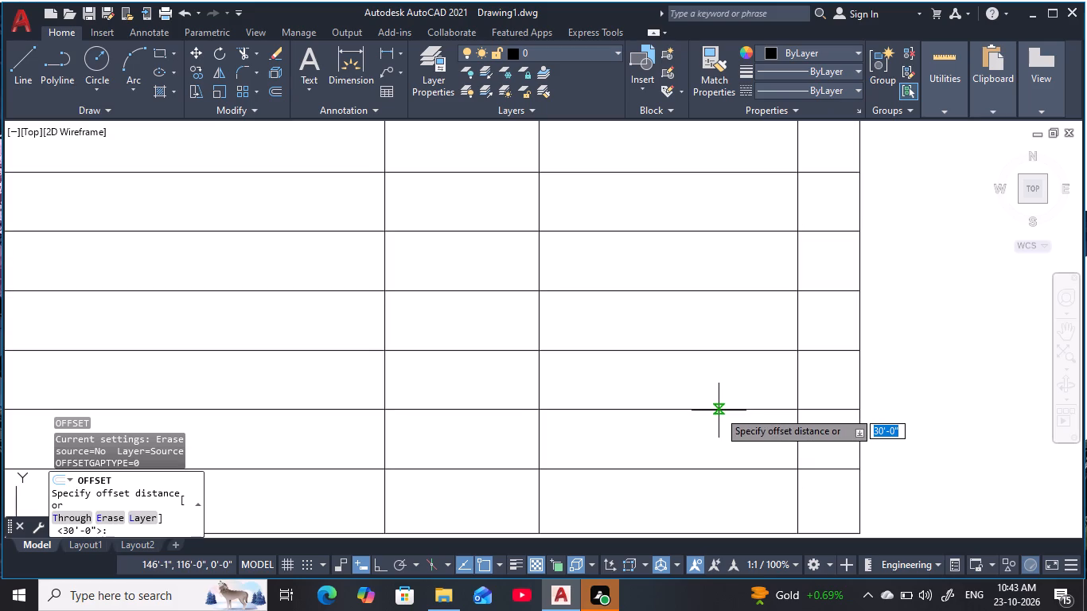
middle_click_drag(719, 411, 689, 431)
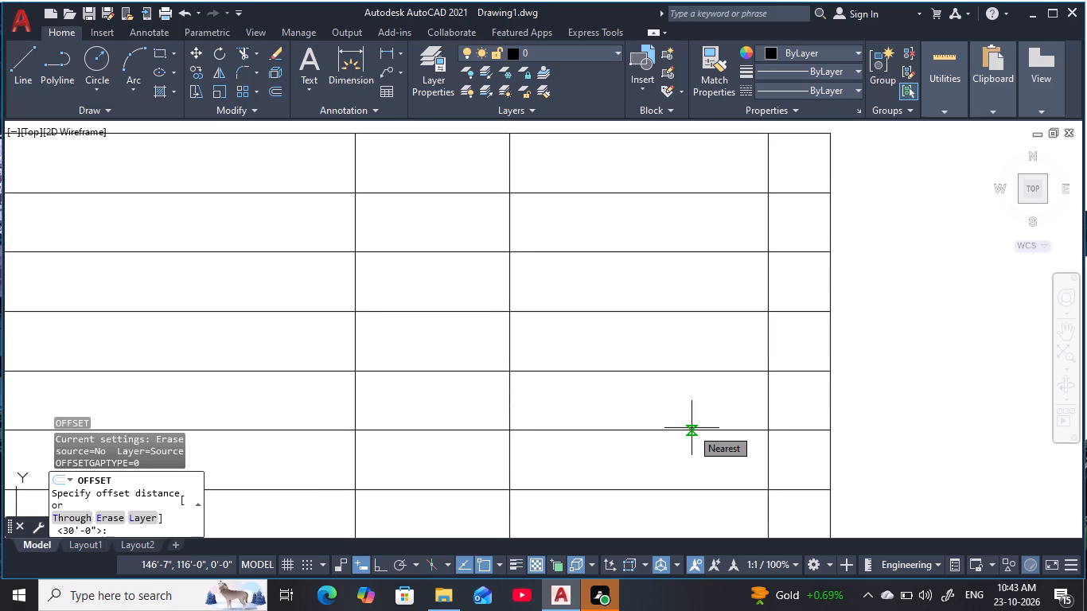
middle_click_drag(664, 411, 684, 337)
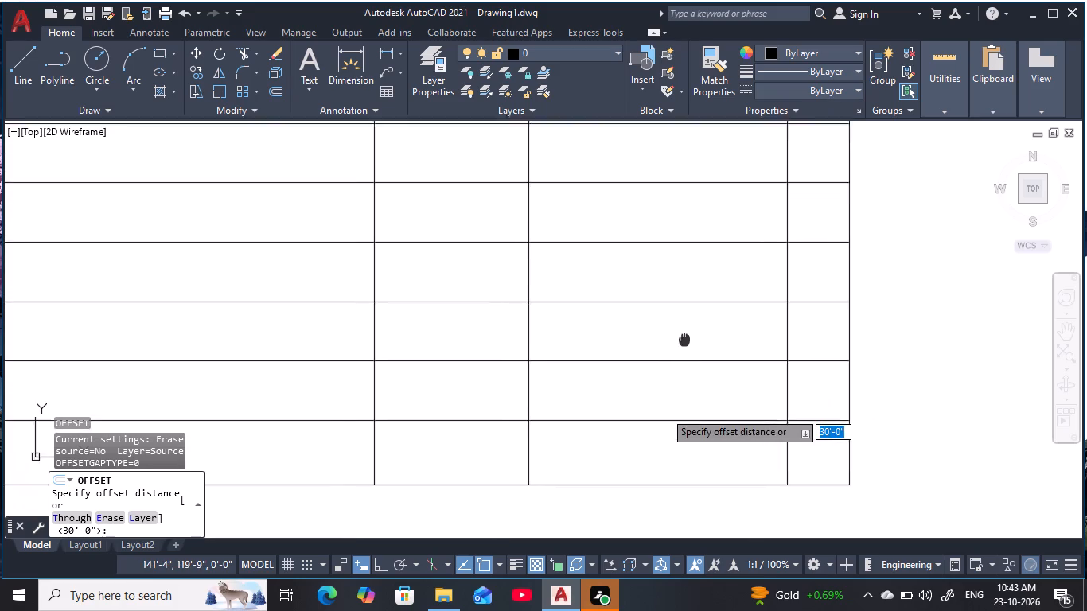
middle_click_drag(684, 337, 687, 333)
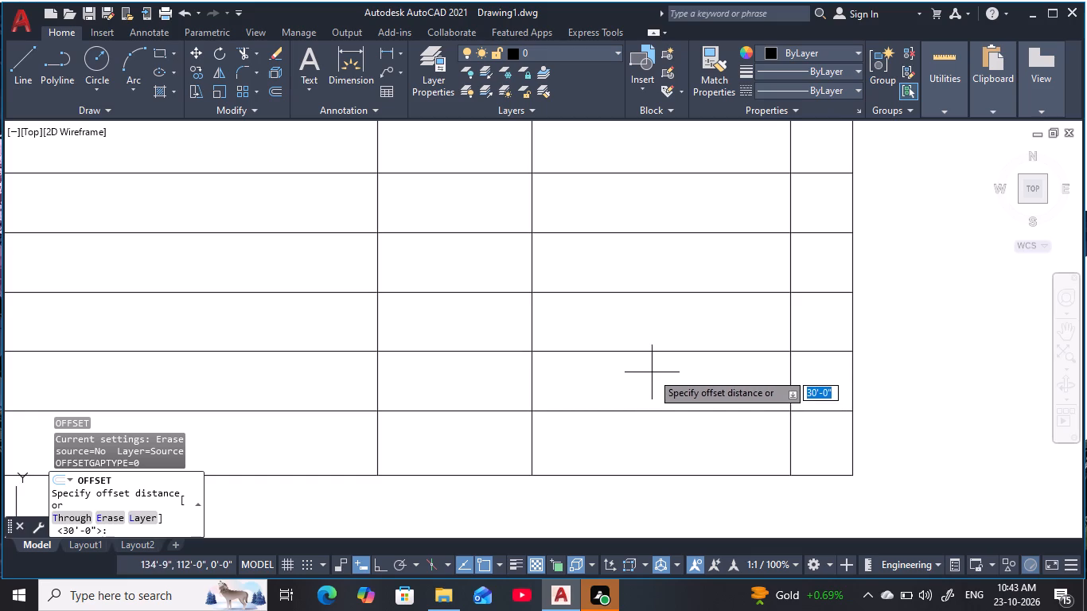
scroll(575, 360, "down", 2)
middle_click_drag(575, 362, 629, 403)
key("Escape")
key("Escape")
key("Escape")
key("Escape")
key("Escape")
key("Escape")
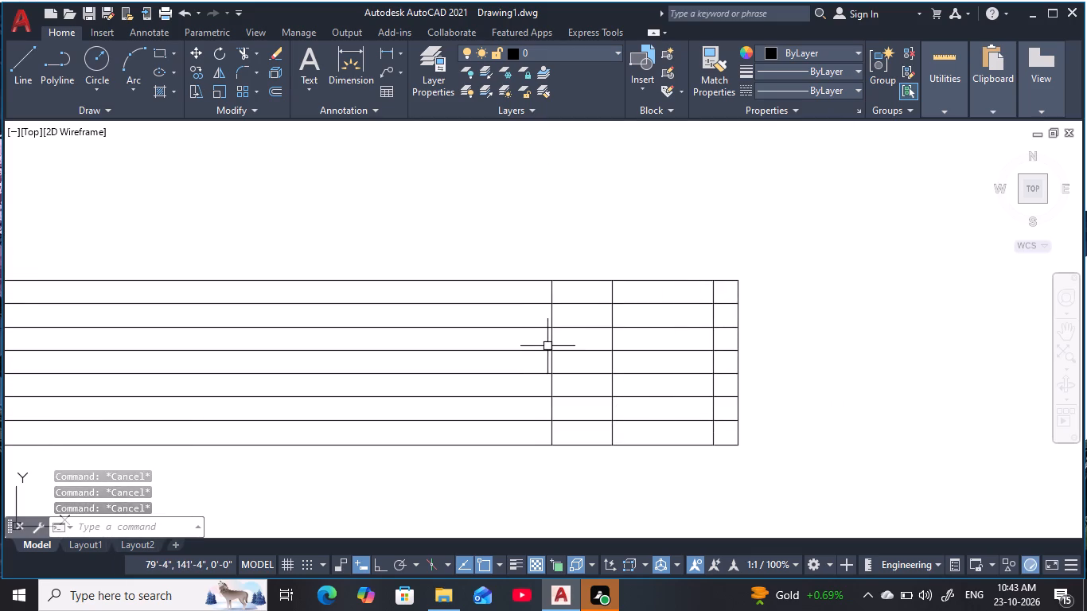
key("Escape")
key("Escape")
Trim all the horizontal construction lines where they extend left of the leftmost vertical line.
middle_click_drag(547, 346, 535, 322)
scroll(546, 316, "up", 1)
key("Escape")
key("Escape")
key("Escape")
type("tr")
key("space")
left_click(444, 191)
left_click(442, 492)
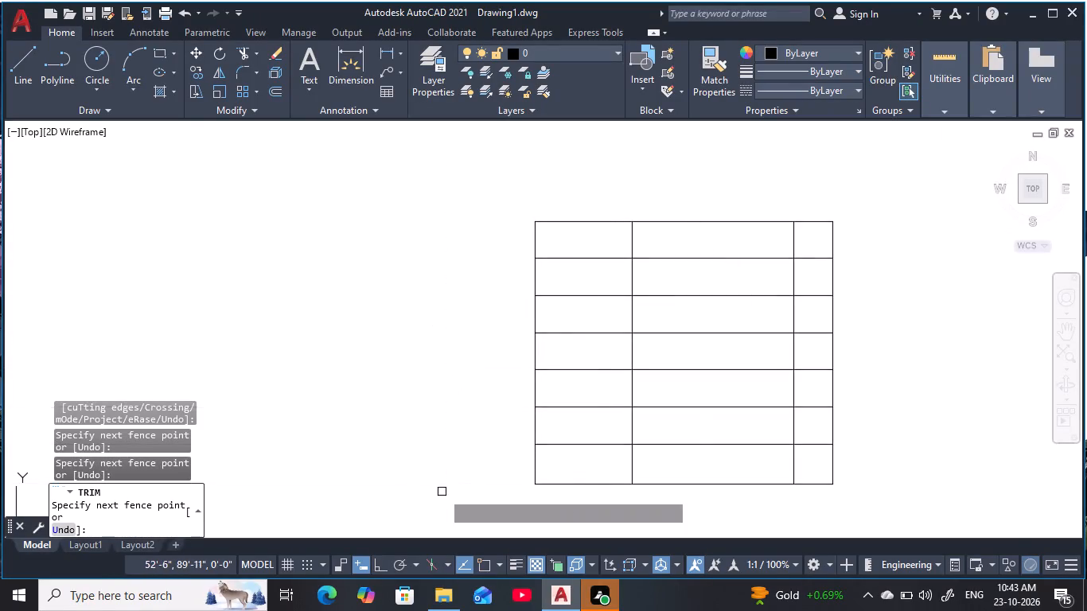
middle_click(460, 397)
middle_click_drag(636, 309, 635, 309)
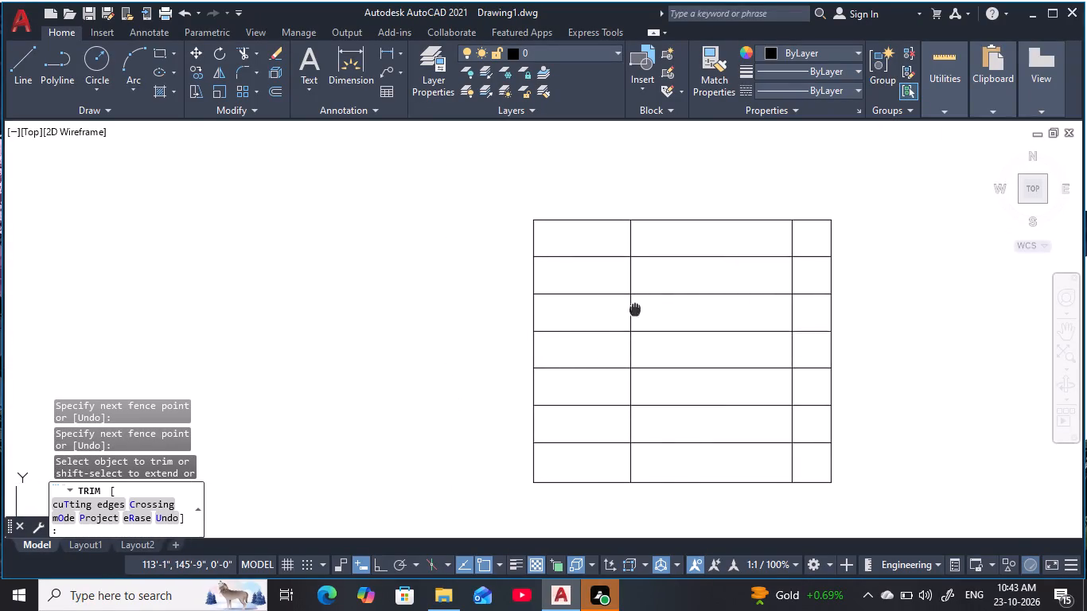
middle_click_drag(635, 309, 560, 319)
key("Escape")
key("Escape")
key("Escape")
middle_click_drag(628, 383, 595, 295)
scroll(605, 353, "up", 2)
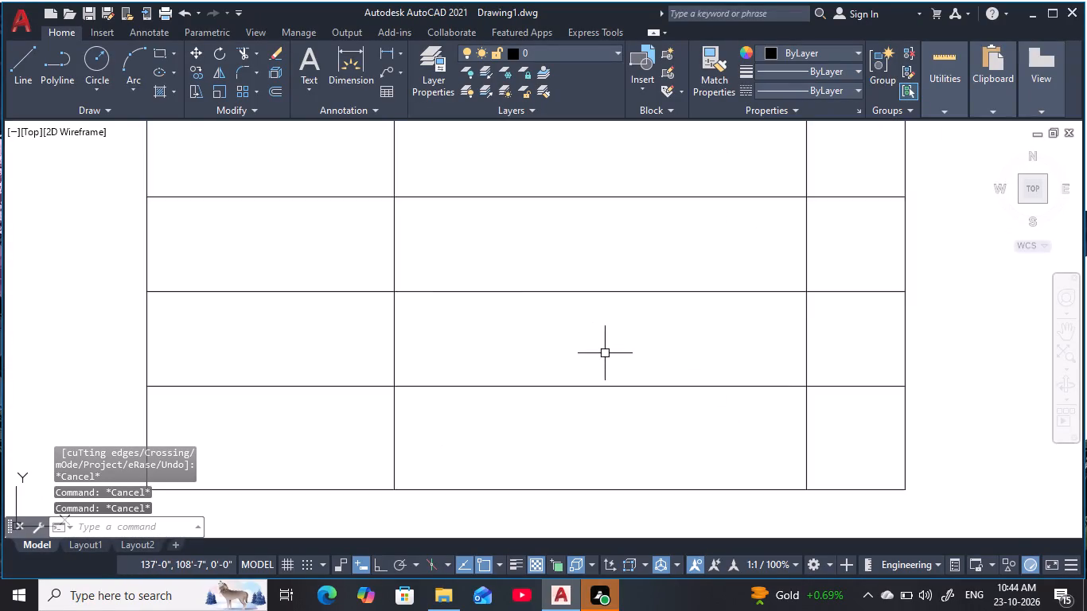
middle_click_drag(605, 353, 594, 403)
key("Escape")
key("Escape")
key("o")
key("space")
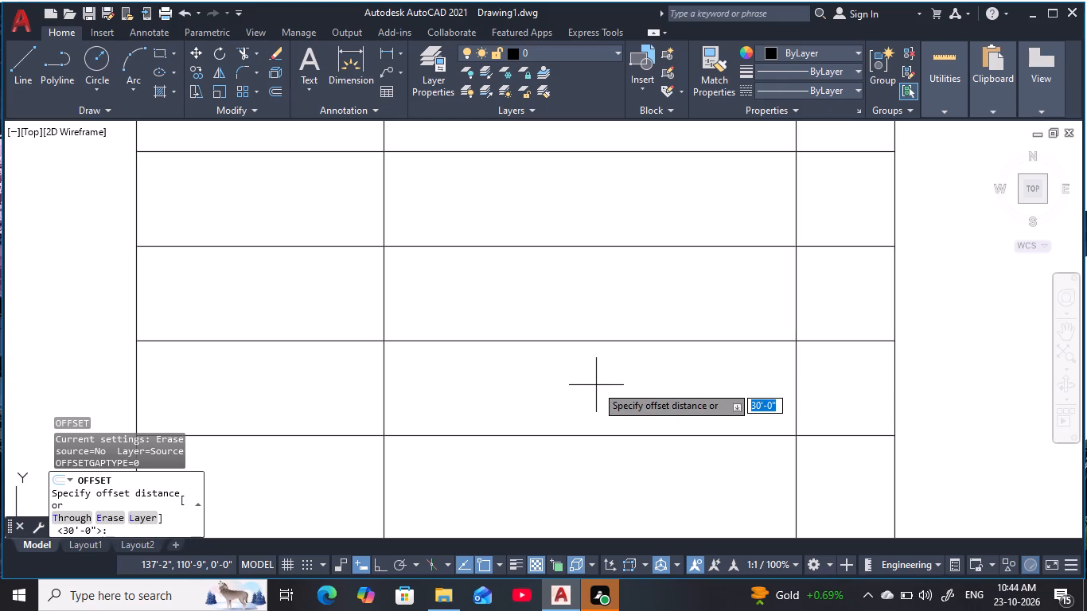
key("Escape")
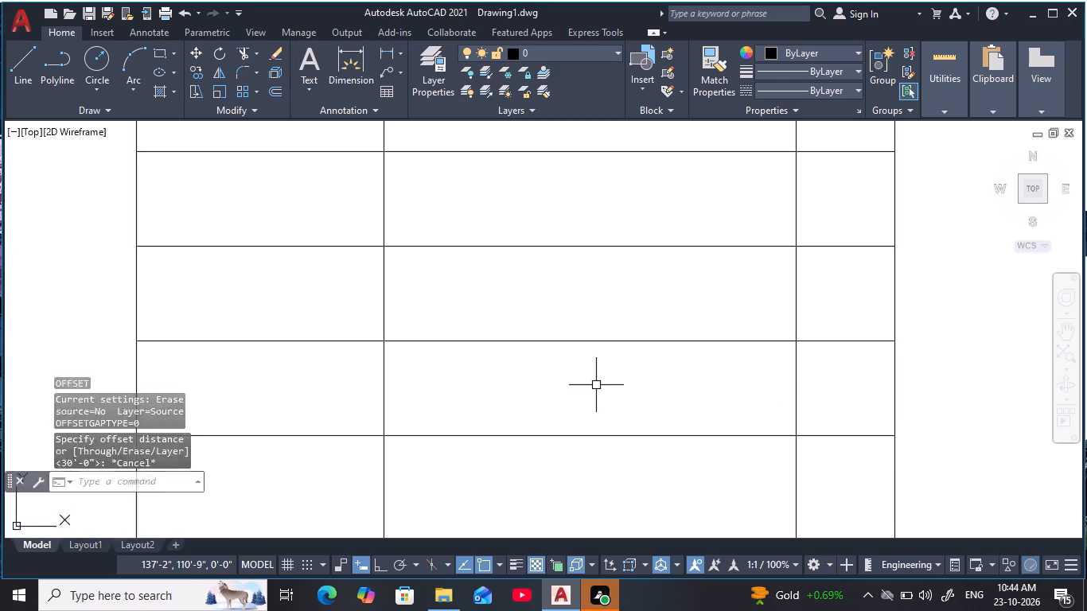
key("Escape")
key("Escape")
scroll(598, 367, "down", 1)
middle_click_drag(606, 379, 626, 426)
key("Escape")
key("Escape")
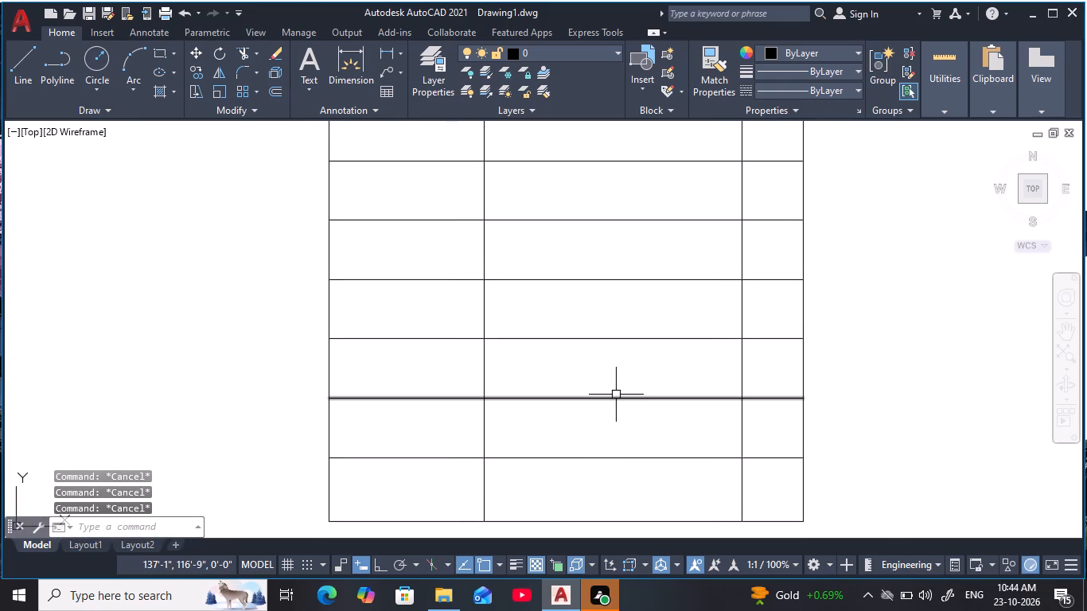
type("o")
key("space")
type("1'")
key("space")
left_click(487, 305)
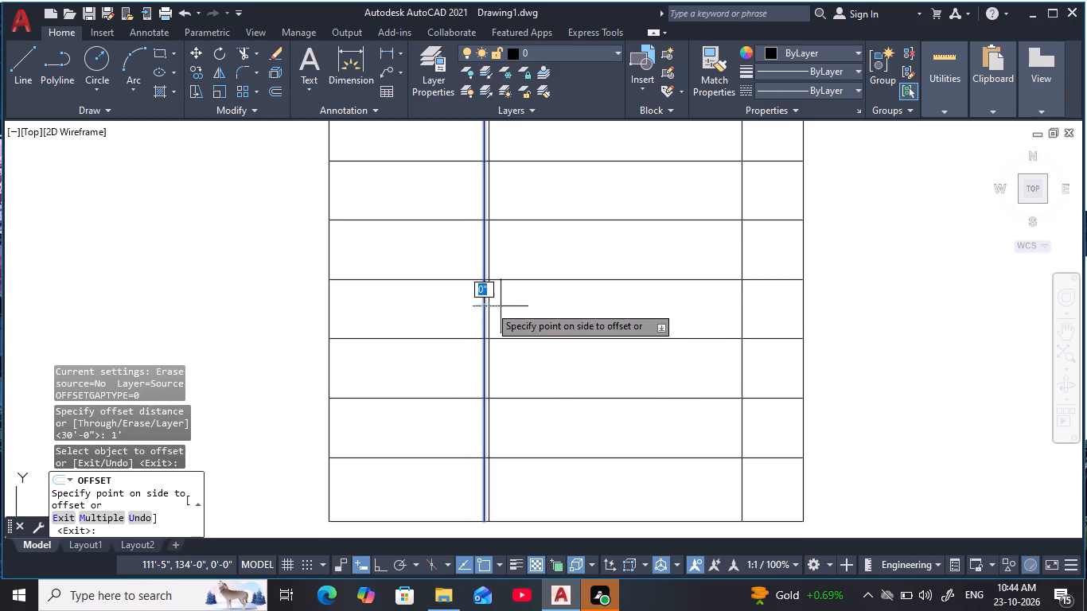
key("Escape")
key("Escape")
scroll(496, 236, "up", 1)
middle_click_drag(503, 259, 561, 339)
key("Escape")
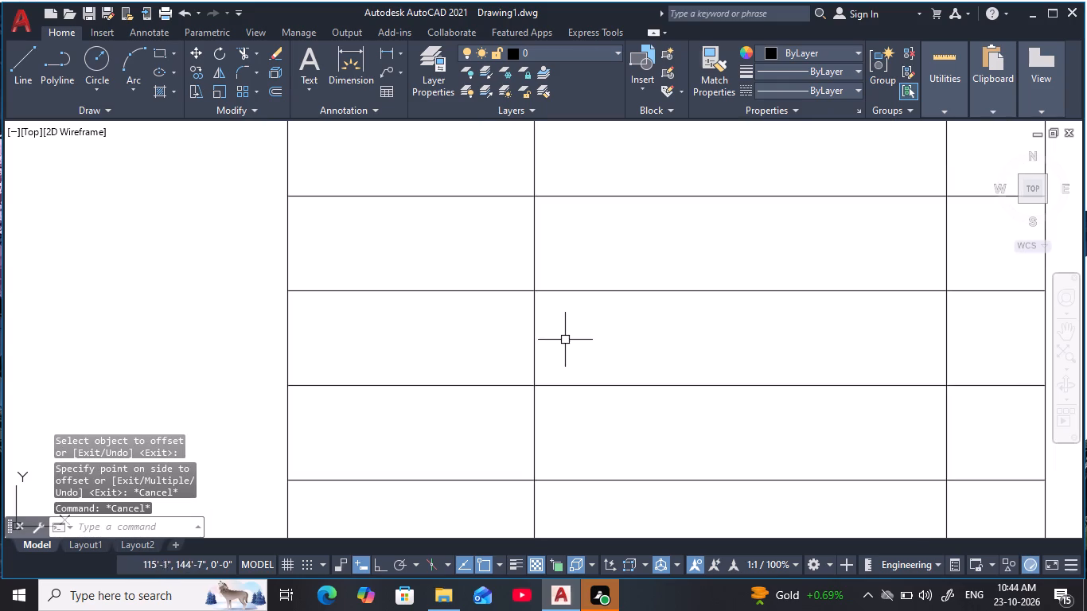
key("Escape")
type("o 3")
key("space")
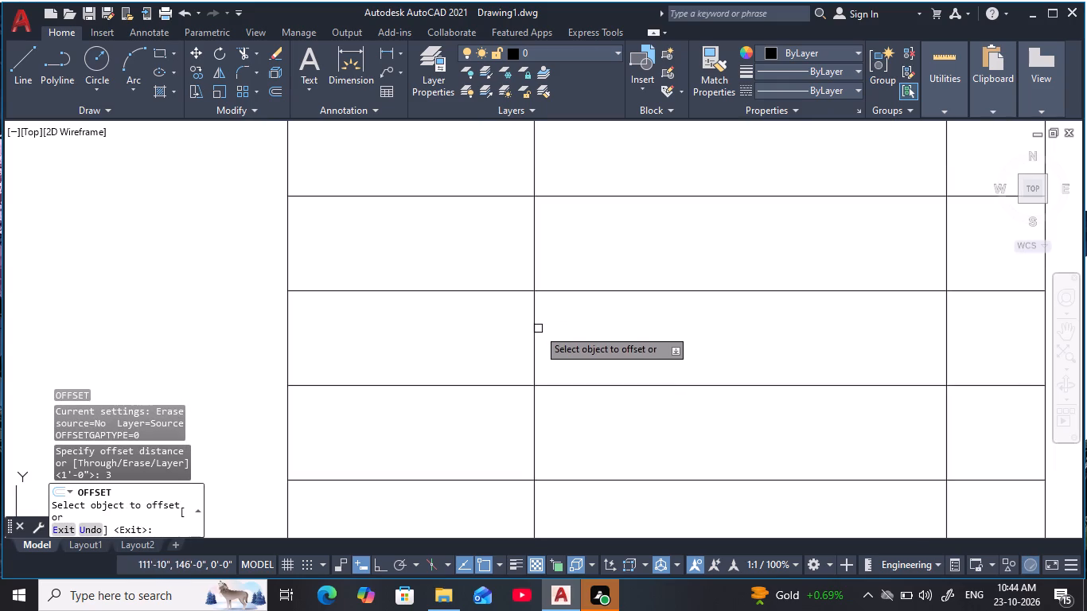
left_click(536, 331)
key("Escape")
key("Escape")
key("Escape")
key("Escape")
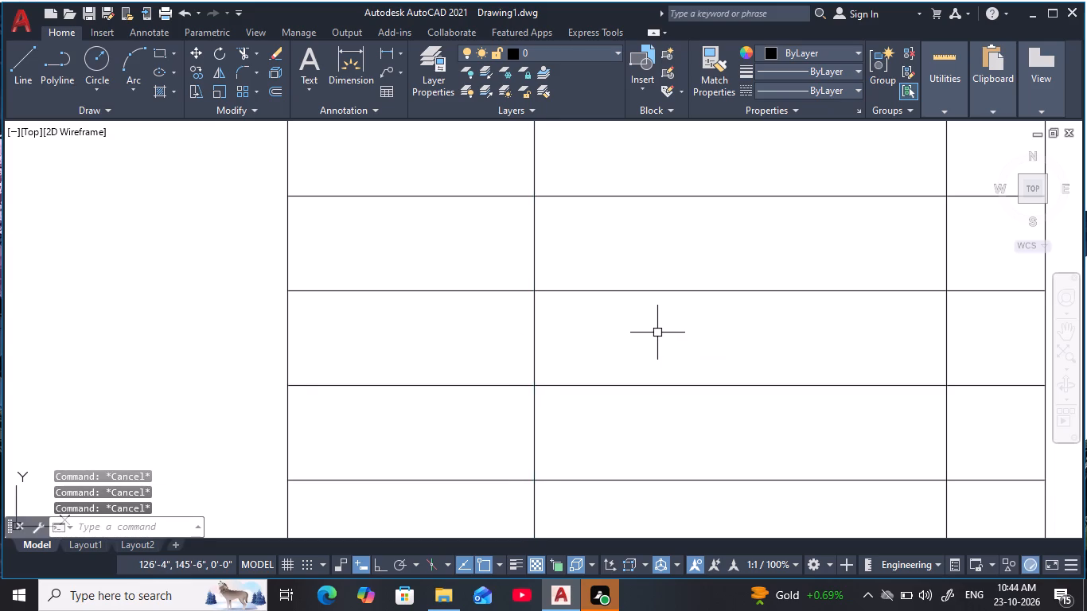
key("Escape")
Offset the second vertical line from the grid's left edge 2' to its right.
type("o")
key("space")
key("2")
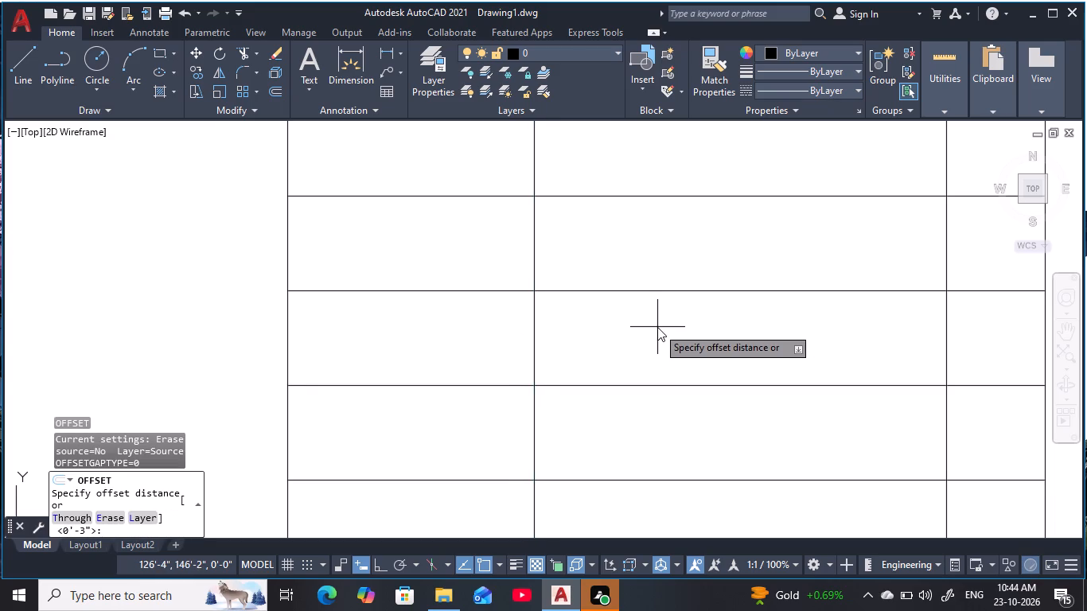
key("apostrophe")
key("space")
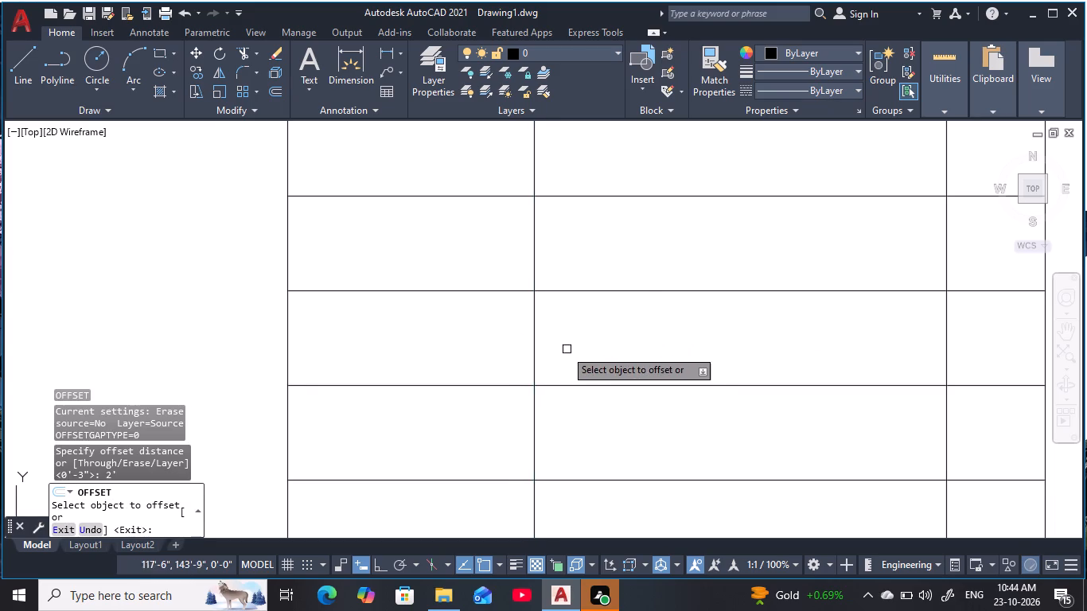
left_click(534, 348)
left_click(716, 346)
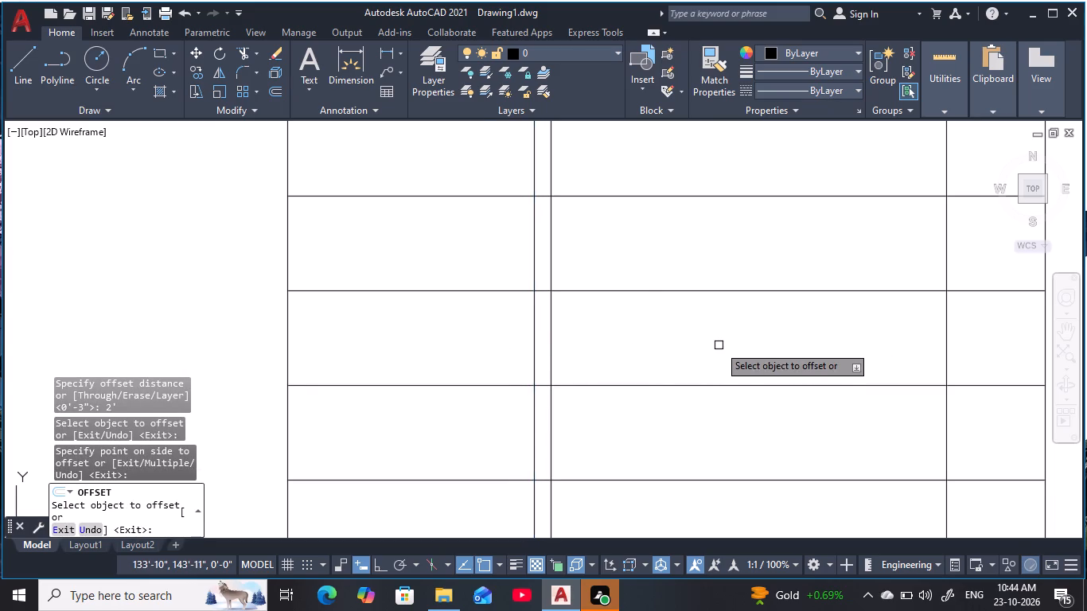
middle_click_drag(719, 345, 676, 383)
scroll(676, 383, "down", 2)
middle_click(680, 383)
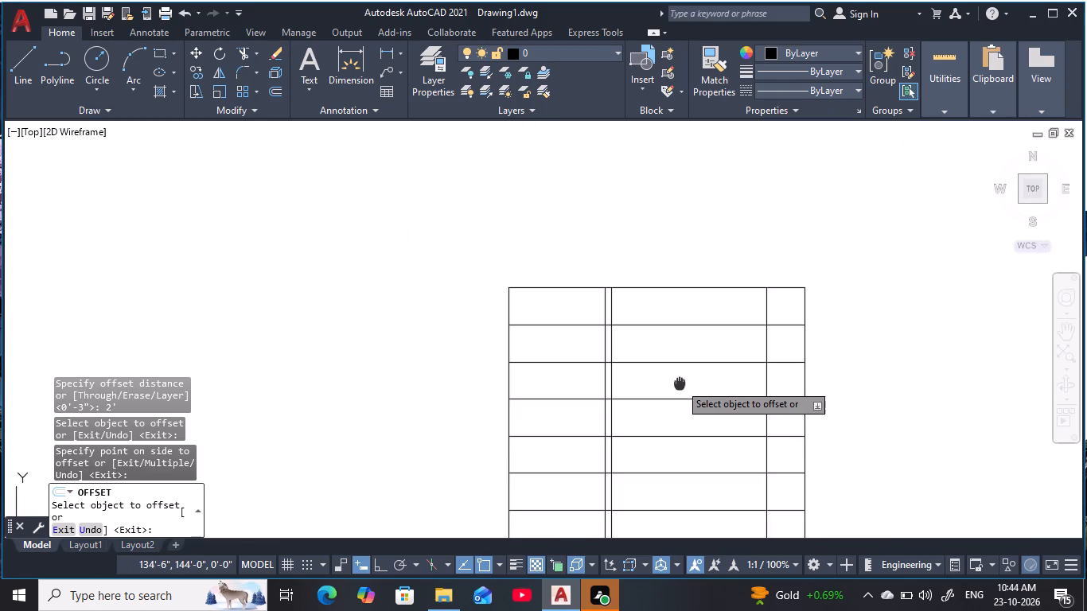
scroll(681, 383, "up", 2)
middle_click_drag(663, 337, 649, 356)
key("Escape")
key("Escape")
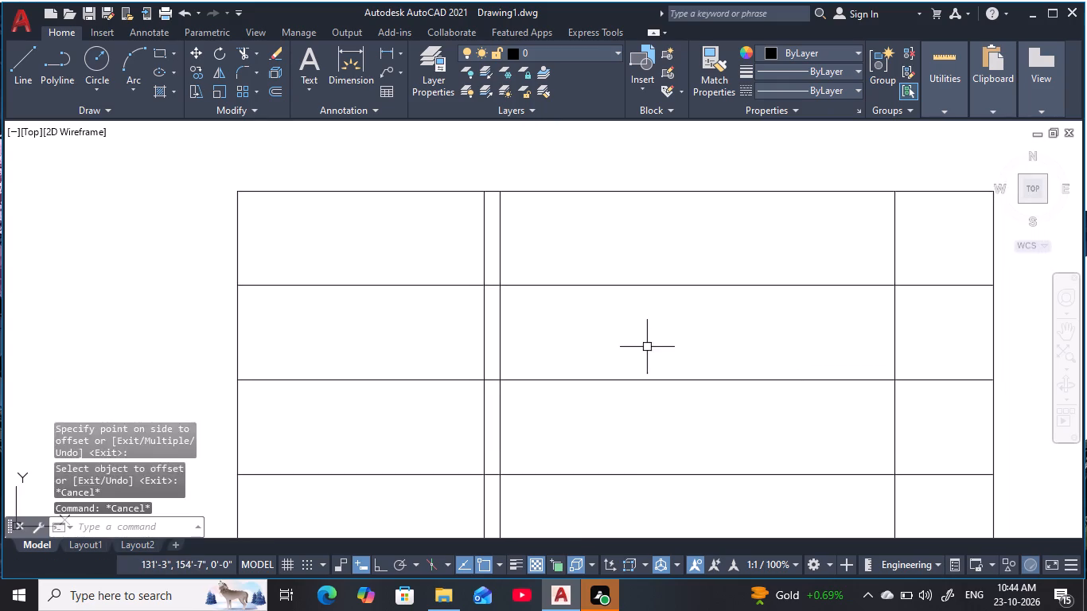
key("Escape")
key("Escape")
key("Escape")
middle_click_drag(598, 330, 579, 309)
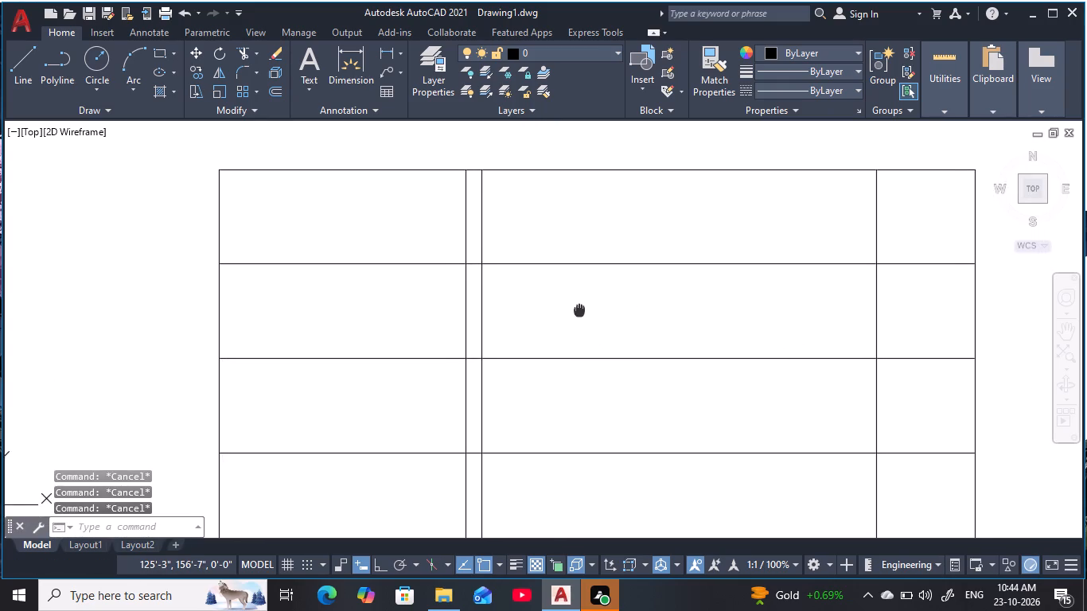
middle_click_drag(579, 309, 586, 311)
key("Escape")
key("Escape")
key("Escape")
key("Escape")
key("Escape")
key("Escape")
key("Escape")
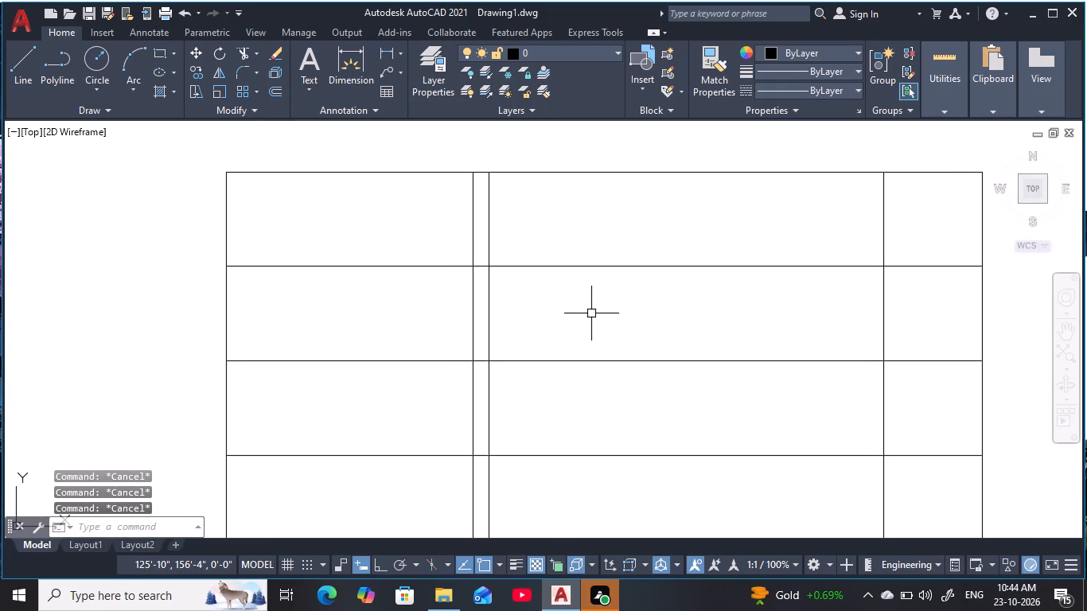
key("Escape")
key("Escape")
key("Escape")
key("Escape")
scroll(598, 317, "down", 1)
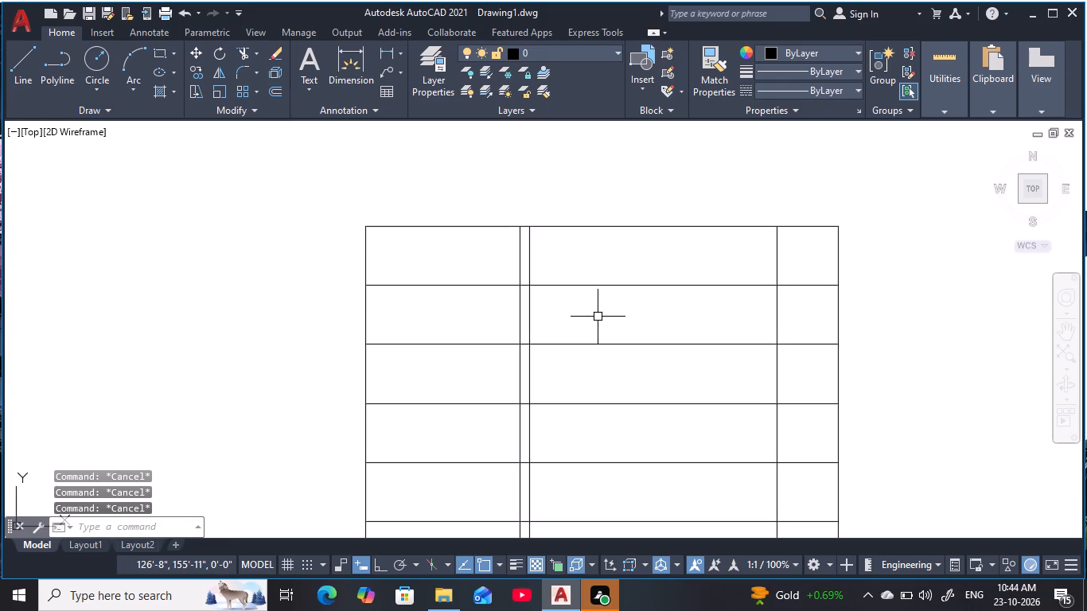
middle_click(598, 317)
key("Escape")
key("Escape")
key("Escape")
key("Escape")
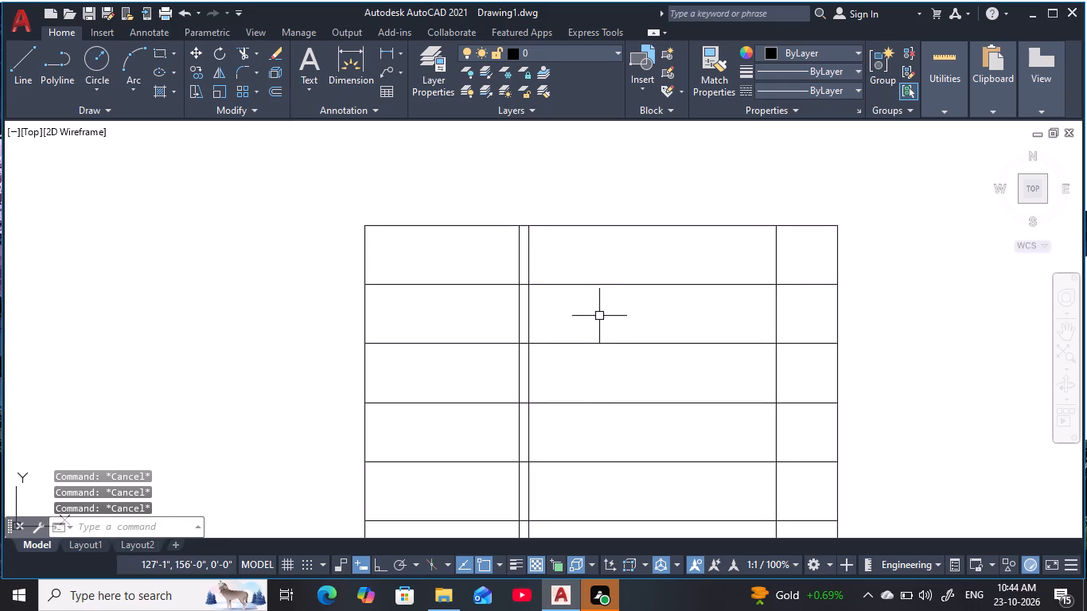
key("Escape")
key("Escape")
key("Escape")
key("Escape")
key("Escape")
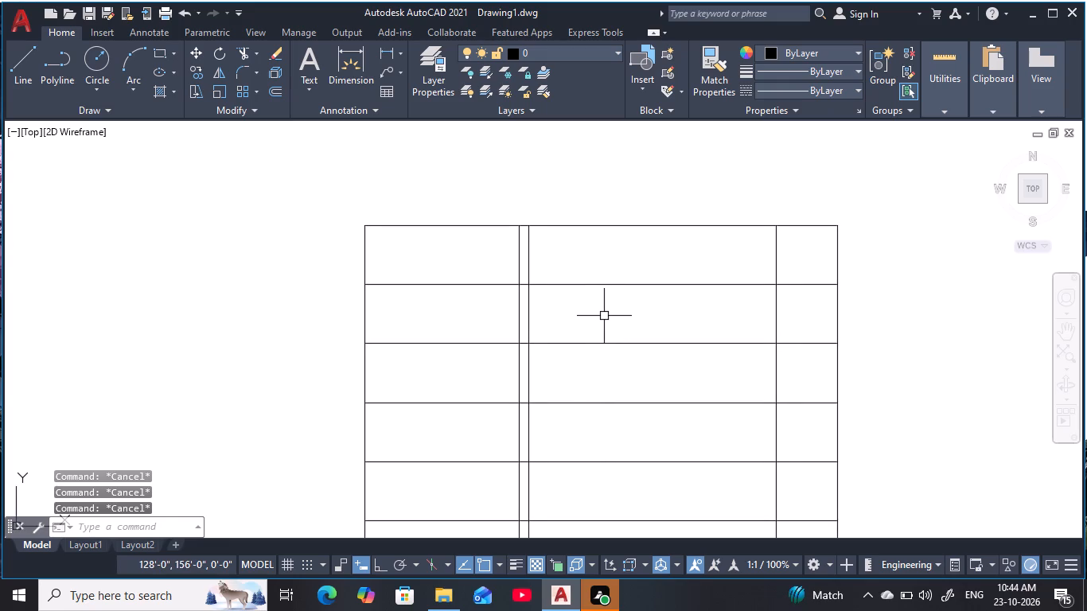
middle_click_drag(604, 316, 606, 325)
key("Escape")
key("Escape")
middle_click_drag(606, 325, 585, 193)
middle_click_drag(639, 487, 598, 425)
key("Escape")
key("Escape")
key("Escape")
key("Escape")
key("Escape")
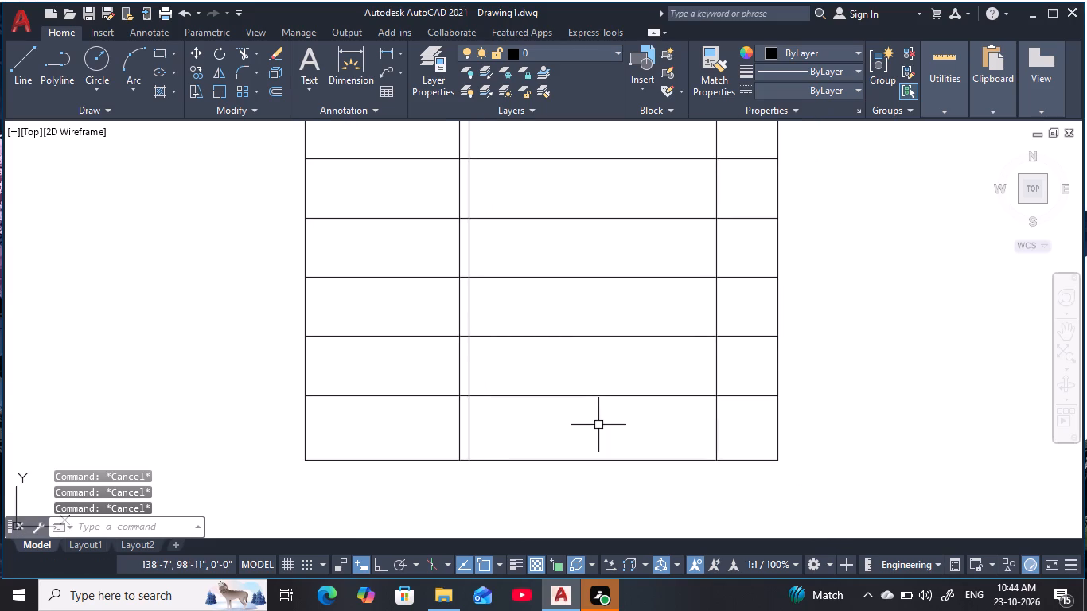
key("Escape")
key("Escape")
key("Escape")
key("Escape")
Offset the first horizontal line above the grid's bottom edge 3'6" upward.
type("o")
key("space")
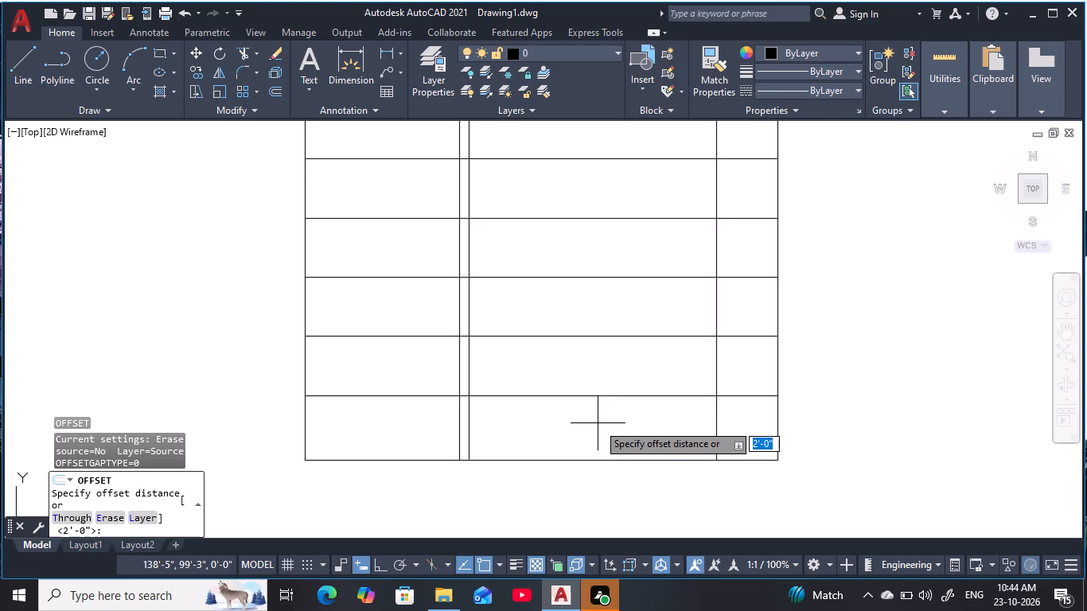
type("3'6")
key("space")
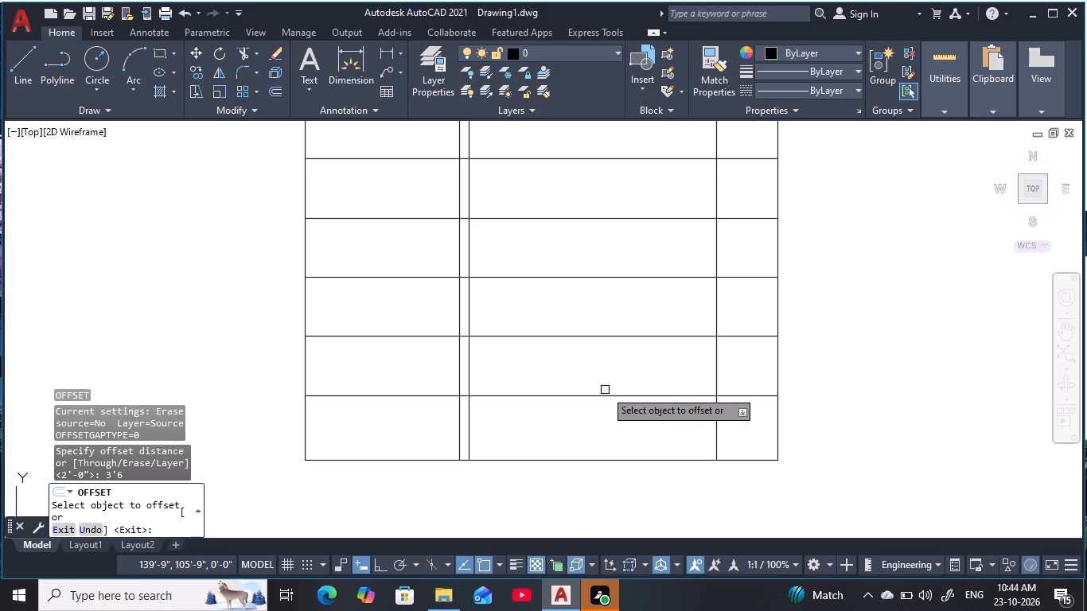
left_click(606, 394)
left_click(601, 356)
key("Escape")
key("Escape")
key("Escape")
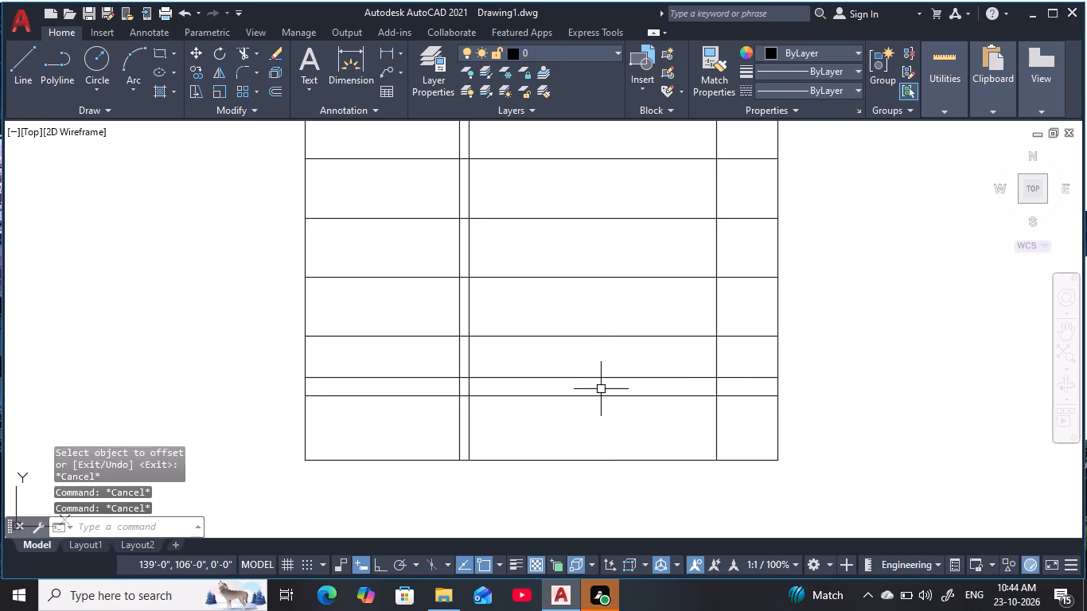
key("Escape")
key("Escape")
key("Escape")
key("Escape")
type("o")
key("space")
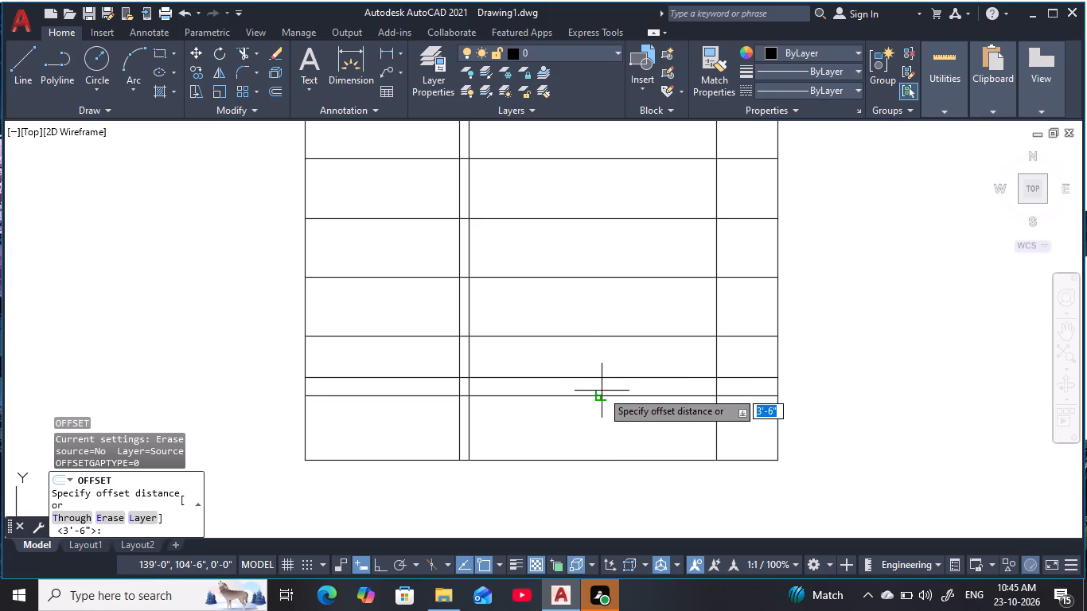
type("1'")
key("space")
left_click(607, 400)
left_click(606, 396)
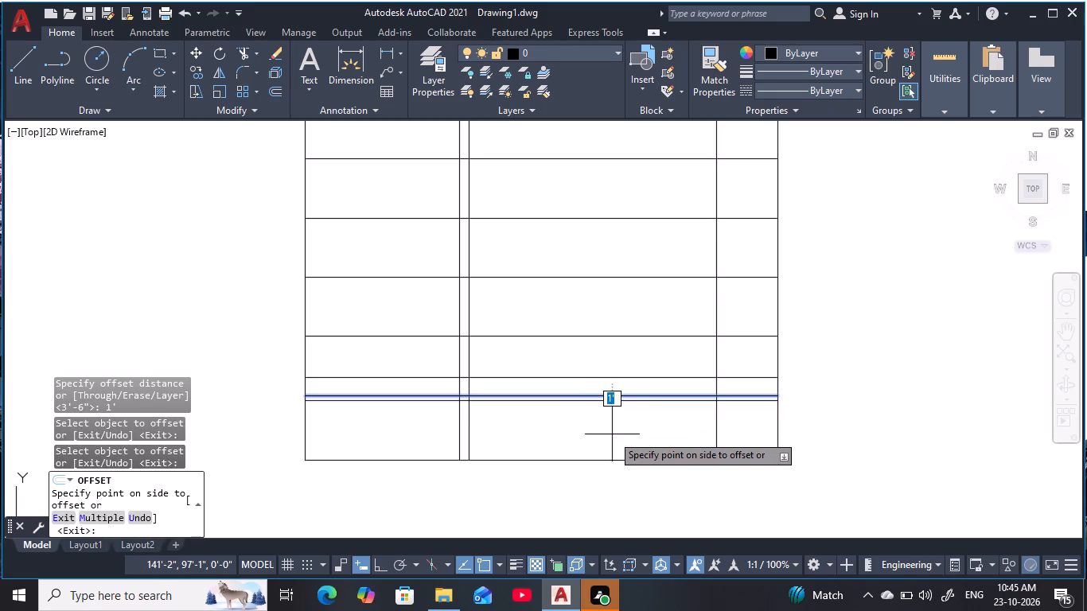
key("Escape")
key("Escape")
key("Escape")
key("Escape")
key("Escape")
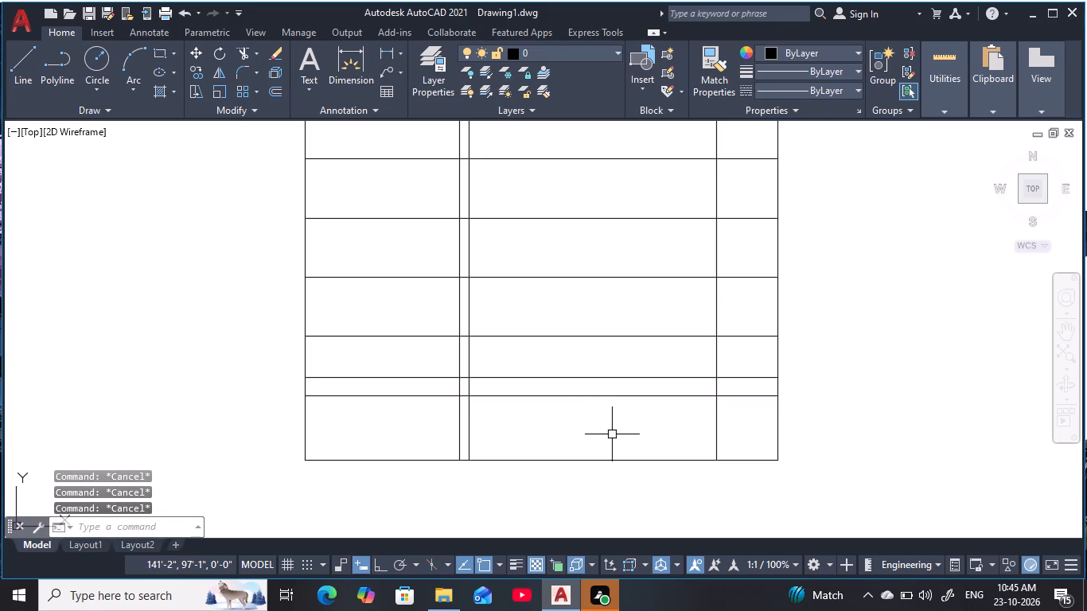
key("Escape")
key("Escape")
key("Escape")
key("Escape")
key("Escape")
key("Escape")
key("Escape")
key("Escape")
Offset the original horizontal line directly above the grid's bottom edge 1'6" downward.
type("o 1'")
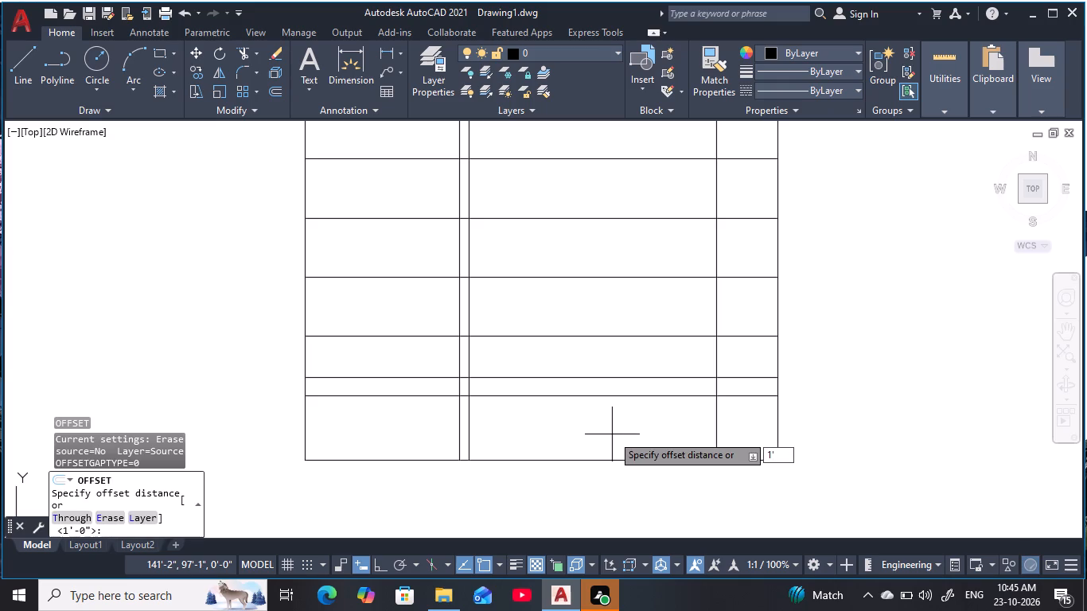
type("6")
key("space")
left_click(610, 395)
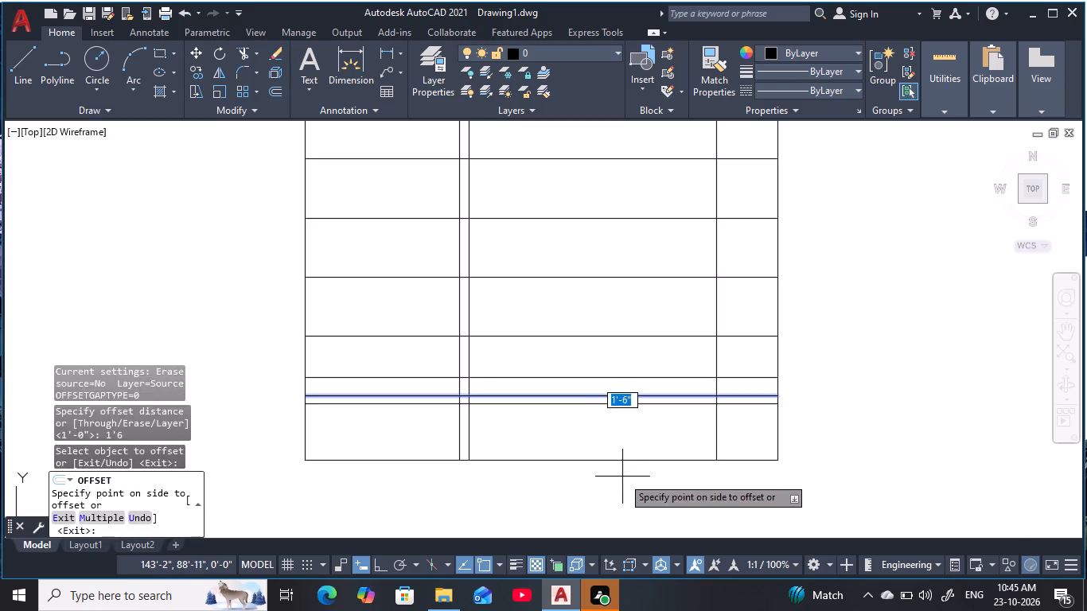
left_click(622, 477)
key("Escape")
key("Escape")
key("Escape")
key("Escape")
scroll(583, 394, "up", 1)
middle_click(583, 394)
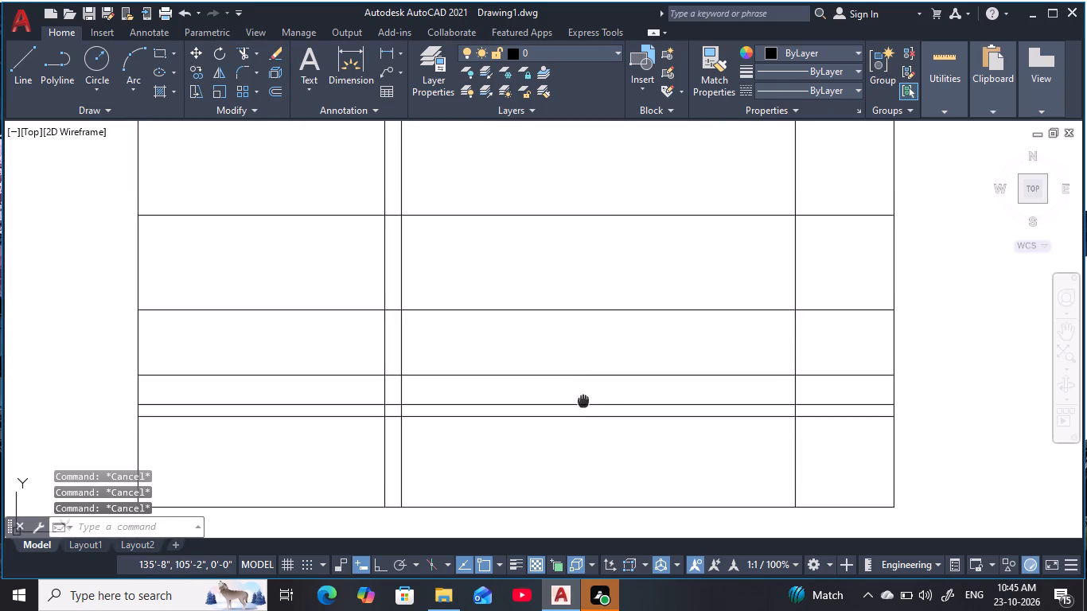
key("Escape")
key("Escape")
key("Escape")
key("Escape")
key("Escape")
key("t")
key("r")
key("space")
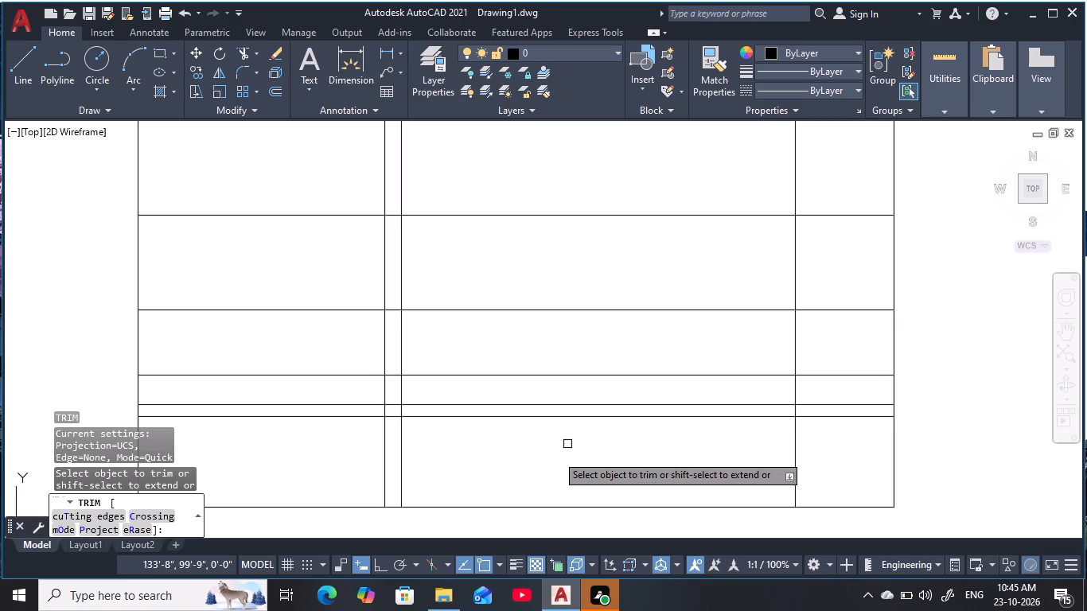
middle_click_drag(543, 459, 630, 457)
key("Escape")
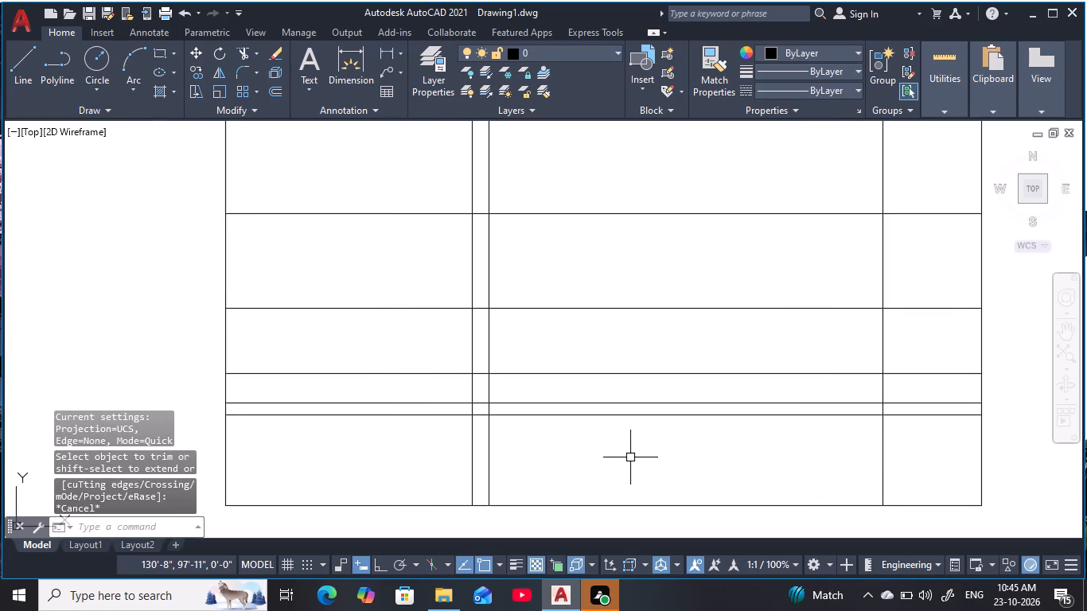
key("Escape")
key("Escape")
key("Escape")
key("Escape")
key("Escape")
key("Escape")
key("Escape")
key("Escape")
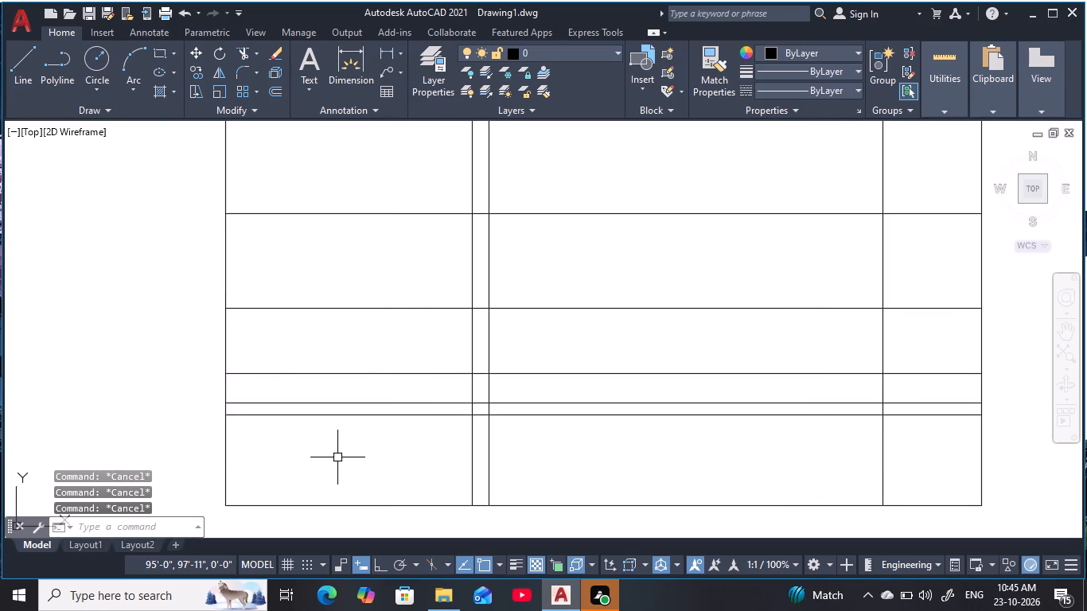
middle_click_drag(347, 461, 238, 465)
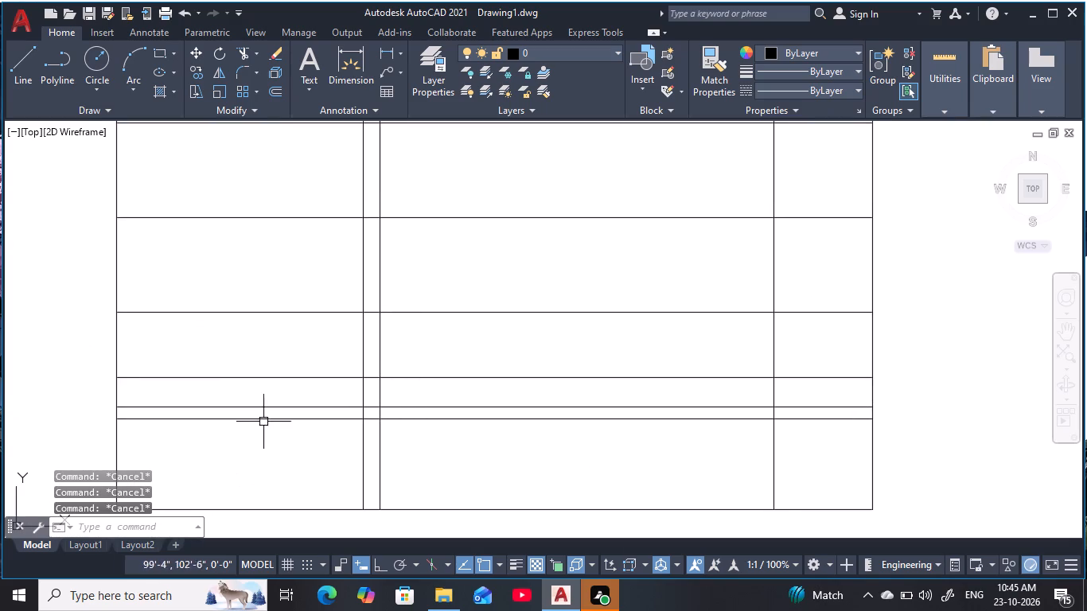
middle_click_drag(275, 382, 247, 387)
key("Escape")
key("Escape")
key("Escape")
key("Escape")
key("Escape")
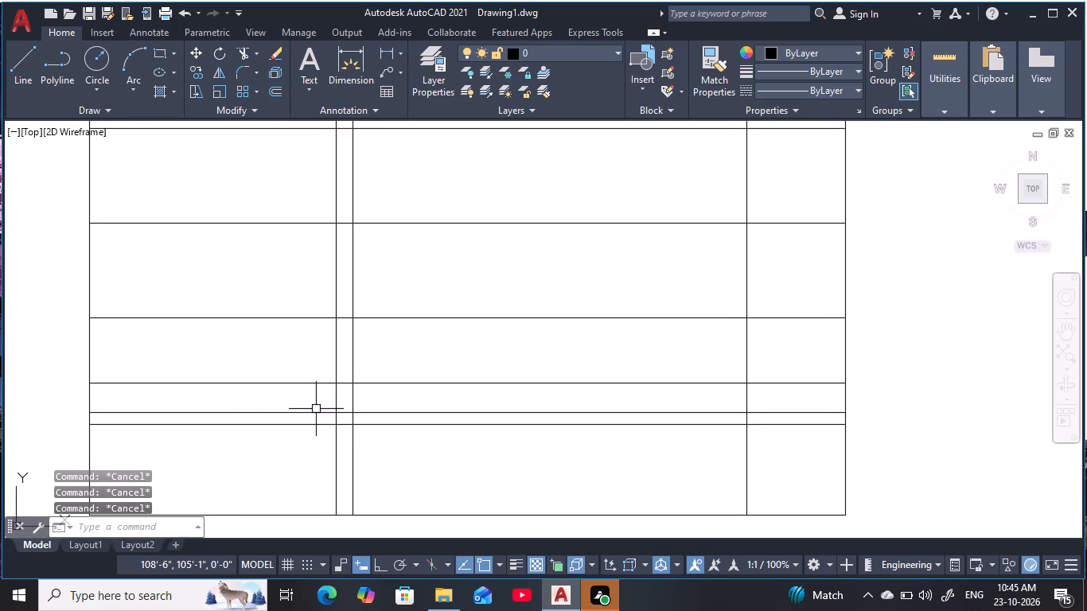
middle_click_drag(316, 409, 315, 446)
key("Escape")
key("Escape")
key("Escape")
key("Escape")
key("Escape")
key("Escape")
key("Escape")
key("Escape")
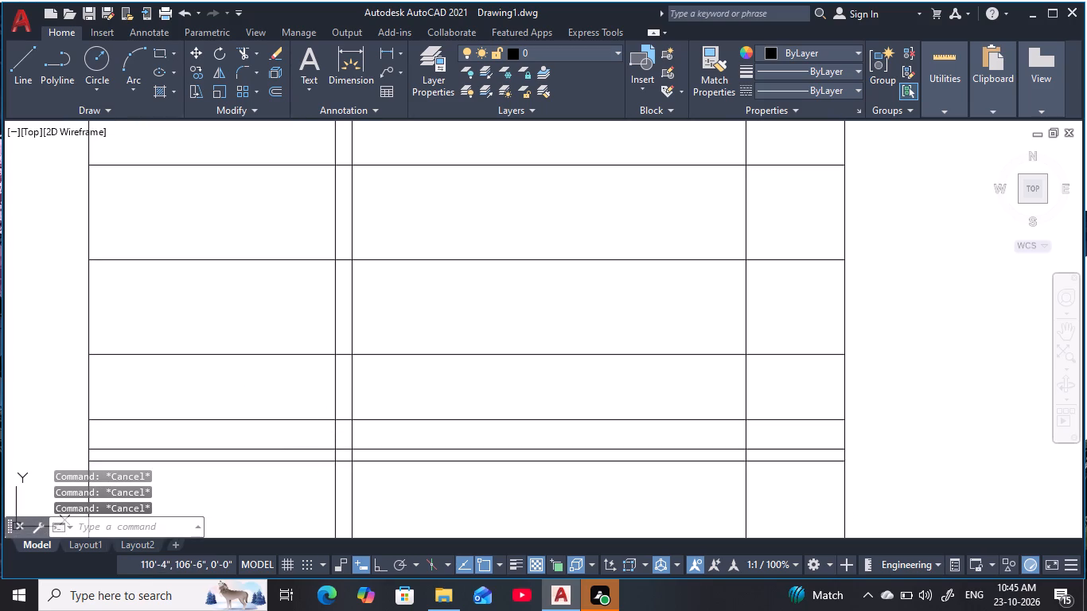
Trim the two closely spaced horizontal lines near the grid's bottom where they cross the rightmost column.
key("Escape")
key("Escape")
key("Escape")
key("Escape")
key("Escape")
middle_click_drag(633, 476, 609, 403)
key("Escape")
key("Escape")
key("Escape")
key("Escape")
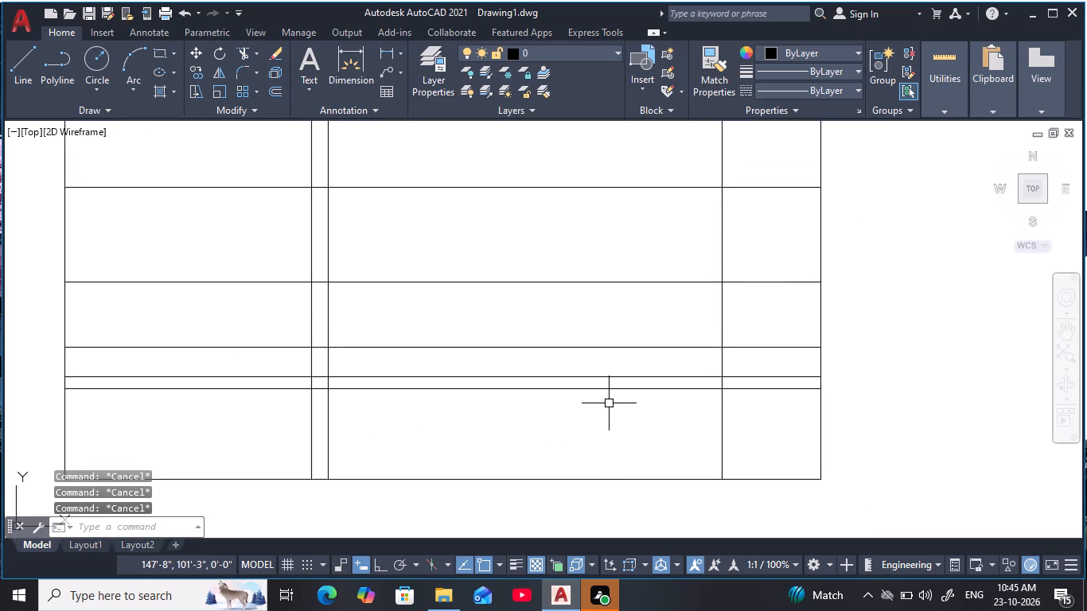
key("t")
key("r")
key("space")
left_click(769, 402)
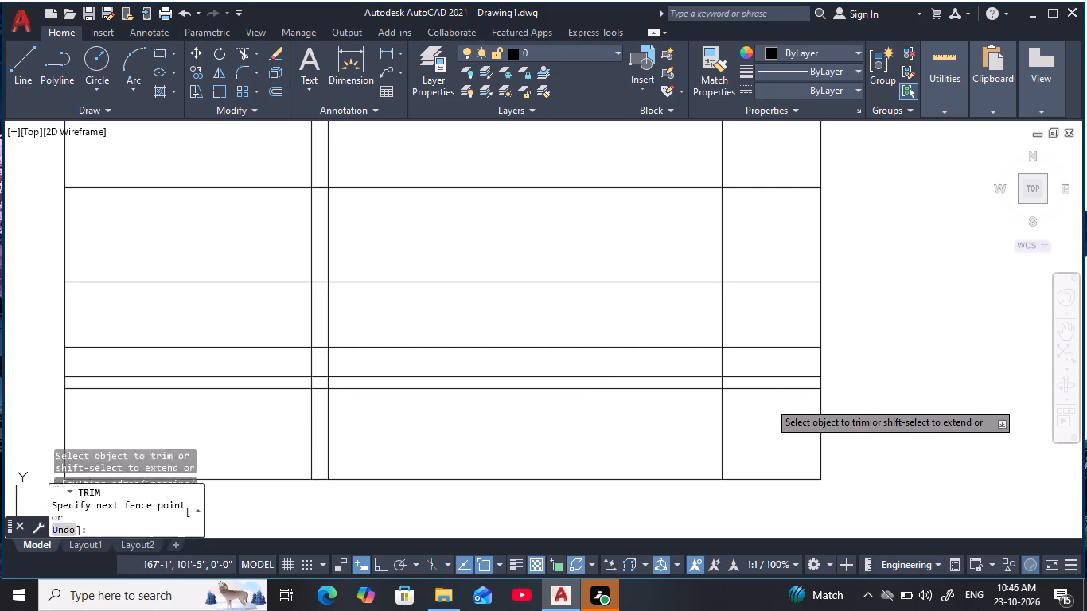
left_click(754, 360)
key("Escape")
key("Escape")
key("Escape")
key("Escape")
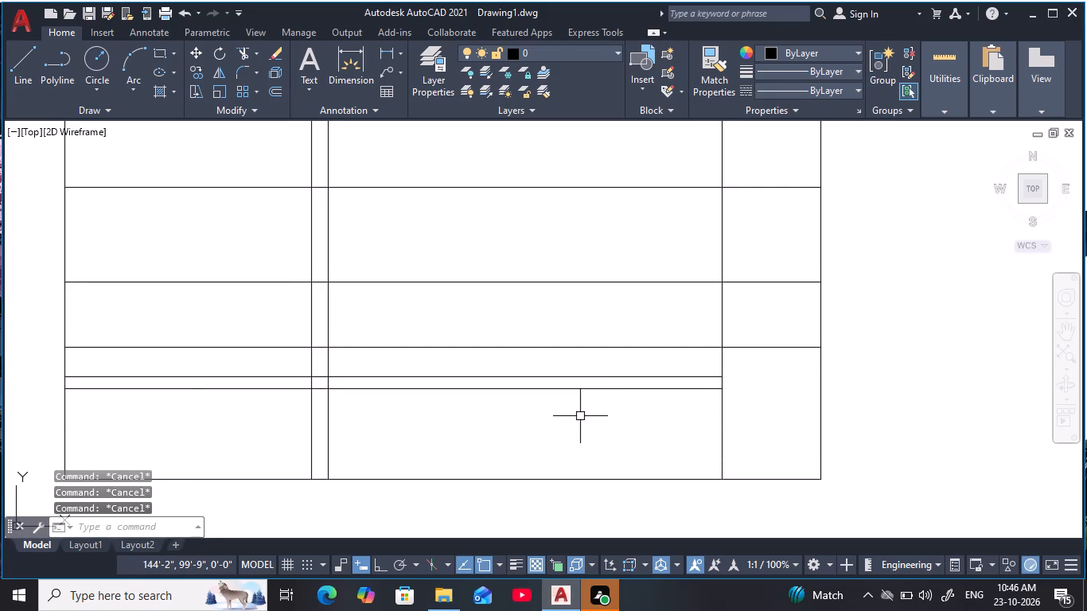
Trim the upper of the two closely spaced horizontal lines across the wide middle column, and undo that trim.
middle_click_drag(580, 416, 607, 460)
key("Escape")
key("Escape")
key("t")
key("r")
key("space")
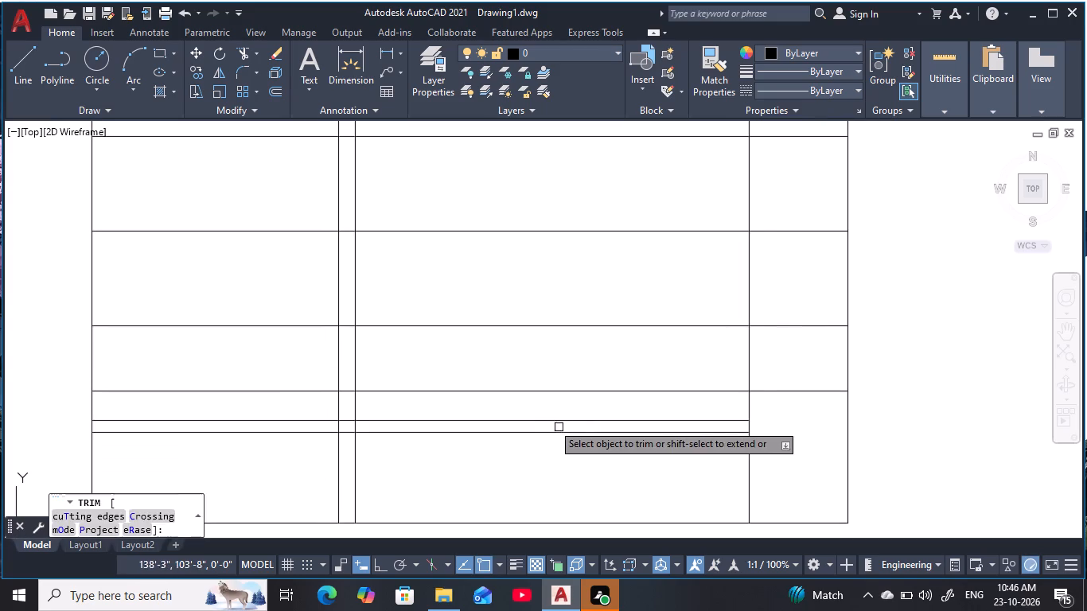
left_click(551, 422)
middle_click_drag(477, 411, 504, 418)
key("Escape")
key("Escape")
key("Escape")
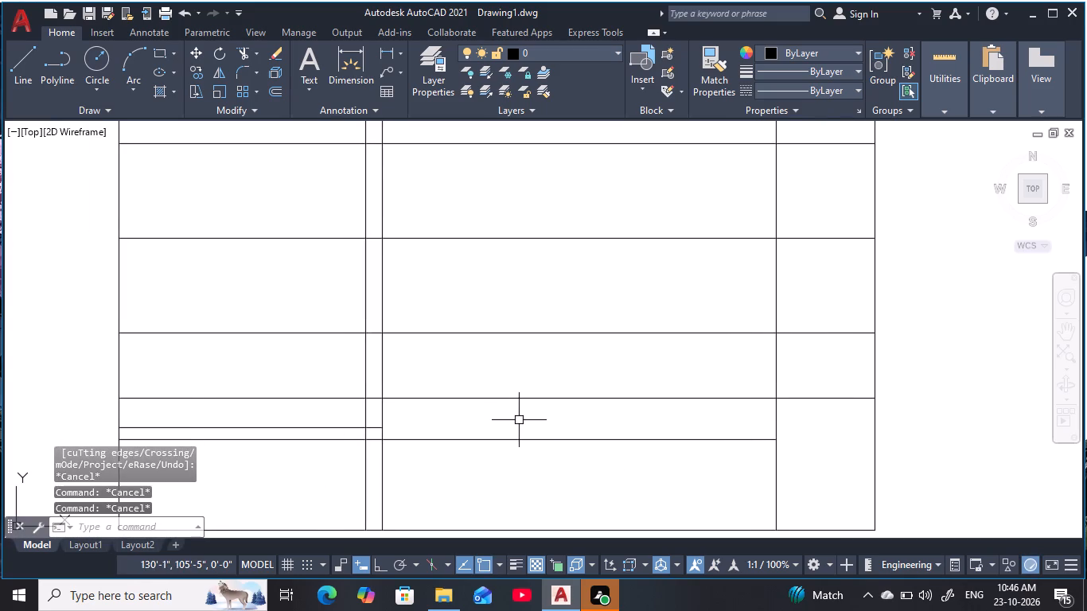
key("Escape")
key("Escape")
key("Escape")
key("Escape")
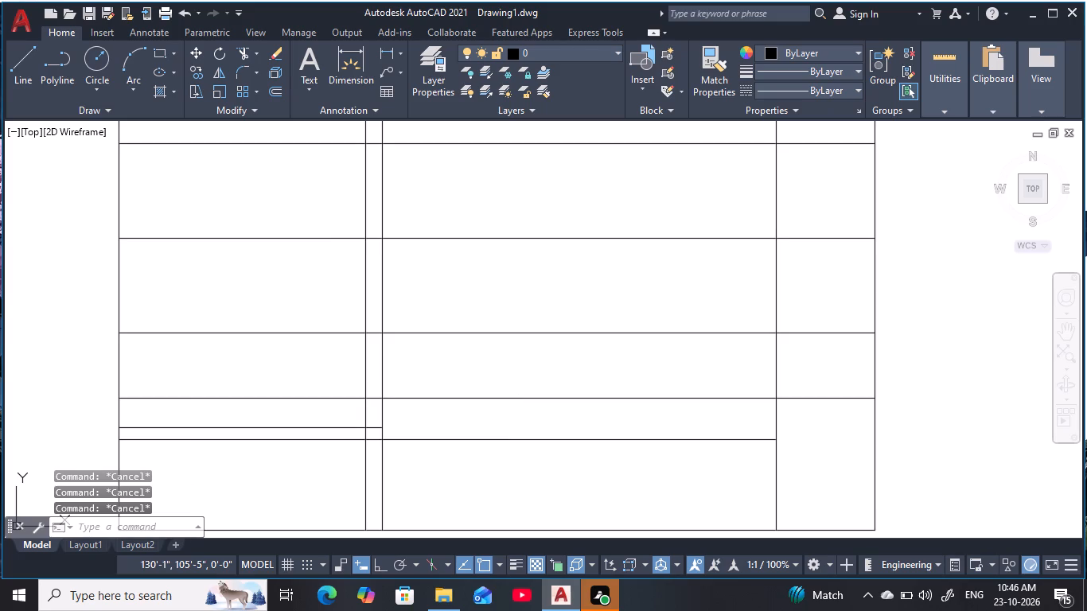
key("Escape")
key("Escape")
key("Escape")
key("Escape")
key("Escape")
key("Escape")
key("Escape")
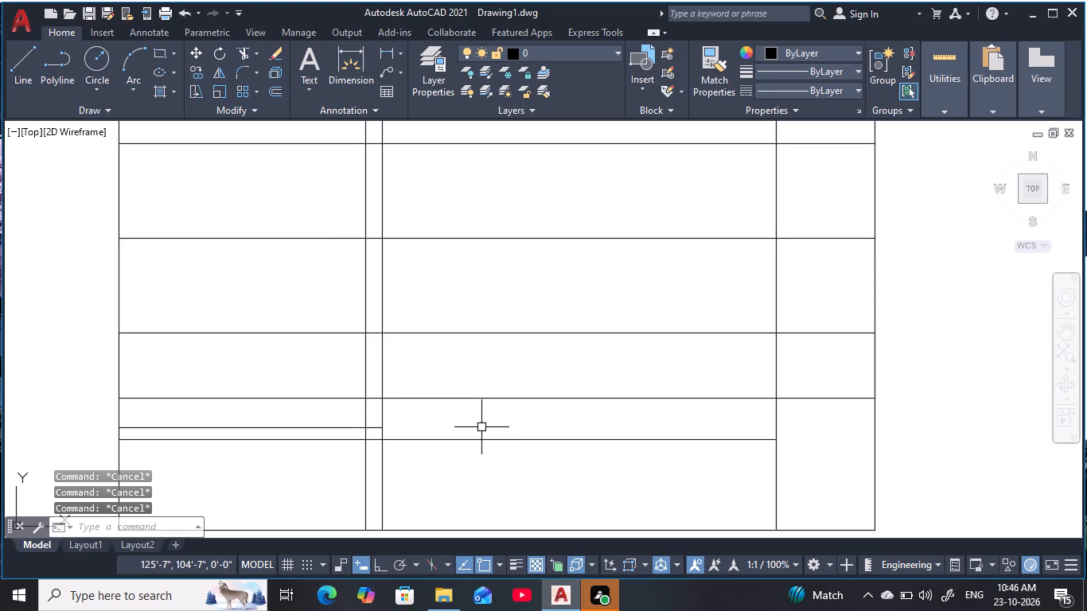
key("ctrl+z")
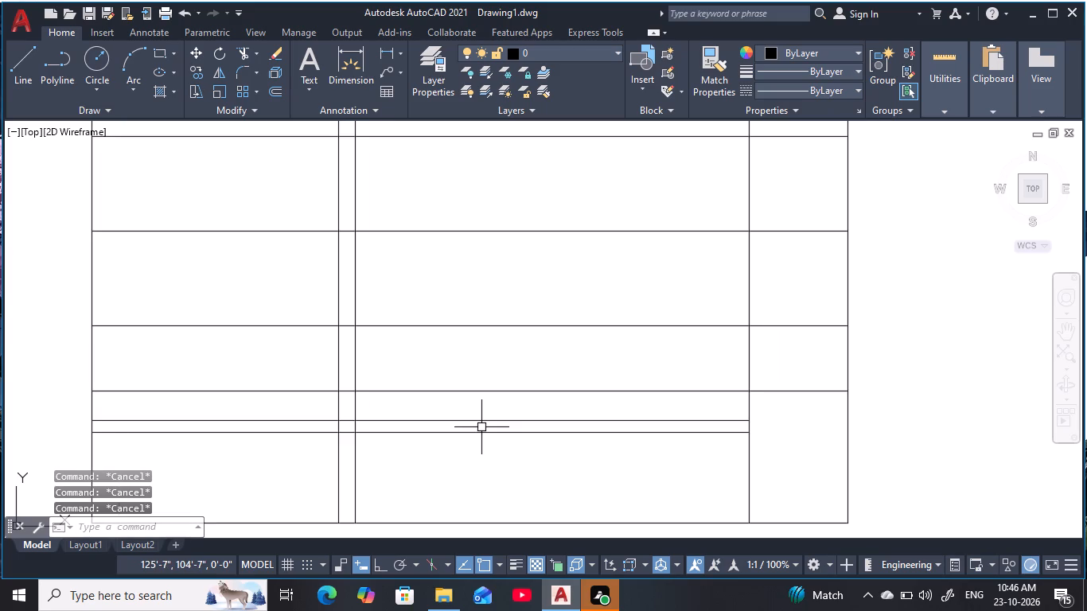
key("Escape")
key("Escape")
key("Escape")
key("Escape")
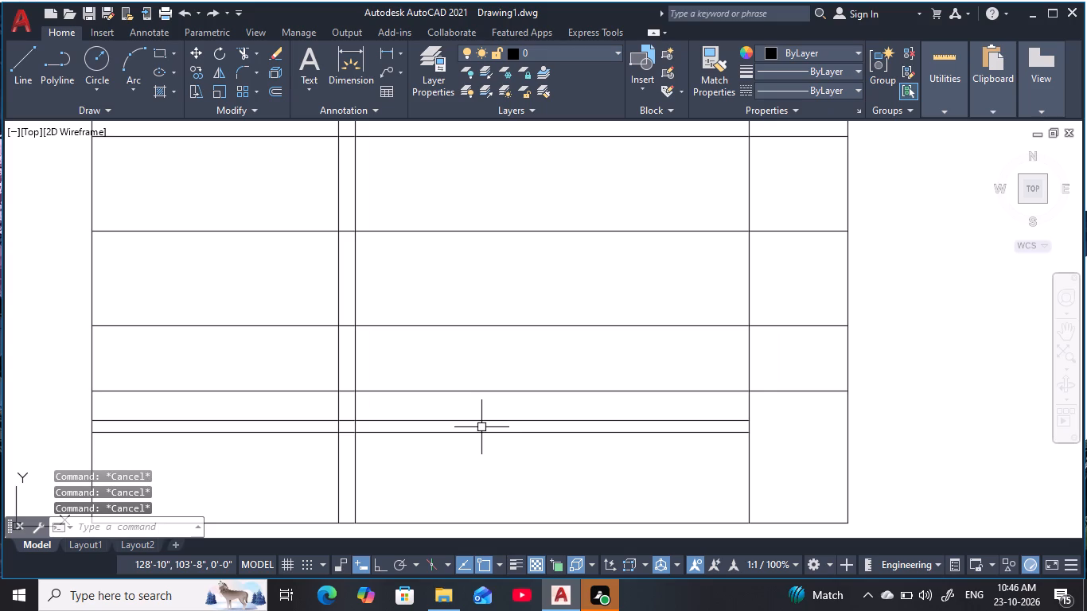
Check the gap between the two closely spaced horizontal lines with a linear dimension preview, without placing the dimension.
key("d")
type("li")
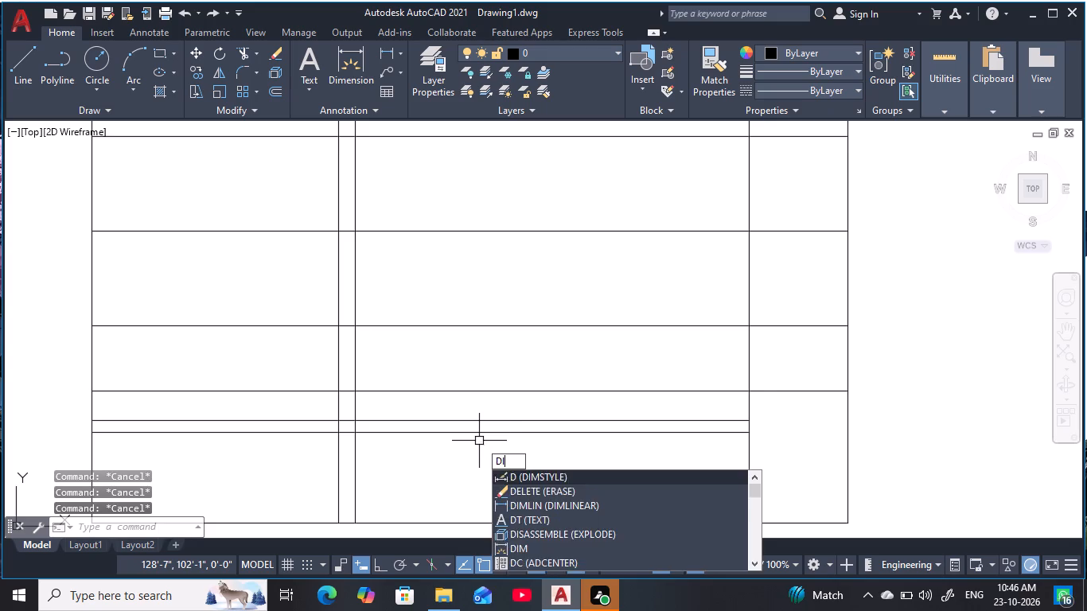
key("space")
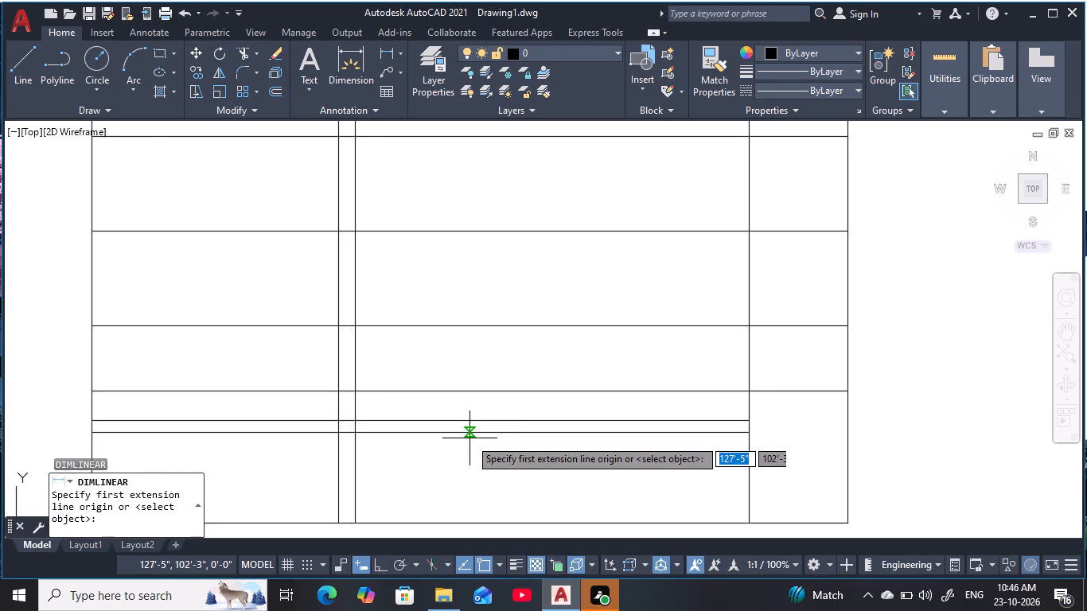
left_click(477, 423)
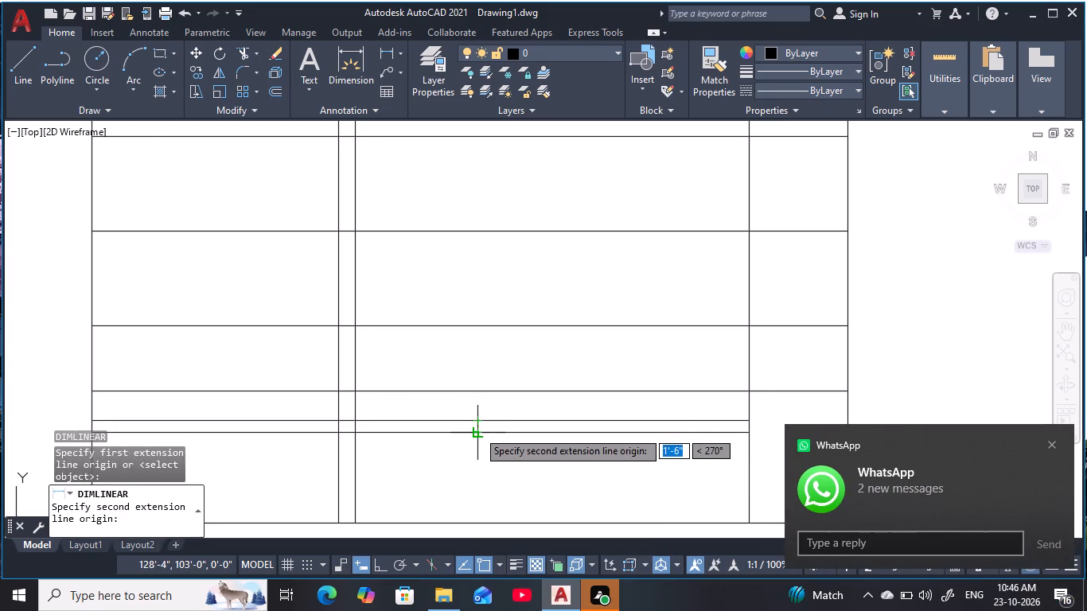
left_click(478, 431)
scroll(531, 434, "up", 4)
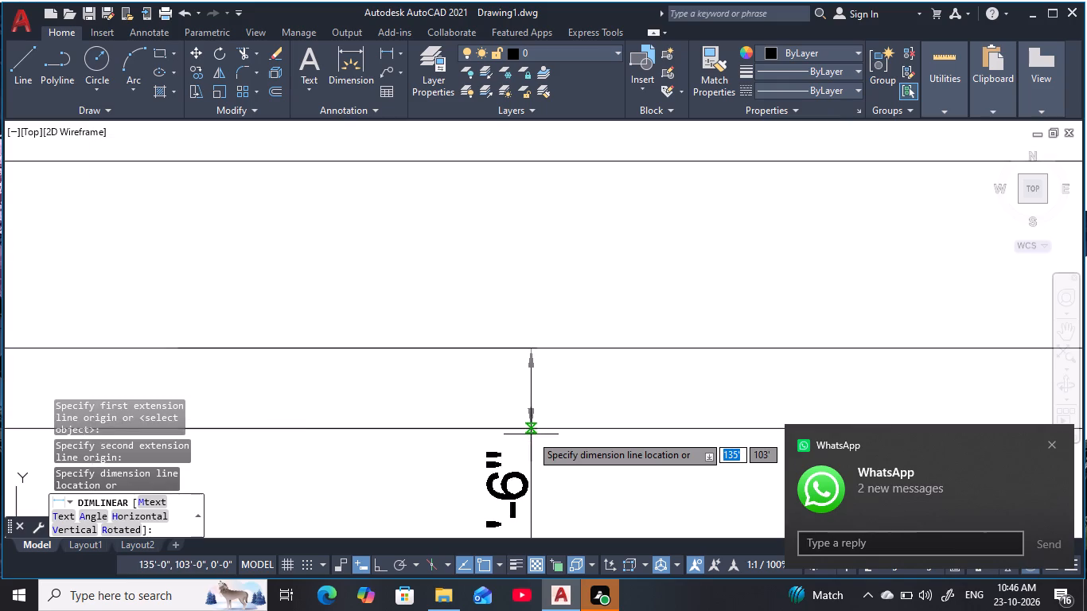
scroll(531, 434, "down", 5)
key("Escape")
key("Escape")
key("Escape")
key("Escape")
key("Escape")
key("Escape")
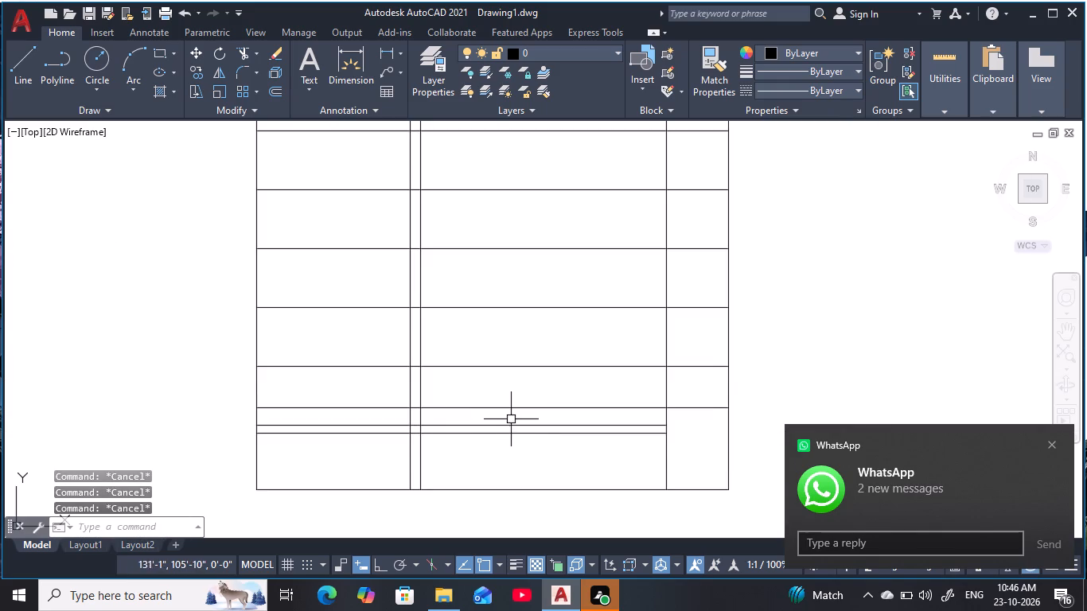
Offset the upper of the two closely spaced horizontal lines 1'6" upward.
key("o")
key("space")
key("1")
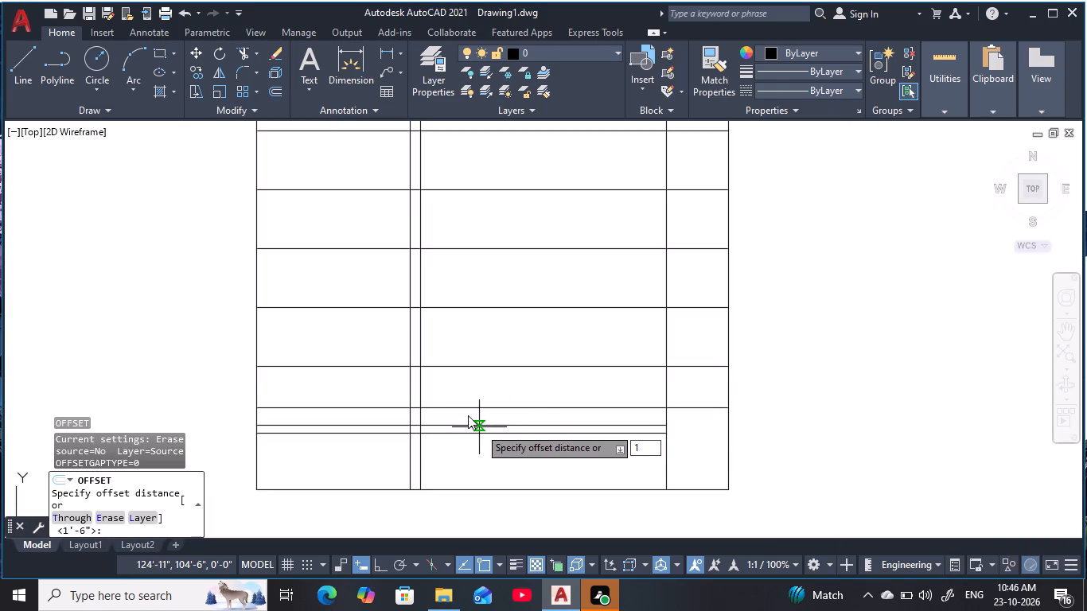
key("apostrophe")
type("6")
key("space")
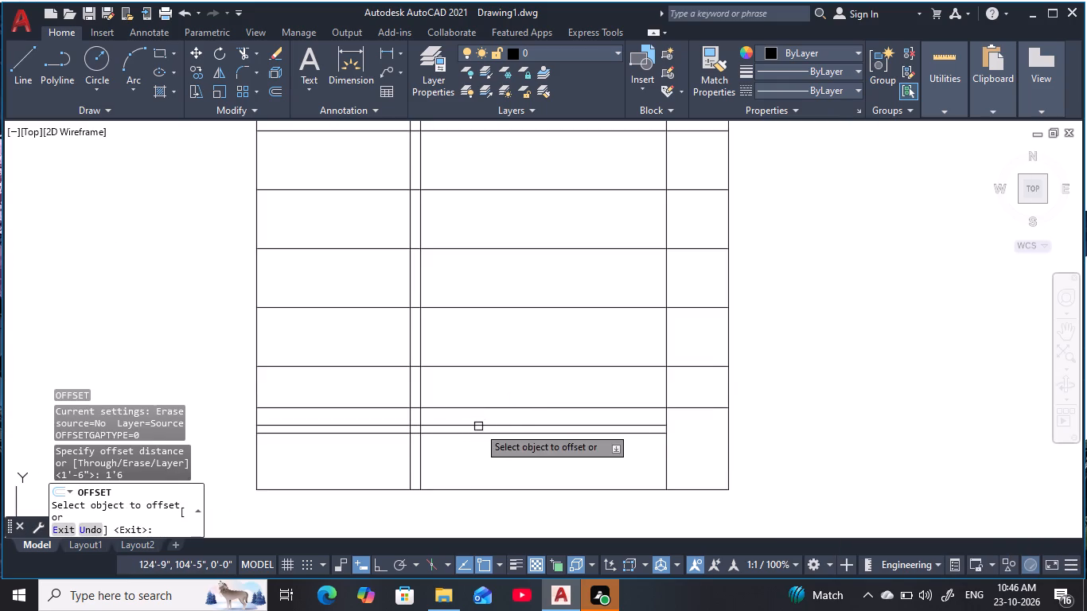
left_click(478, 426)
left_click(497, 377)
key("Escape")
key("Escape")
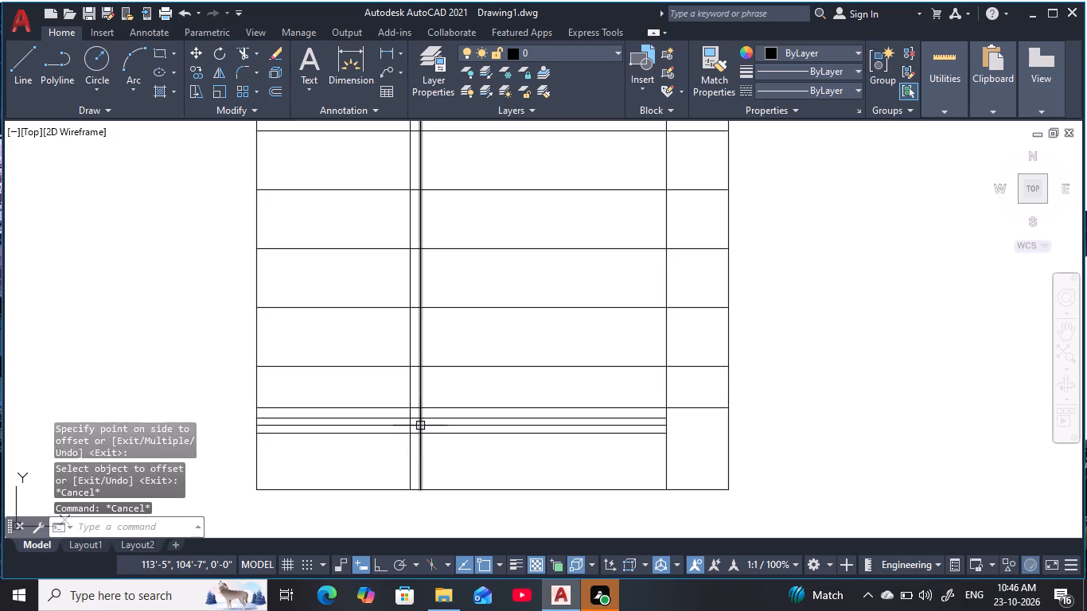
key("Escape")
key("Escape")
key("Escape")
key("Escape")
key("Escape")
key("Escape")
key("Escape")
key("Escape")
key("Escape")
key("Escape")
key("Escape")
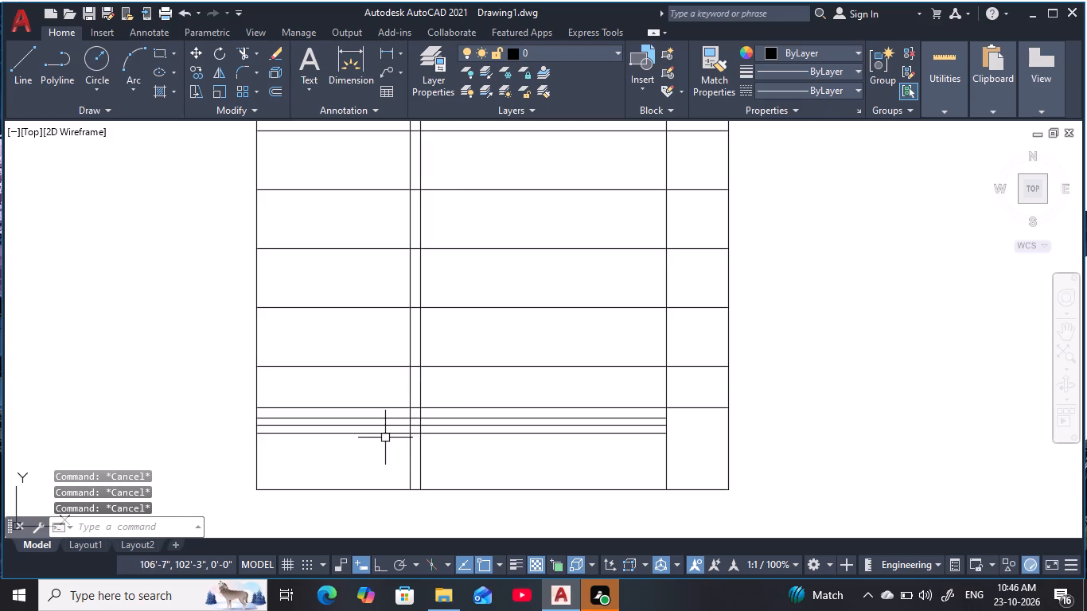
key("Escape")
Trim the pair of inner vertical lines 2' apart where they cross the three narrow horizontal strips near the grid's bottom.
type("tr")
key("space")
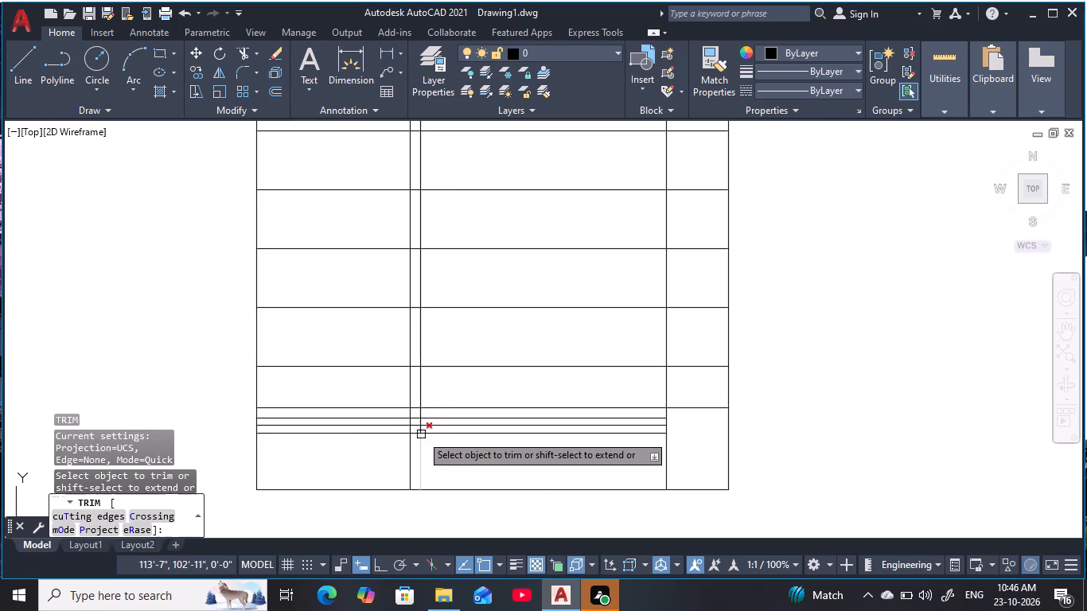
scroll(413, 423, "up", 3)
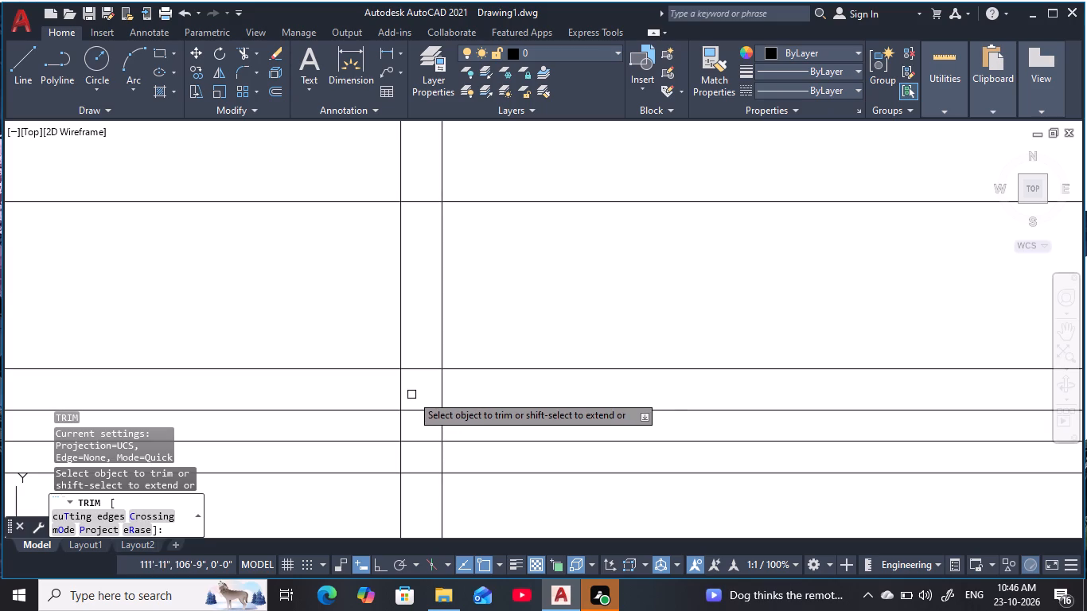
left_click(375, 389)
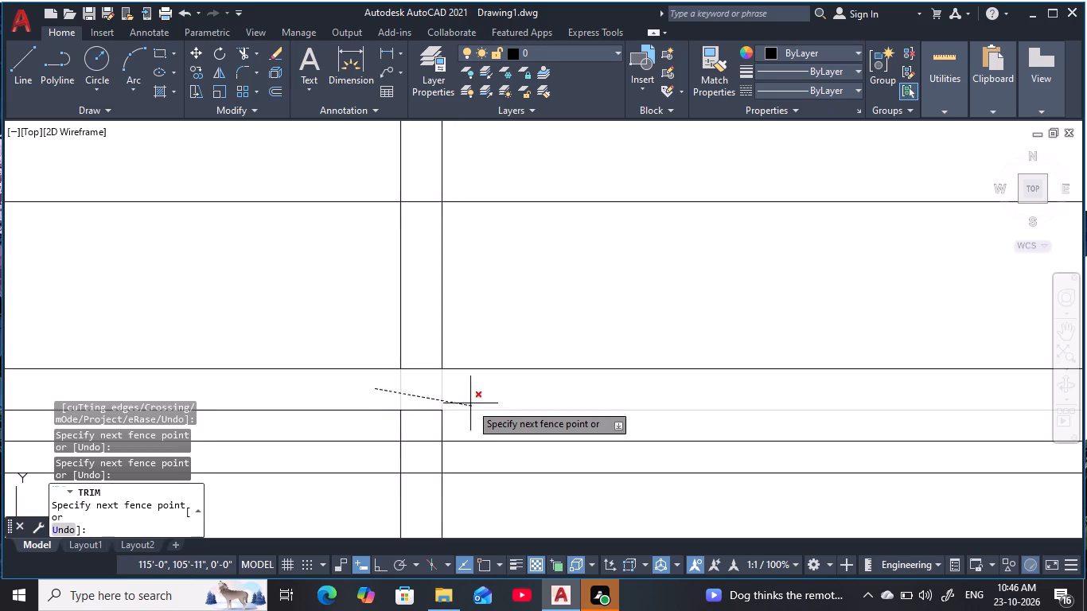
left_click(478, 389)
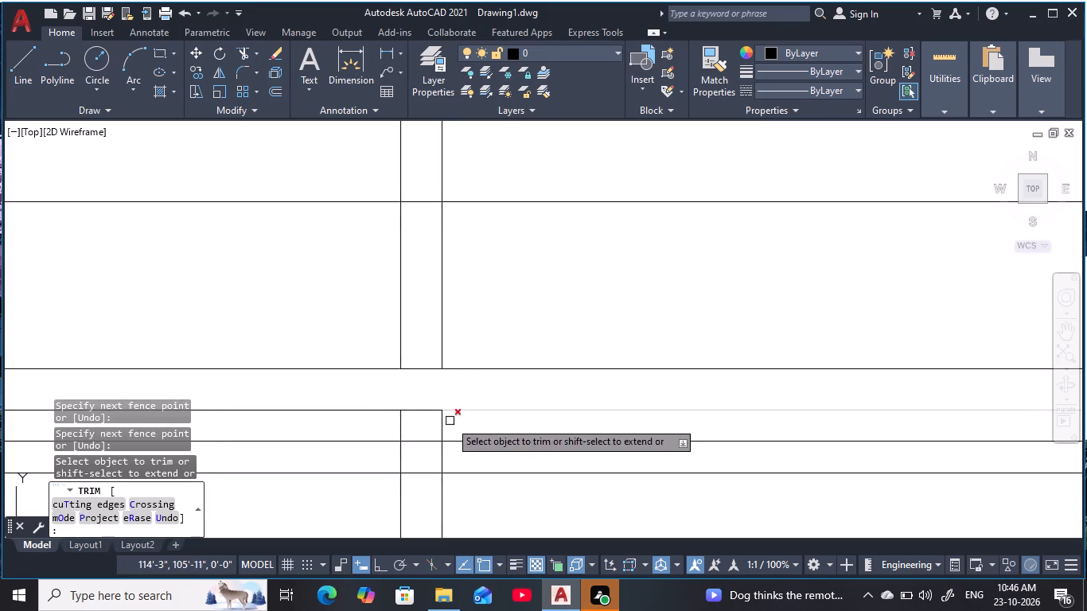
left_click(386, 458)
left_click(457, 461)
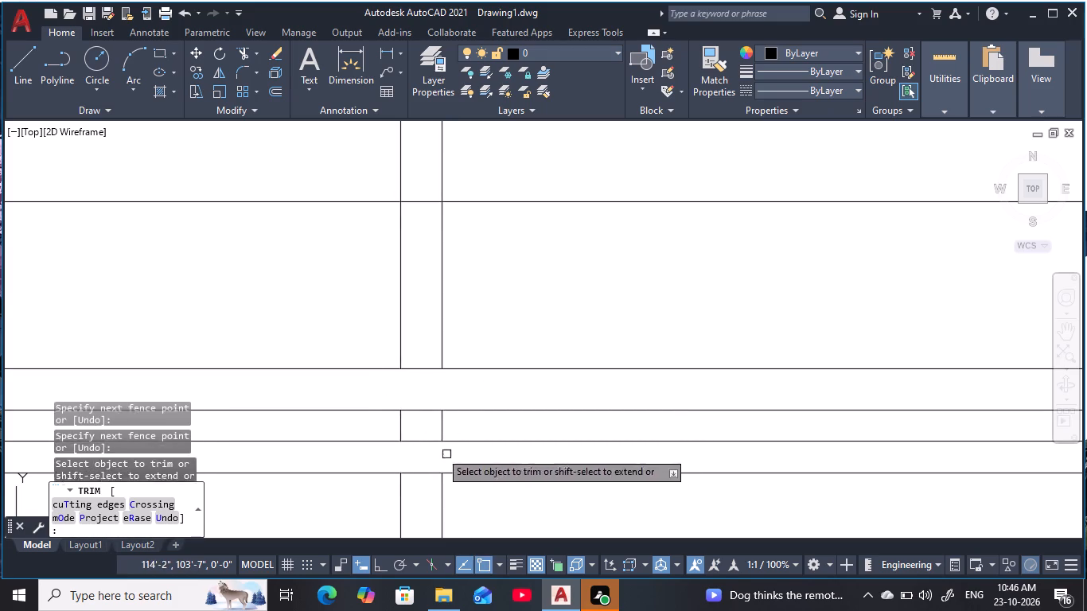
left_click(376, 429)
left_click(475, 433)
scroll(411, 400, "down", 3)
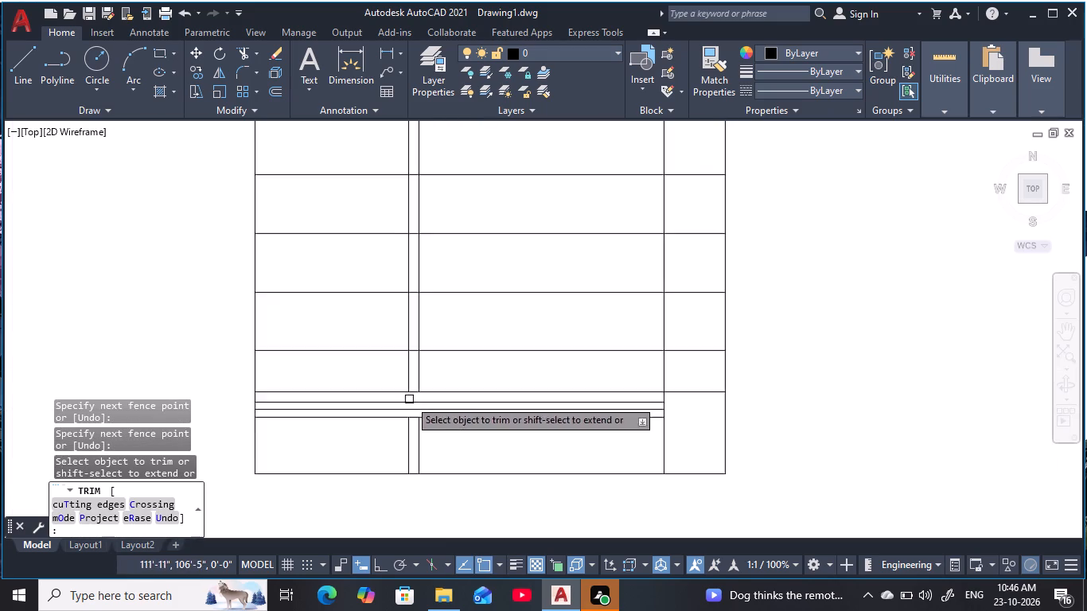
middle_click_drag(420, 403, 480, 415)
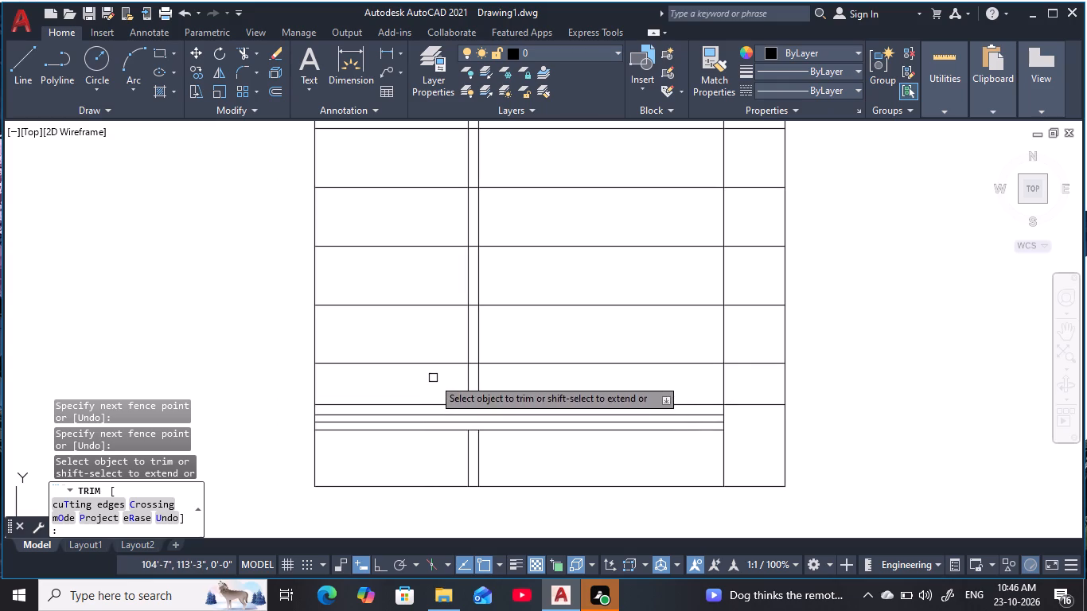
key("Escape")
key("Escape")
key("Escape")
key("Escape")
scroll(533, 396, "up", 1)
key("Escape")
key("Escape")
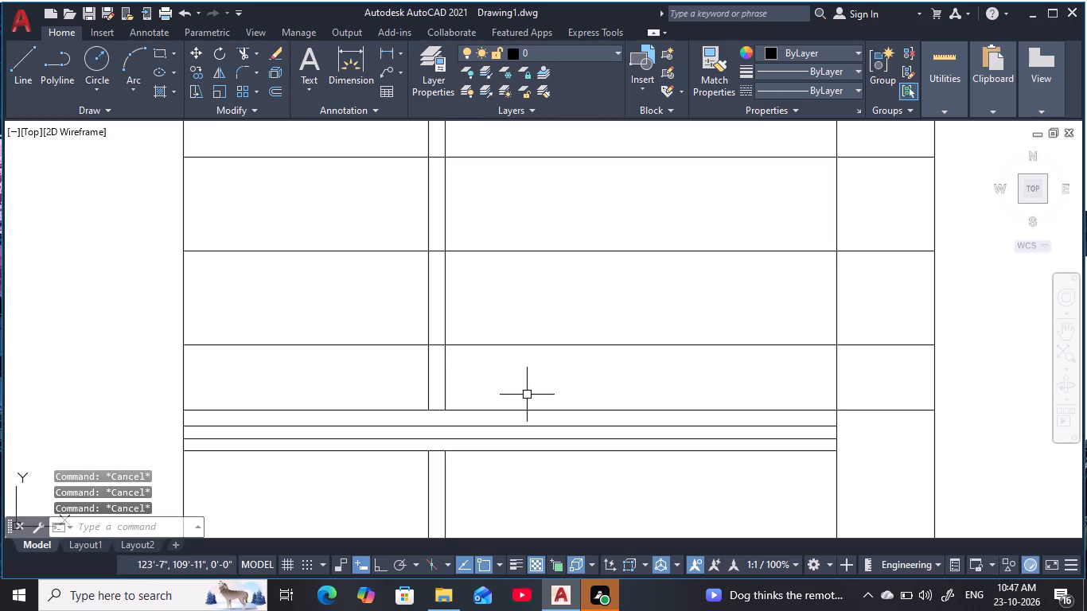
key("Escape")
key("Escape")
key("Escape")
key("Escape")
key("Escape")
key("Escape")
key("Escape")
key("Escape")
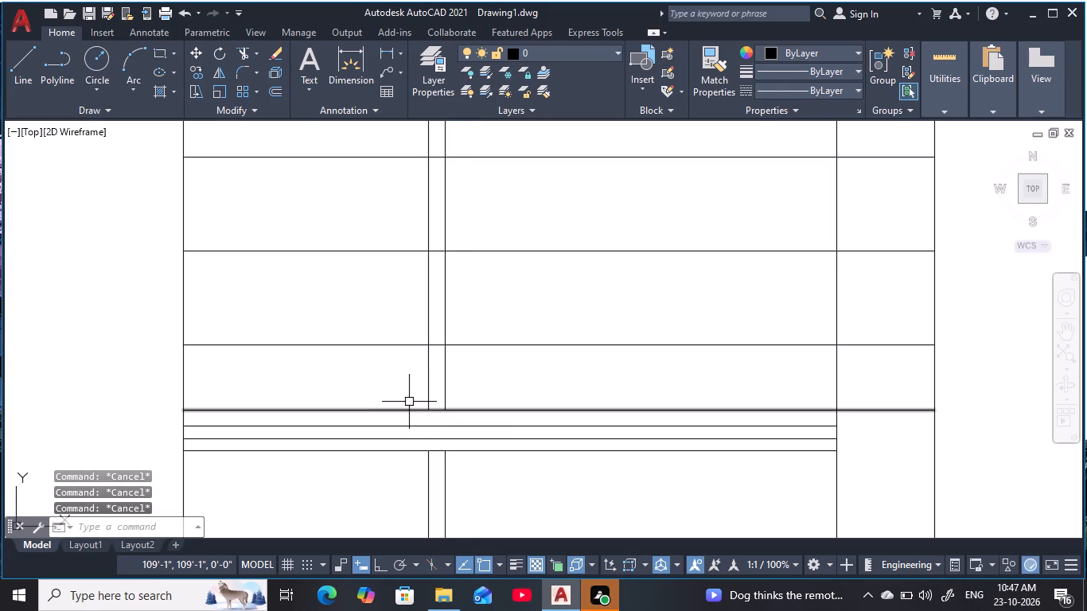
Draw a slanted line about 5' long across the three narrow strips, just left of the paired vertical lines.
key("l")
key("space")
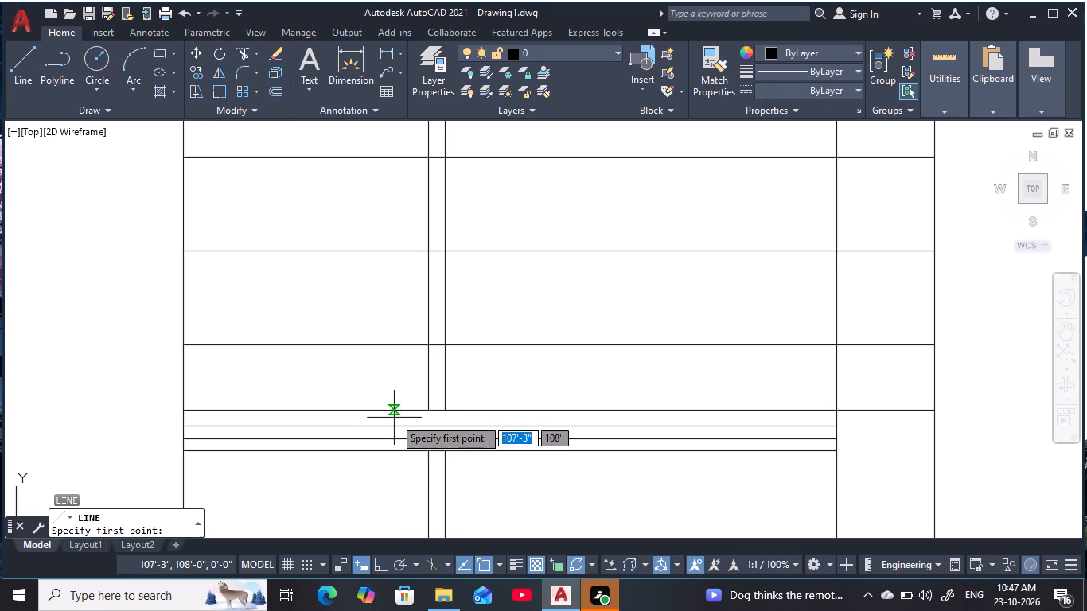
scroll(407, 438, "up", 2)
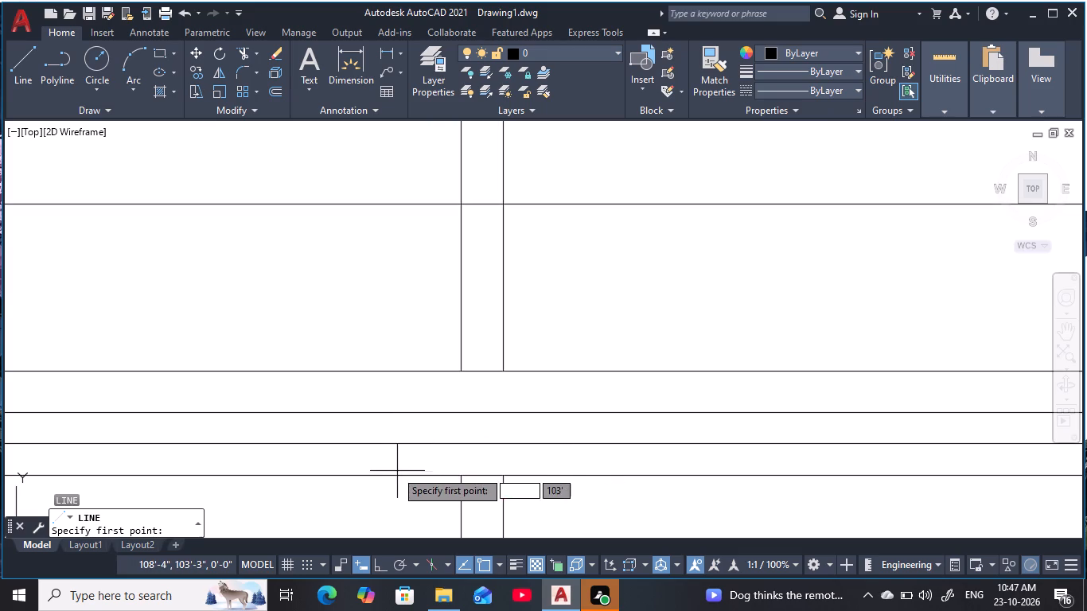
left_click(395, 473)
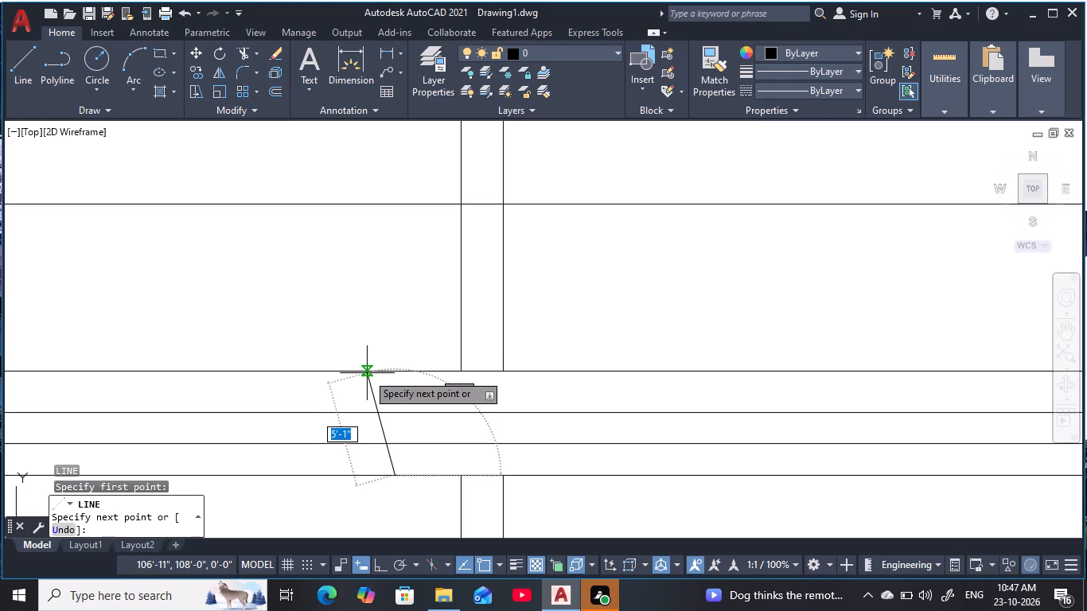
left_click(372, 373)
key("Escape")
key("Escape")
key("Escape")
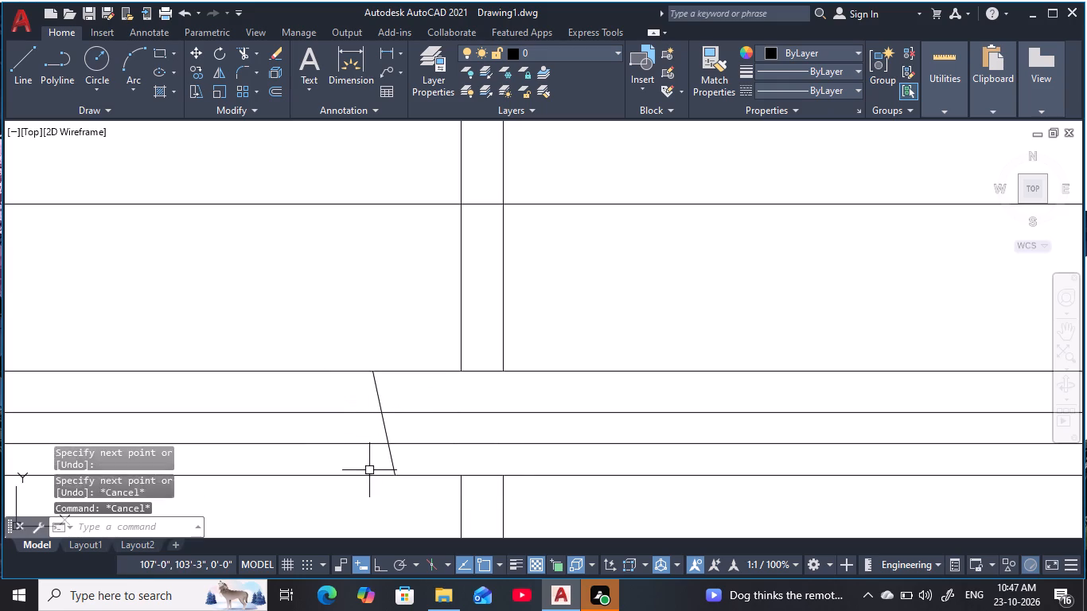
key("Escape")
key("Escape")
key("Escape")
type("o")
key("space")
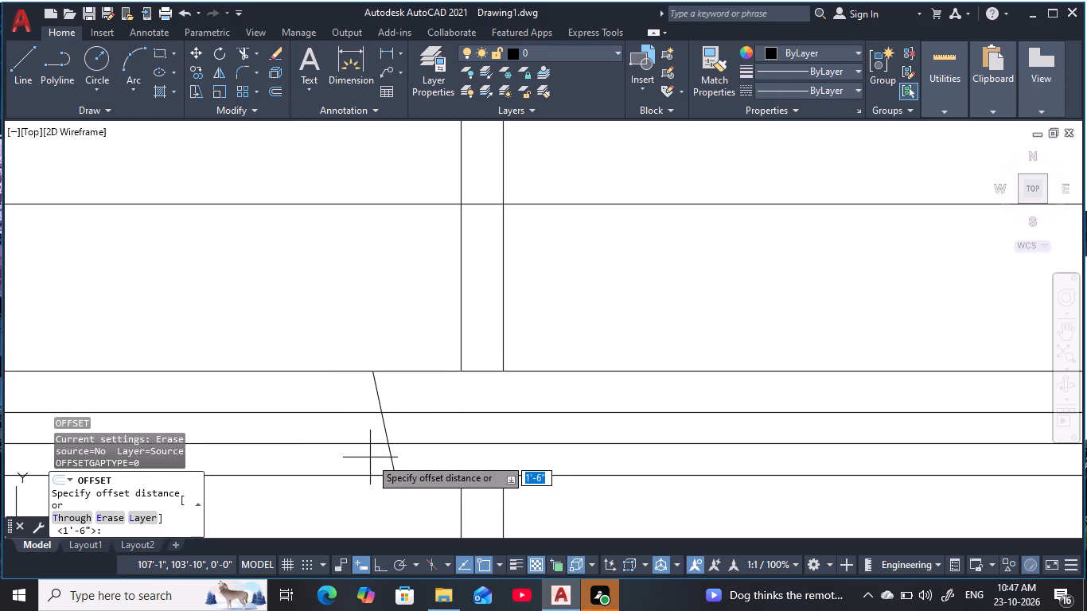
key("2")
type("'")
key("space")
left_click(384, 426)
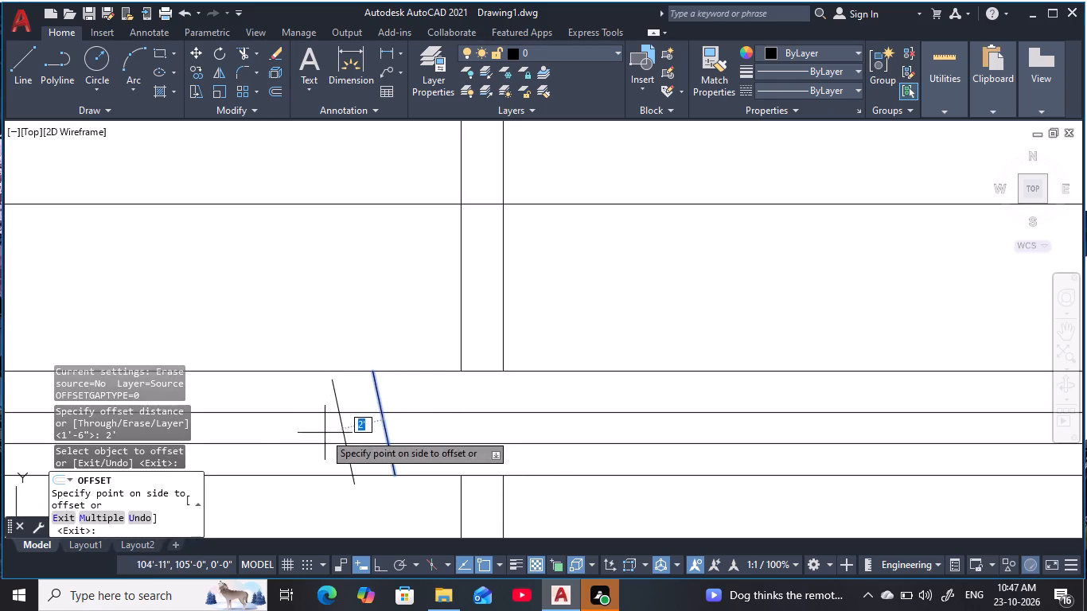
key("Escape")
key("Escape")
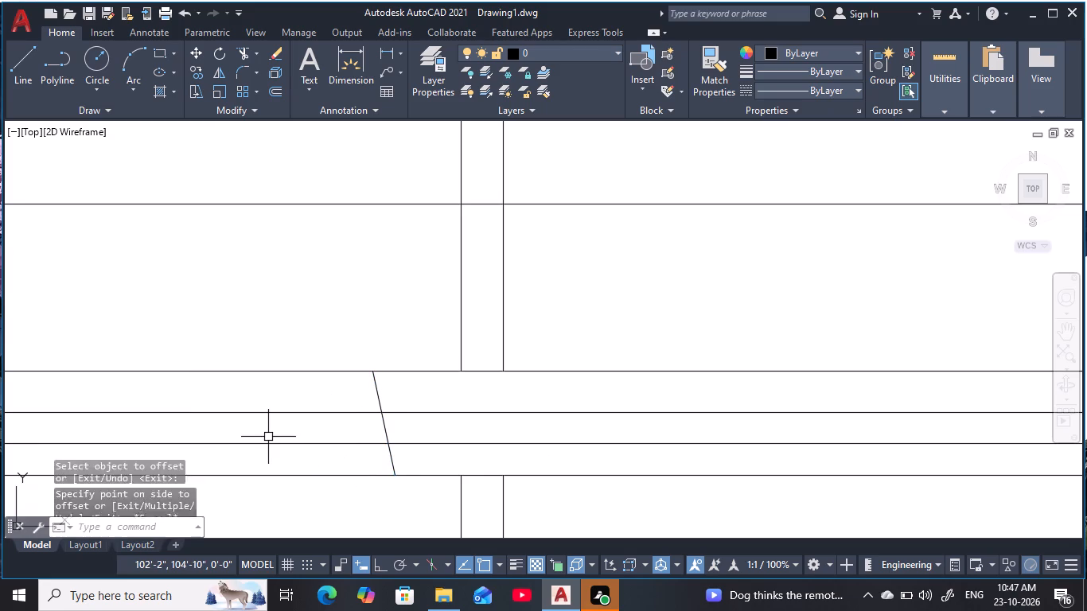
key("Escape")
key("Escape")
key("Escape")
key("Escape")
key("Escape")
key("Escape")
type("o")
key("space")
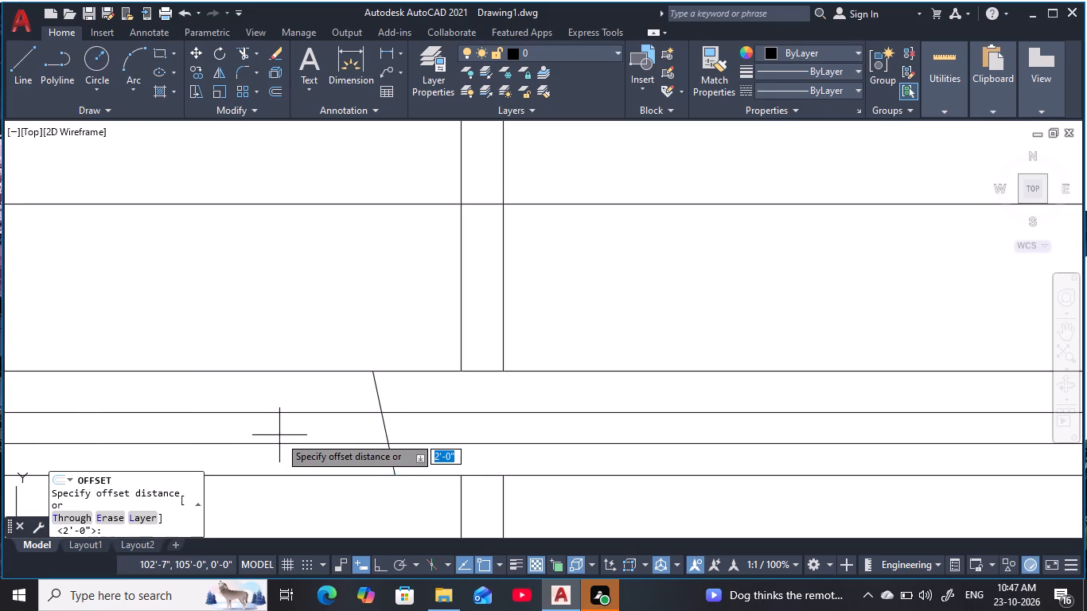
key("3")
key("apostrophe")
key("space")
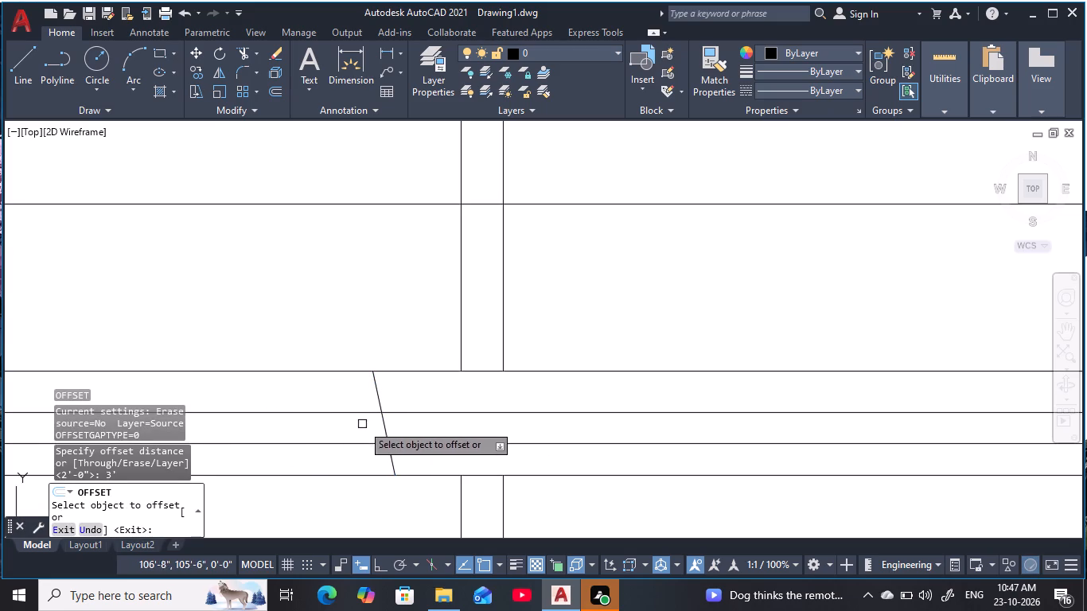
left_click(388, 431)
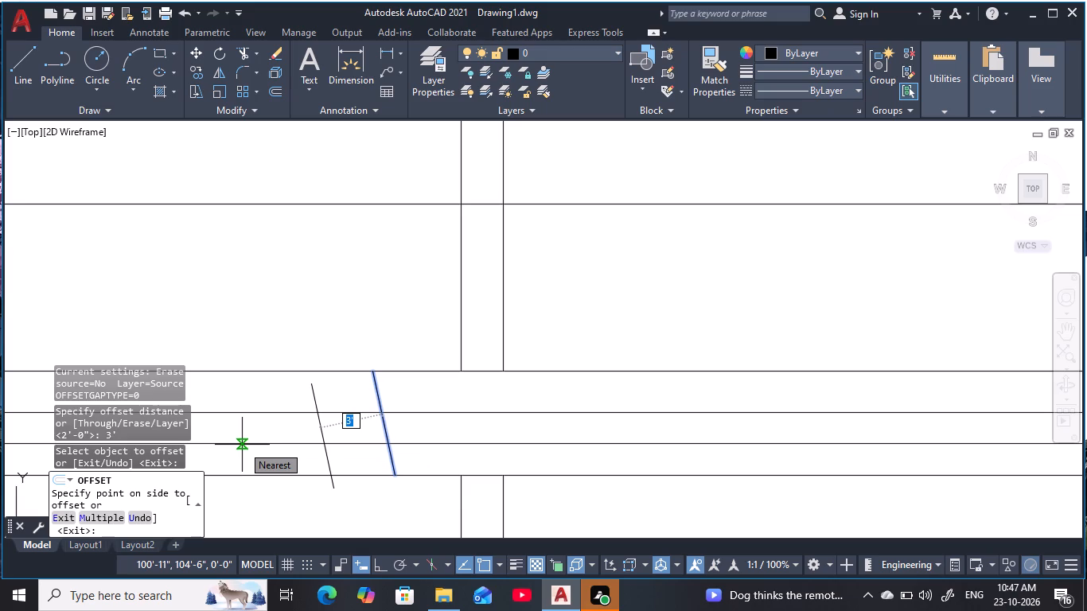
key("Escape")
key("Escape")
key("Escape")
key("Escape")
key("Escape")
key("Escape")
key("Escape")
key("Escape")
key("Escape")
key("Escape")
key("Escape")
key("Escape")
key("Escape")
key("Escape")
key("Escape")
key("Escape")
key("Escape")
Offset the slanted line across the three narrow strips 3'6" to its left.
type("o")
key("space")
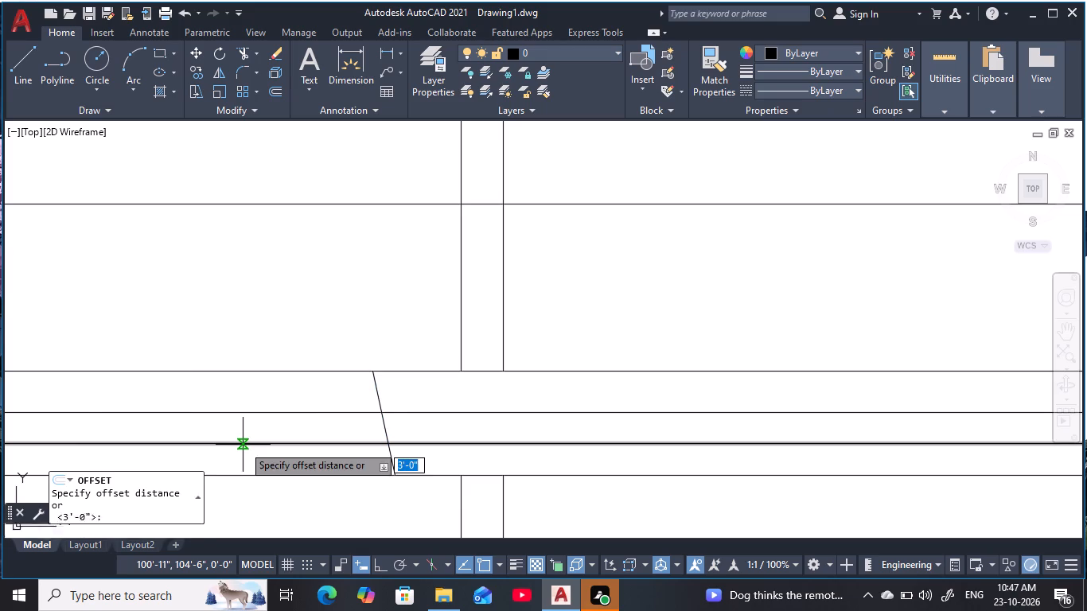
type("3'6")
key("space")
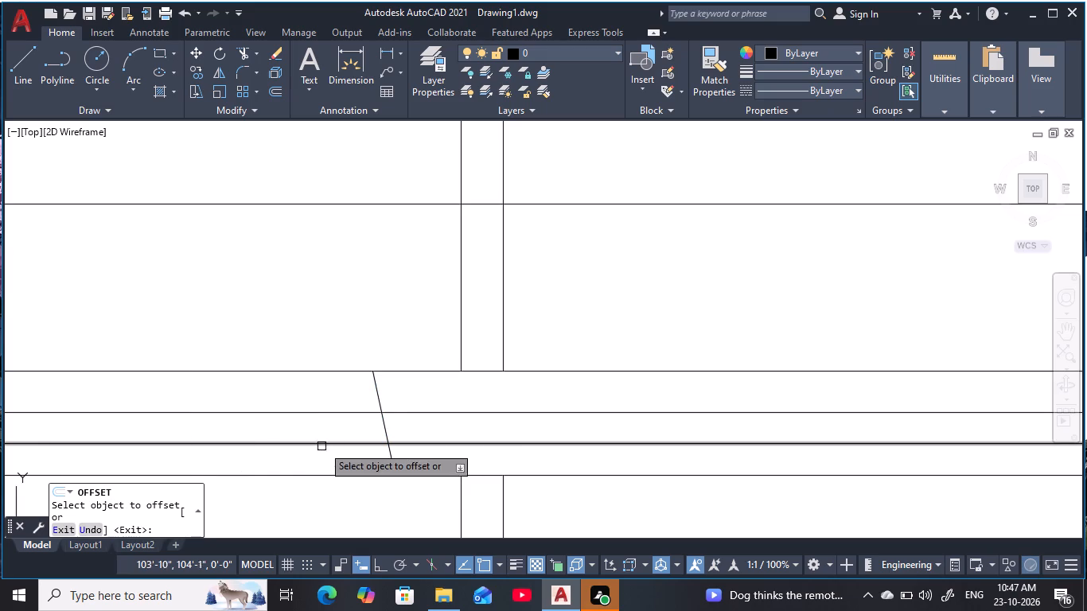
left_click(380, 428)
left_click(240, 448)
key("Escape")
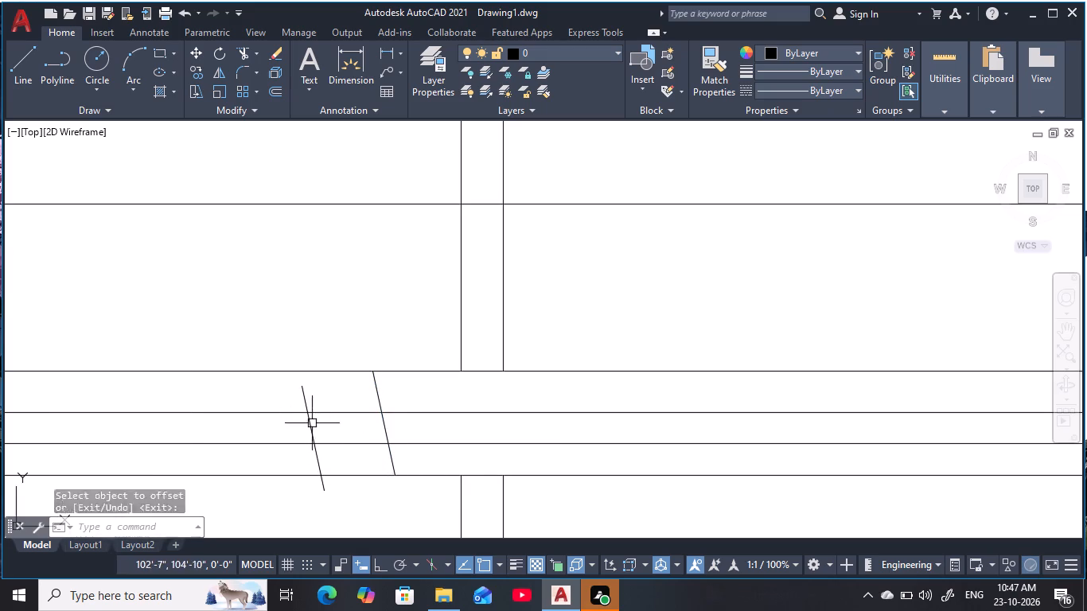
key("Escape")
key("Escape")
key("Escape")
Extend the upper end of the offset slanted line to the top line of the three narrow strips.
type("ex")
key("space")
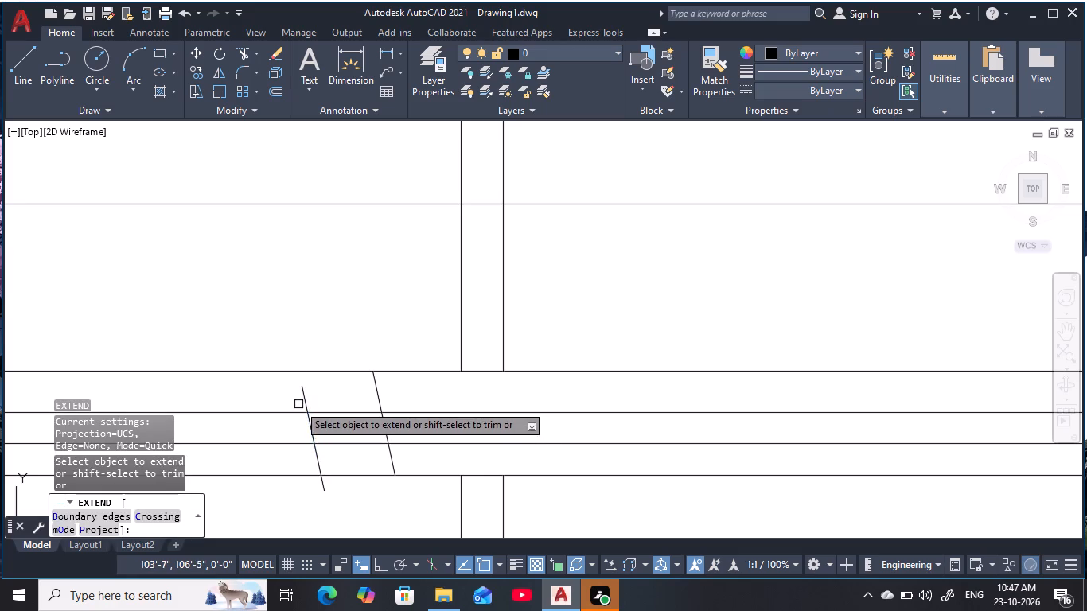
left_click(305, 403)
key("Escape")
key("Escape")
key("Escape")
key("Escape")
key("Escape")
Trim the offset slanted line's overhang below the bottom line of the narrow strips.
key("t")
key("r")
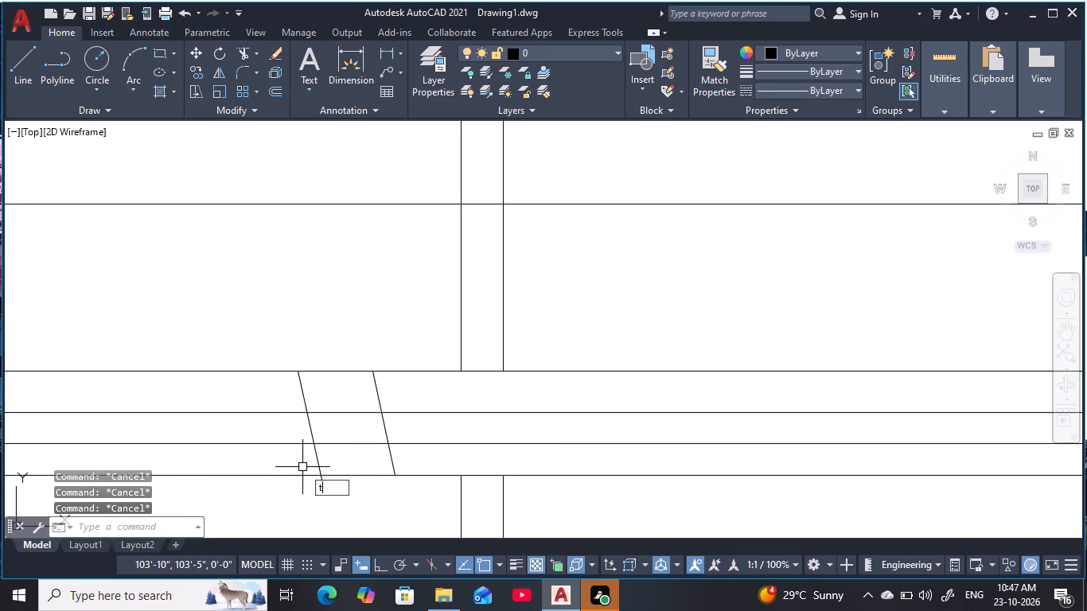
key("space")
scroll(321, 488, "up", 2)
left_click(323, 478)
scroll(349, 399, "down", 2)
middle_click_drag(349, 398, 345, 423)
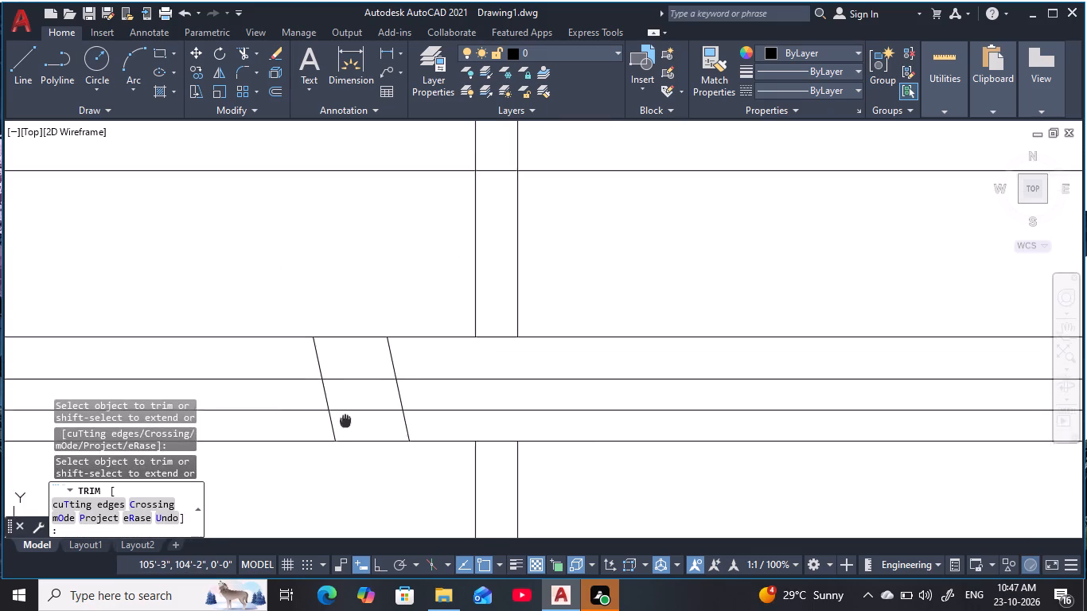
middle_click_drag(345, 423, 342, 436)
key("Escape")
key("Escape")
key("Escape")
key("Escape")
key("Escape")
key("Escape")
key("Escape")
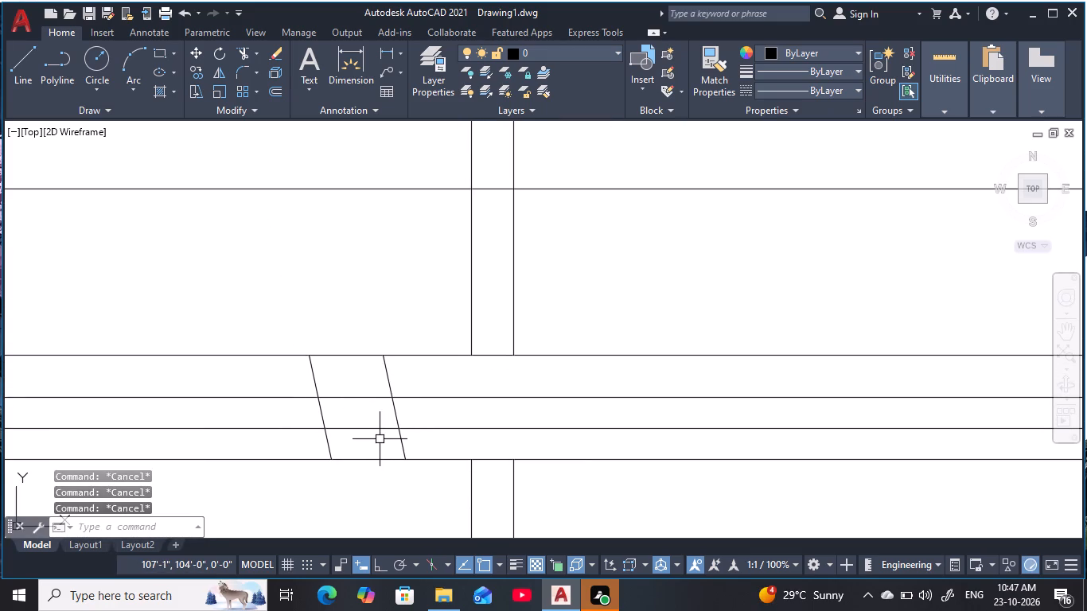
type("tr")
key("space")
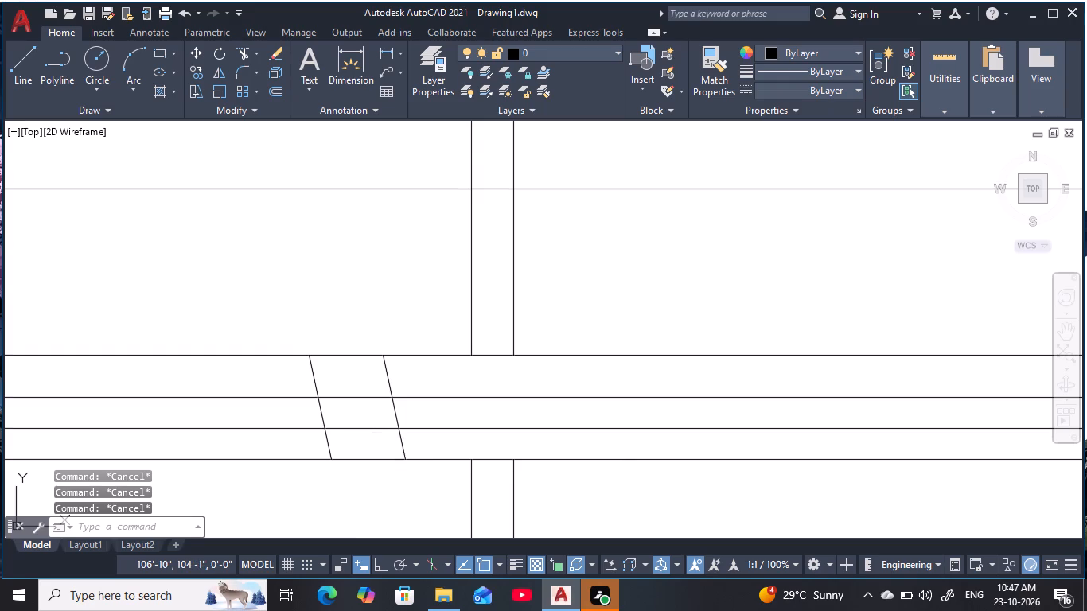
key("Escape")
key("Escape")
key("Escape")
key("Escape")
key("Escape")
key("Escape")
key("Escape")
Extend the paired vertical lines down through all three narrow strips to meet their lower segments.
middle_click_drag(375, 440, 315, 422)
key("Escape")
key("Escape")
key("Escape")
key("Escape")
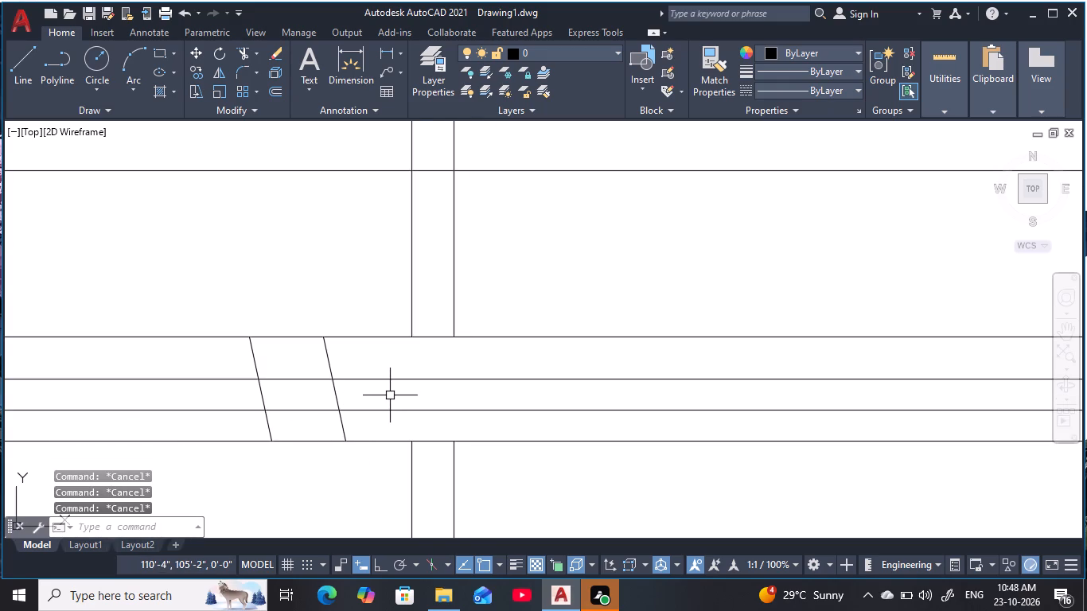
type("ex")
key("space")
left_click(372, 313)
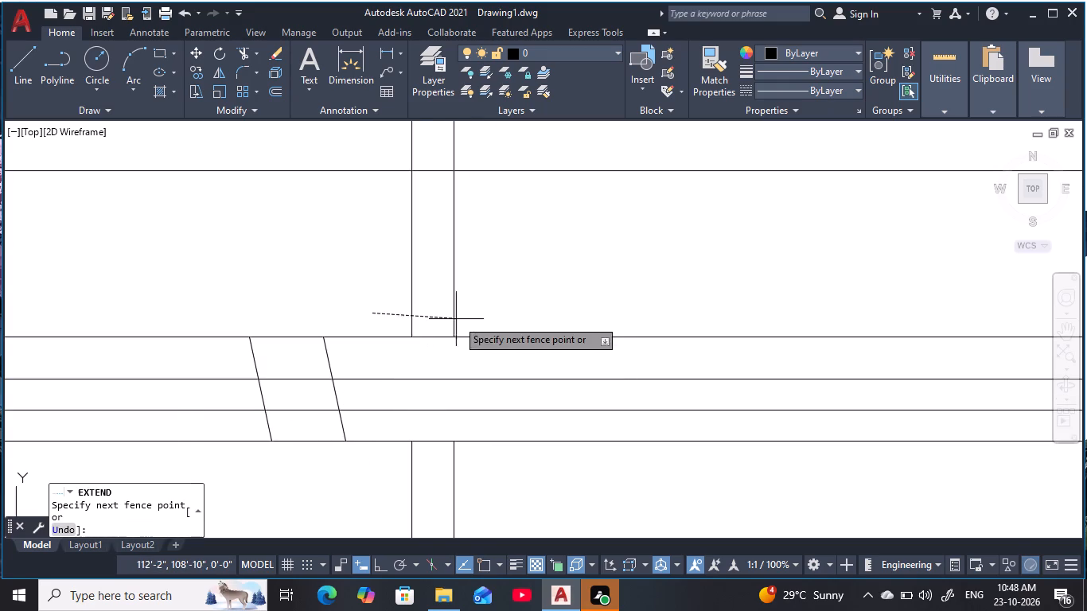
left_click(508, 312)
left_click(388, 360)
left_click(512, 368)
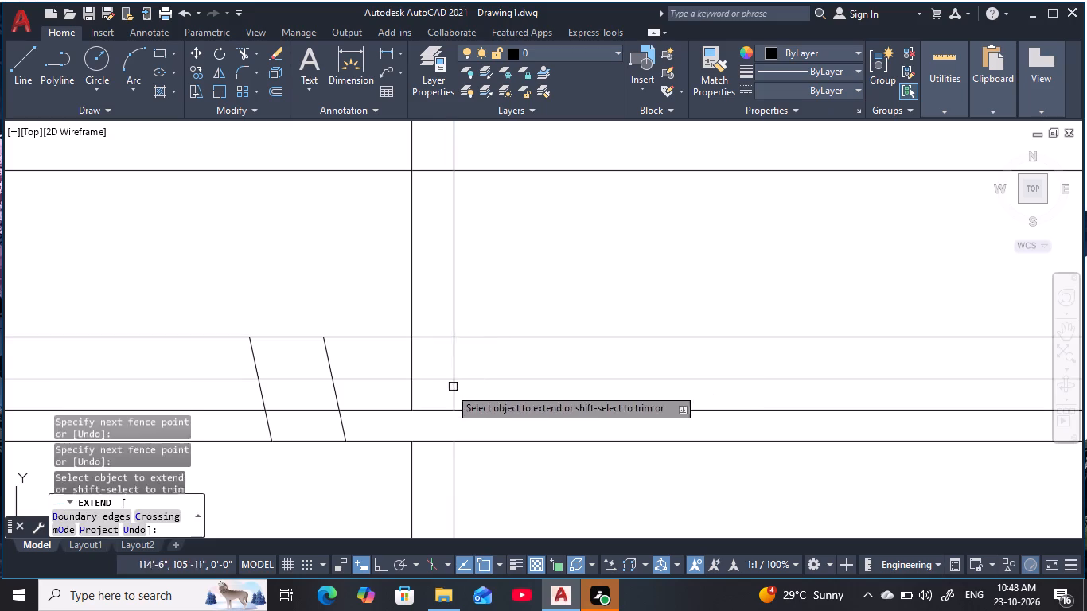
left_click(380, 390)
left_click(516, 414)
key("Escape")
key("Escape")
key("Escape")
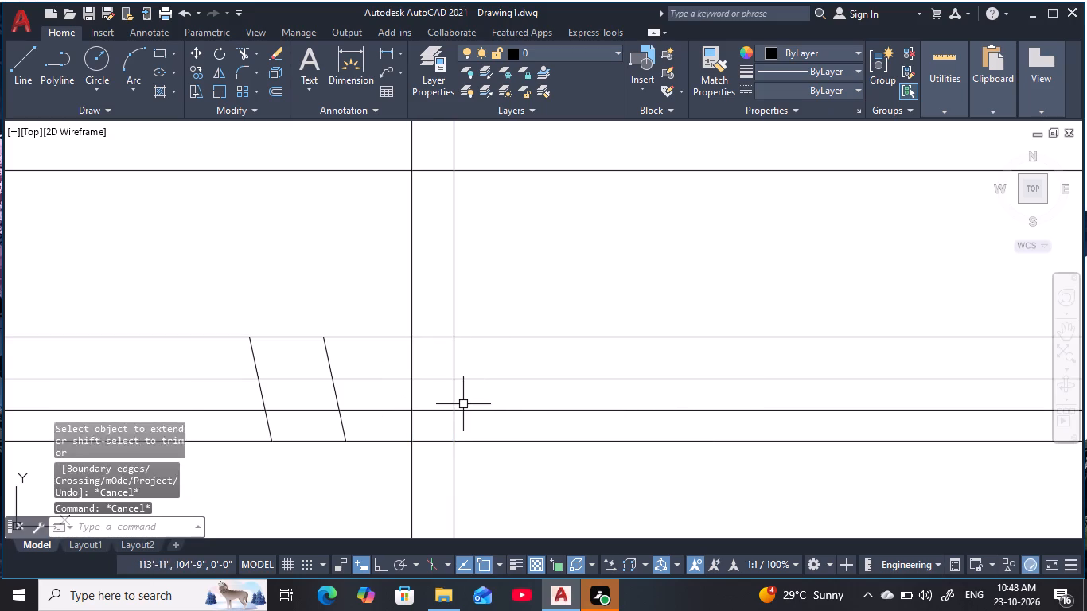
key("Escape")
key("Escape")
key("Escape")
key("Escape")
key("Escape")
key("Escape")
key("Escape")
key("Escape")
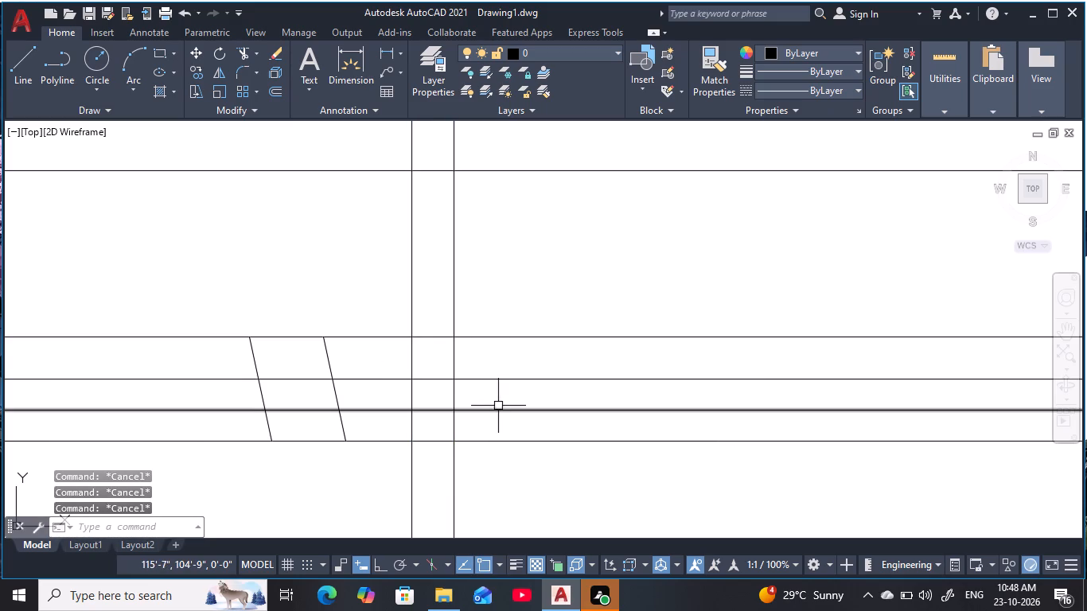
key("Escape")
key("Escape")
key("Escape")
key("Escape")
key("Escape")
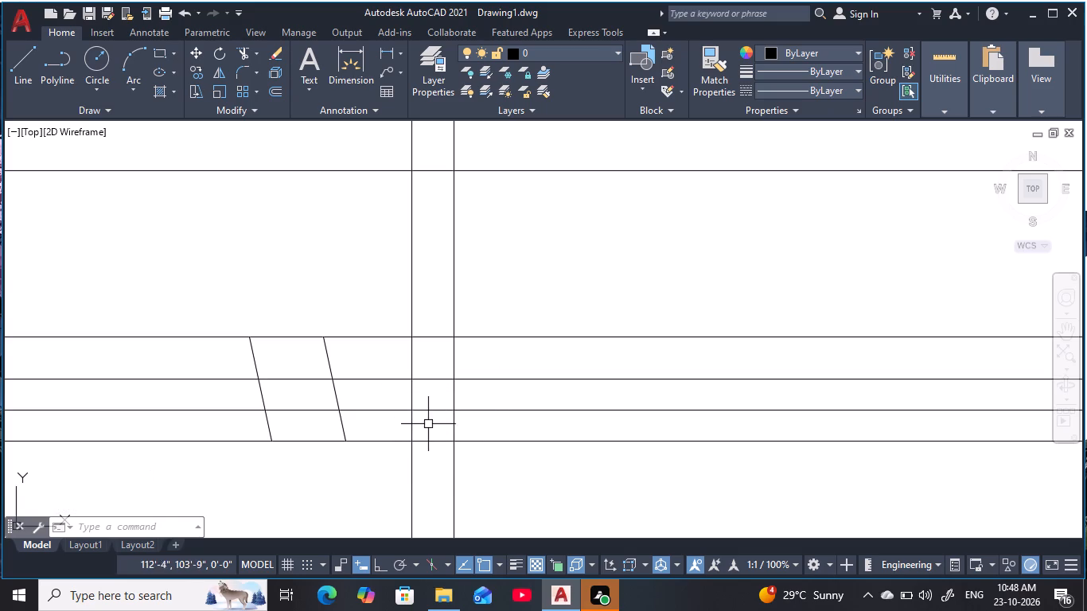
Draw a slanted line about 1'9" long across the middle strip, up and left from the left paired vertical's intersection with the strip's lower line.
type("l")
key("space")
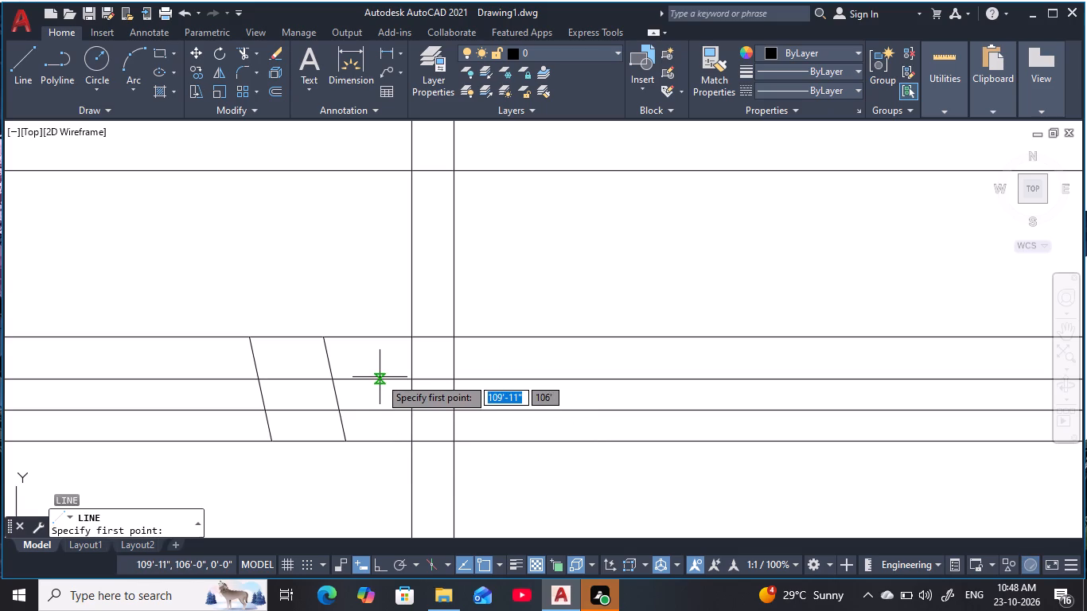
left_click(409, 407)
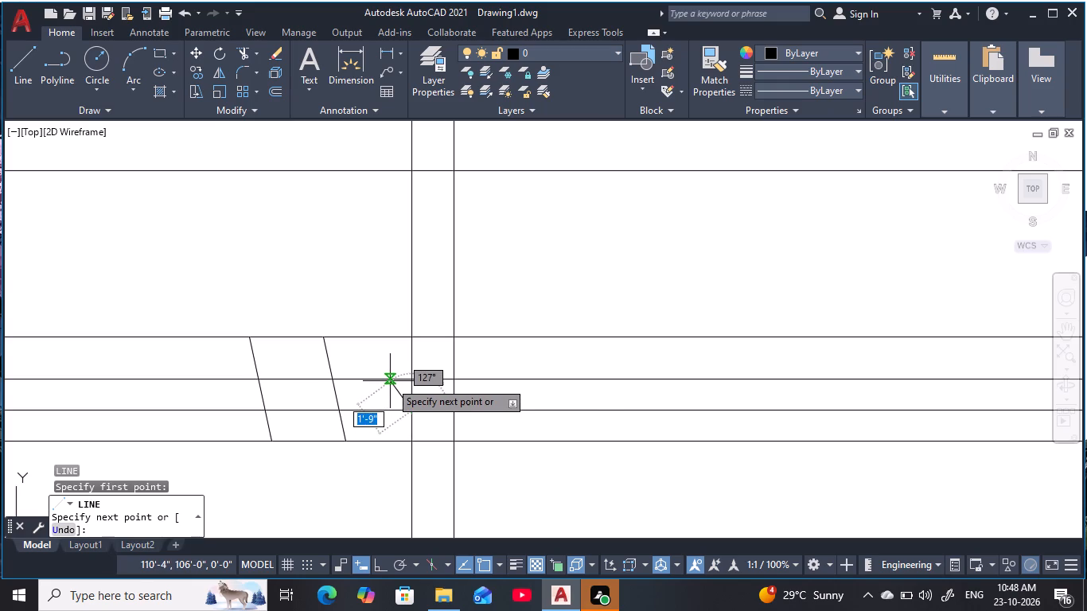
left_click(391, 380)
key("Escape")
key("Escape")
key("Escape")
key("Escape")
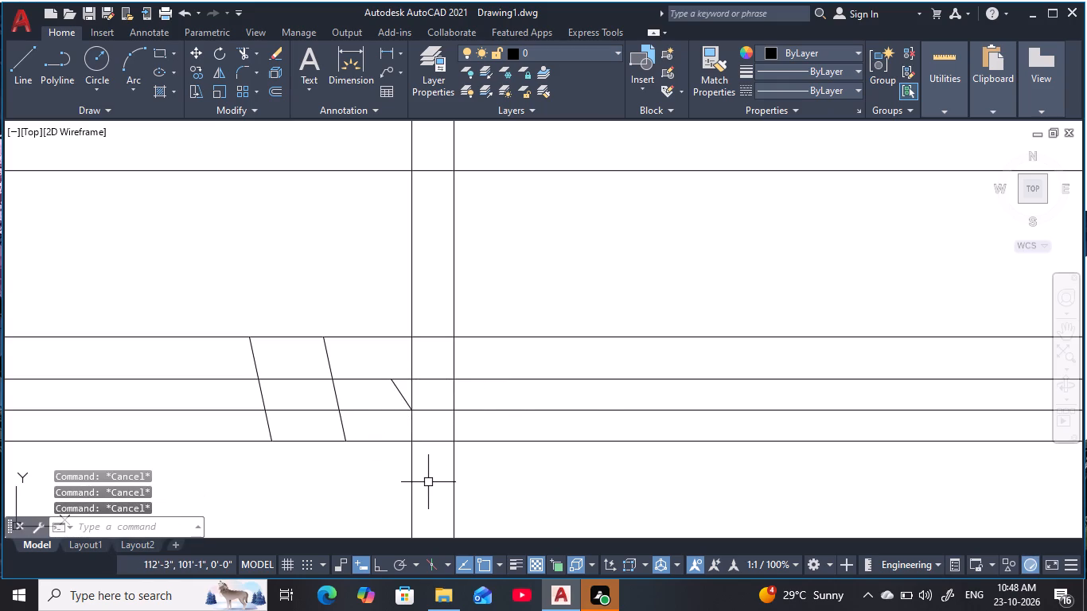
key("Escape")
key("Escape")
key("Escape")
key("Escape")
key("Escape")
key("Escape")
key("Escape")
key("Escape")
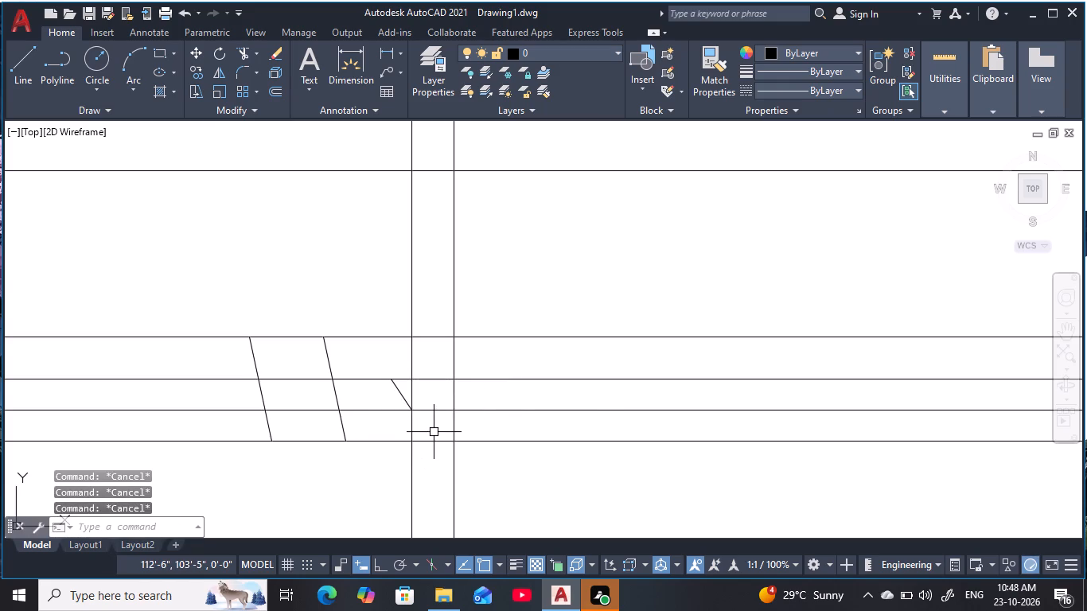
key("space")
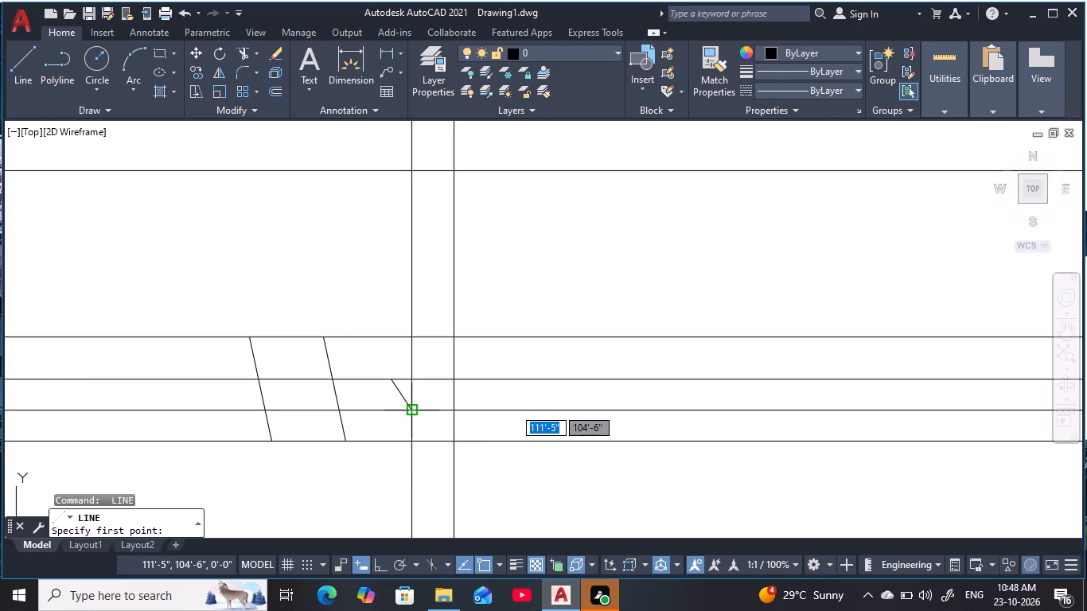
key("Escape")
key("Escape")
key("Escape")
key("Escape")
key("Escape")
Trim both paired vertical lines where they cross the middle narrow strip.
type("tr")
key("space")
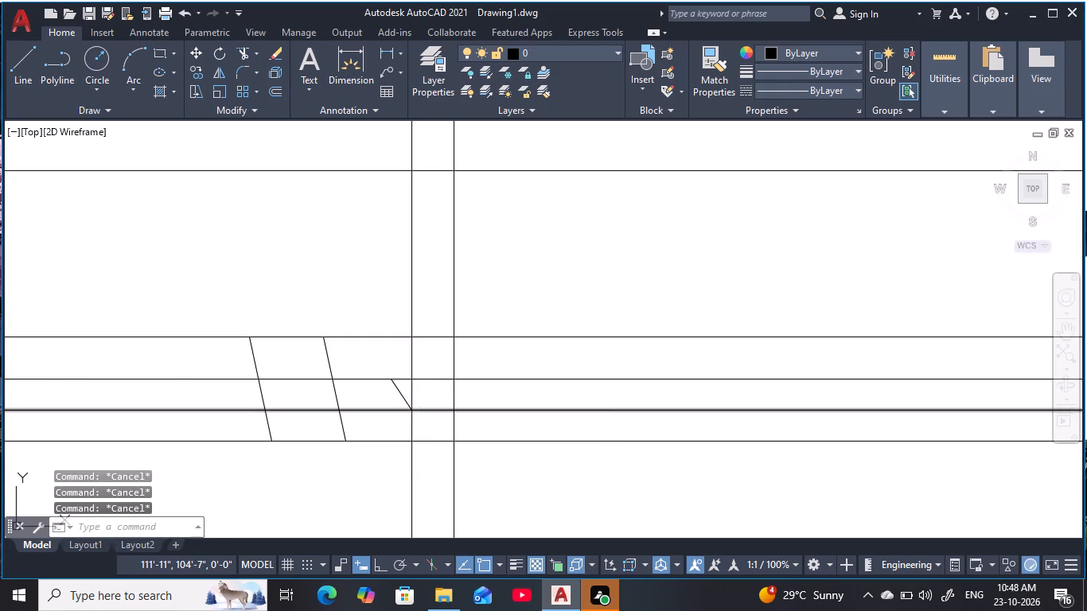
left_click(412, 397)
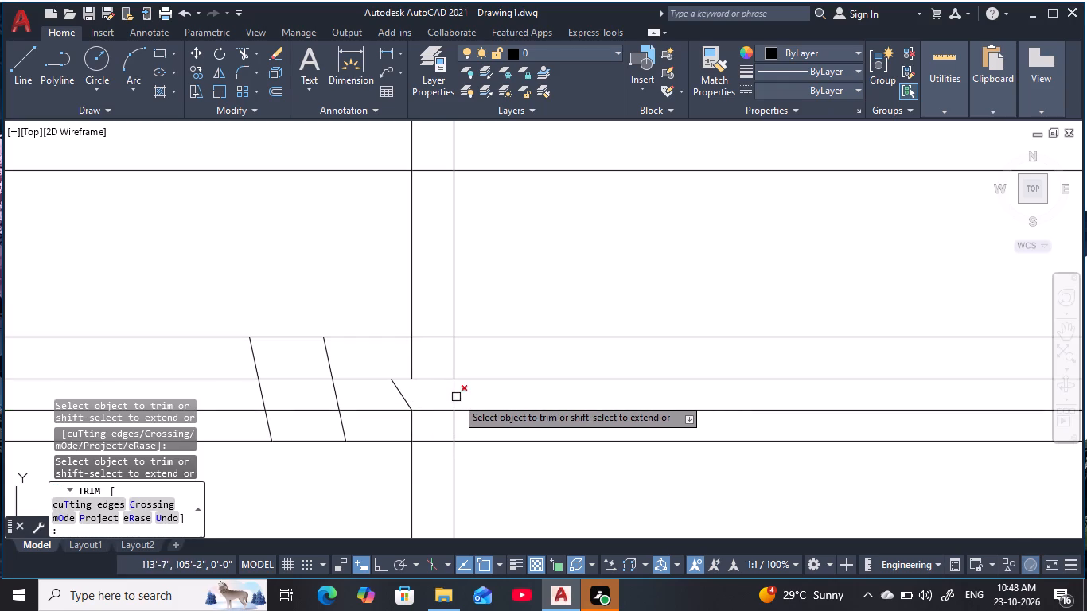
left_click(456, 397)
key("Escape")
key("Escape")
key("Escape")
key("Escape")
key("Escape")
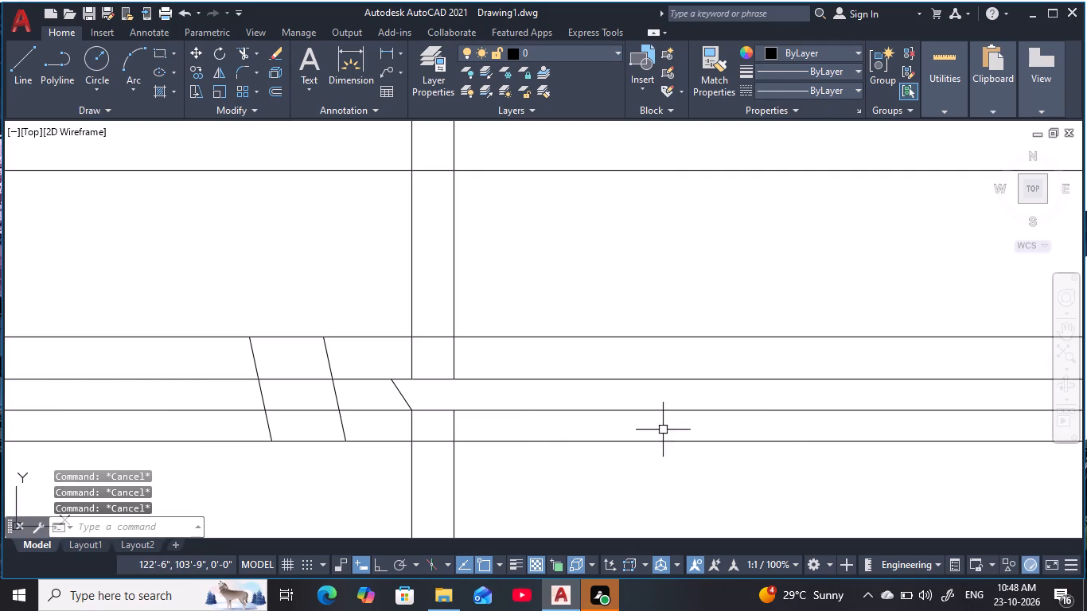
Draw a slanted line up and right across the middle narrow strip from its lower line's endpoint on the right interior vertical.
scroll(663, 430, "down", 2)
middle_click_drag(661, 430, 477, 448)
key("Escape")
key("Escape")
key("Escape")
key("Escape")
key("Escape")
key("Escape")
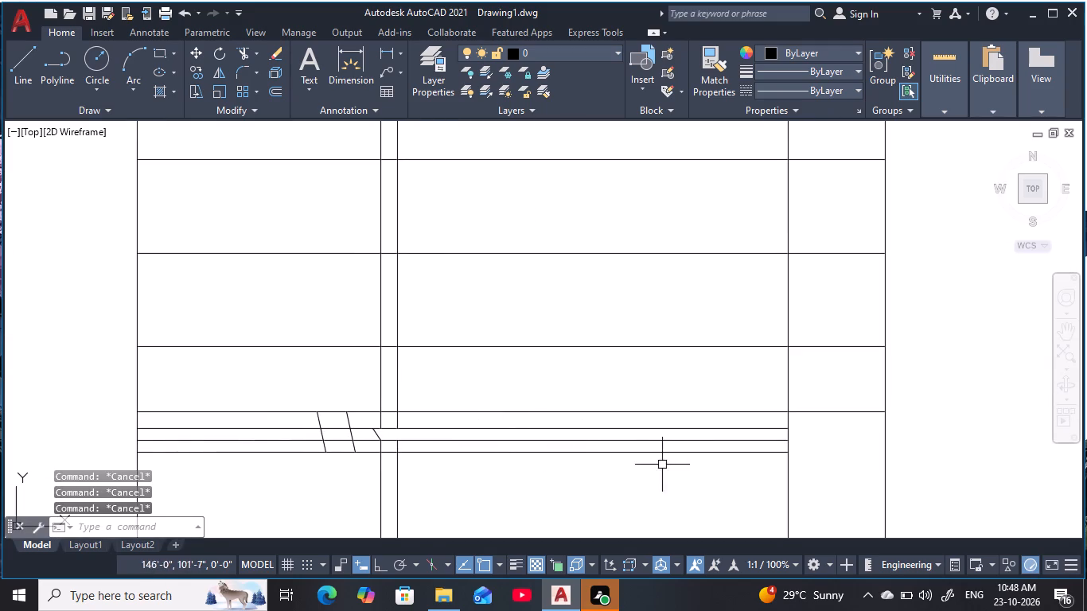
key("Escape")
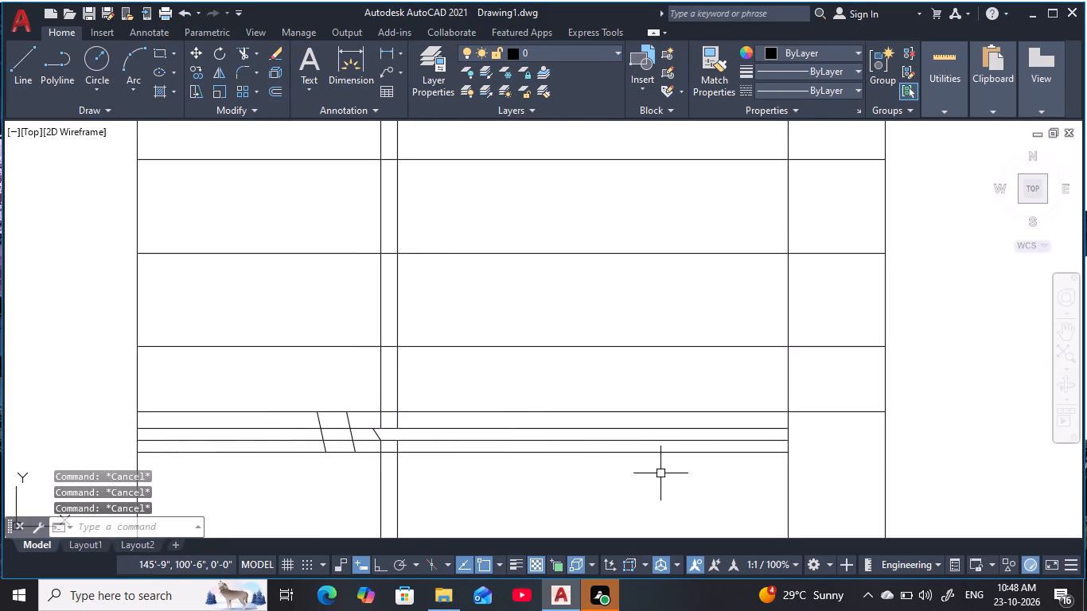
type("l")
key("space")
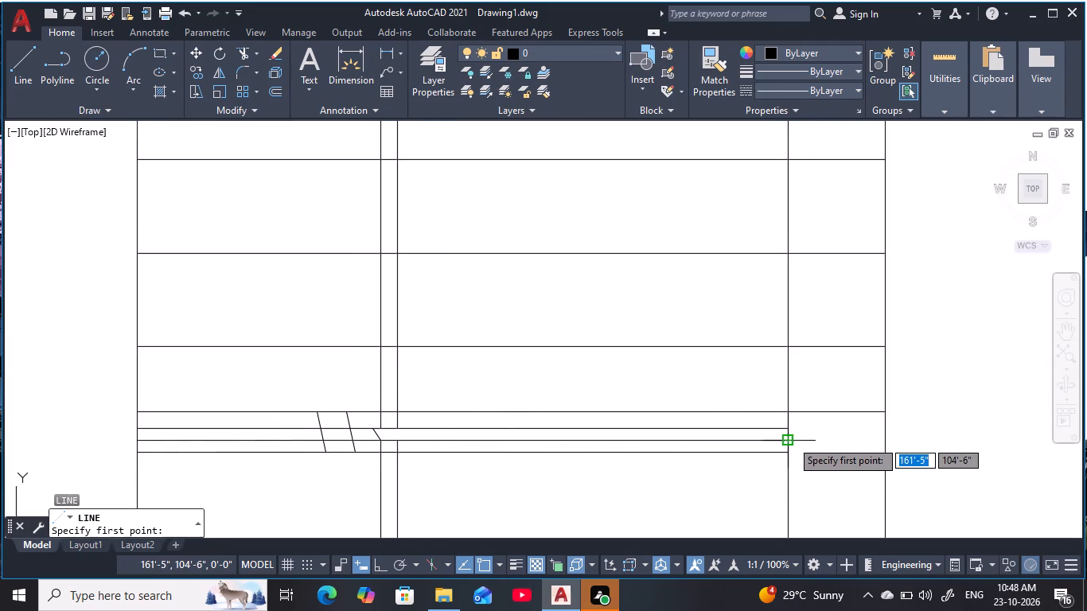
scroll(793, 439, "up", 2)
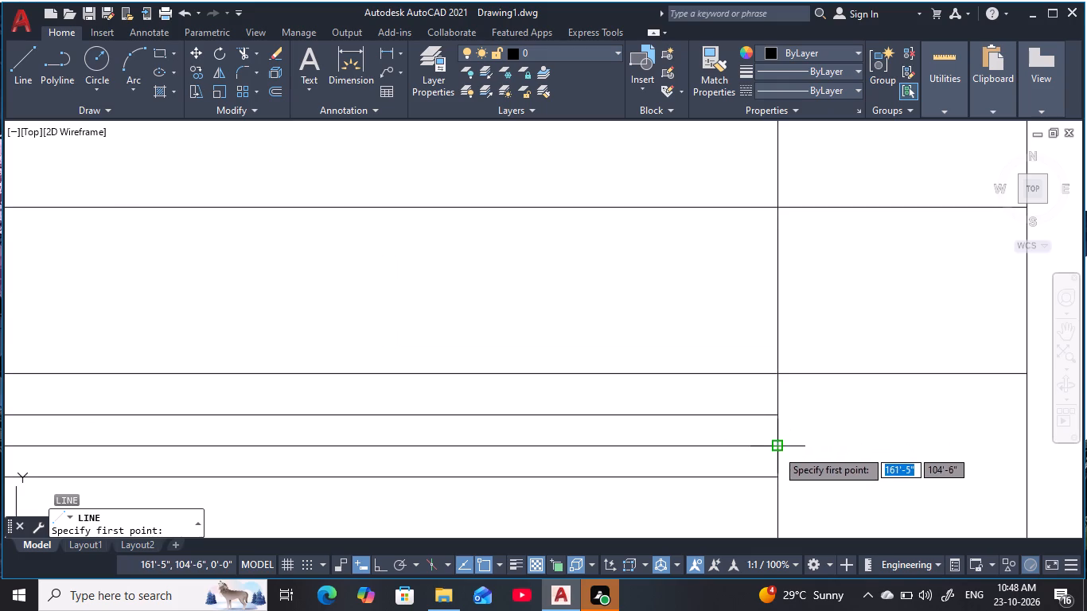
left_click(777, 449)
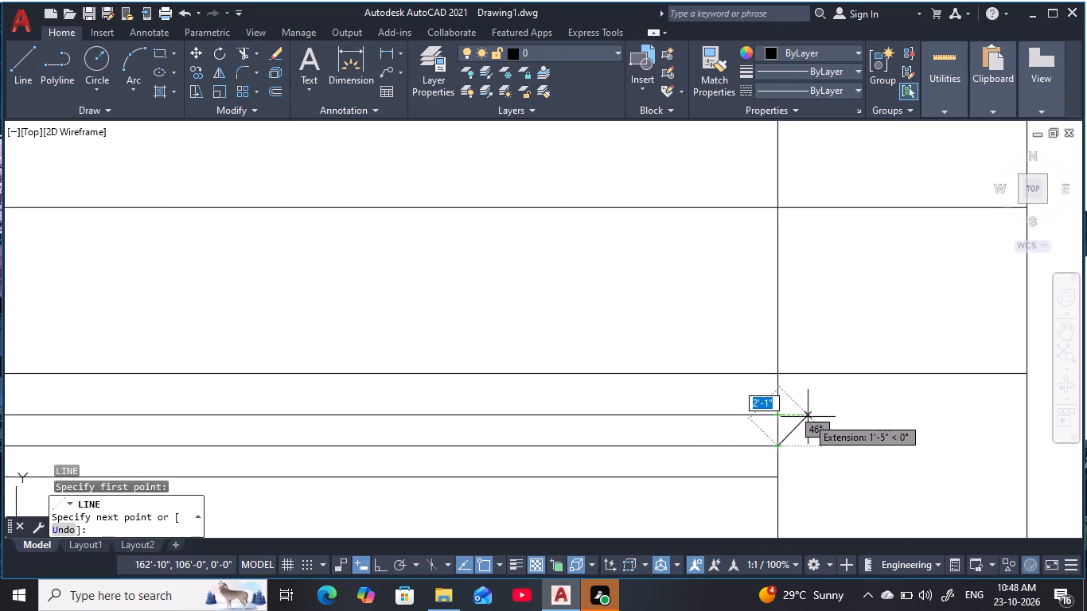
left_click(801, 416)
key("Escape")
key("Escape")
key("Escape")
key("Escape")
key("Escape")
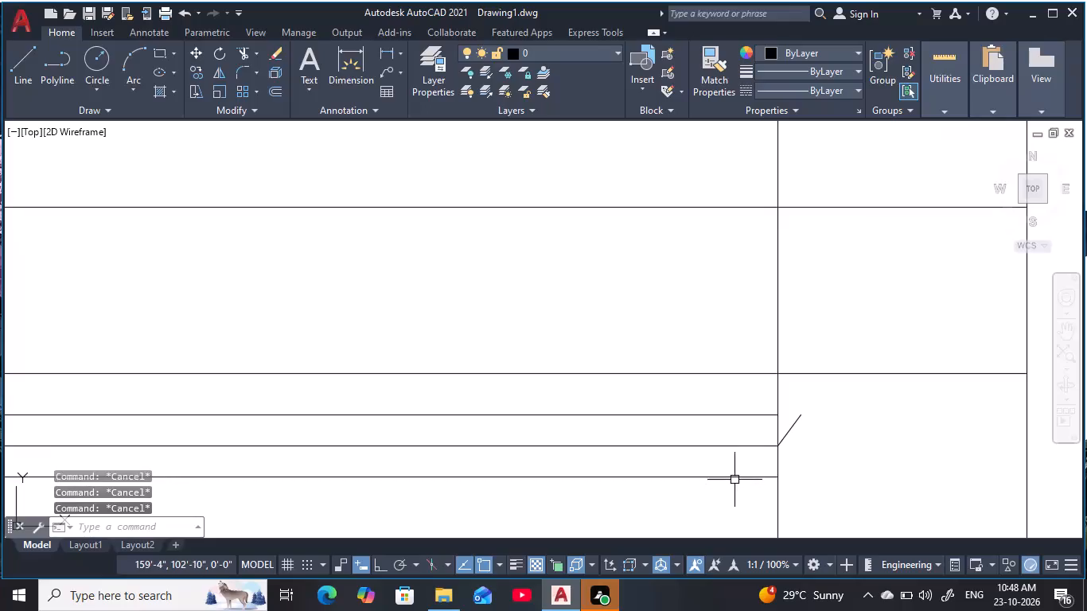
key("Escape")
Extend the middle strip's upper line right to the top end of the new slanted line.
type("ex")
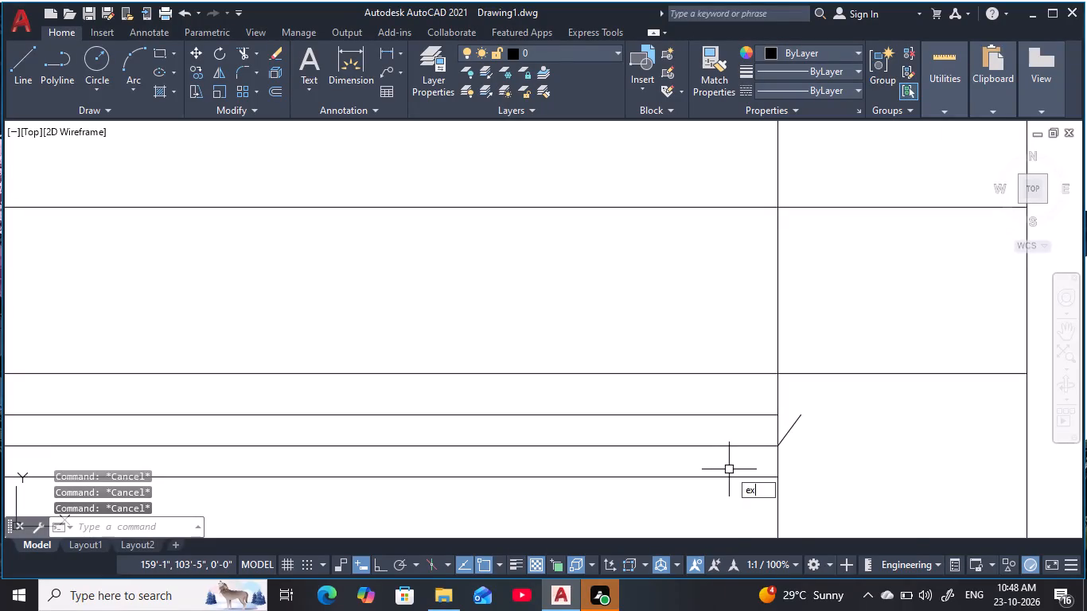
key("space")
left_click(742, 407)
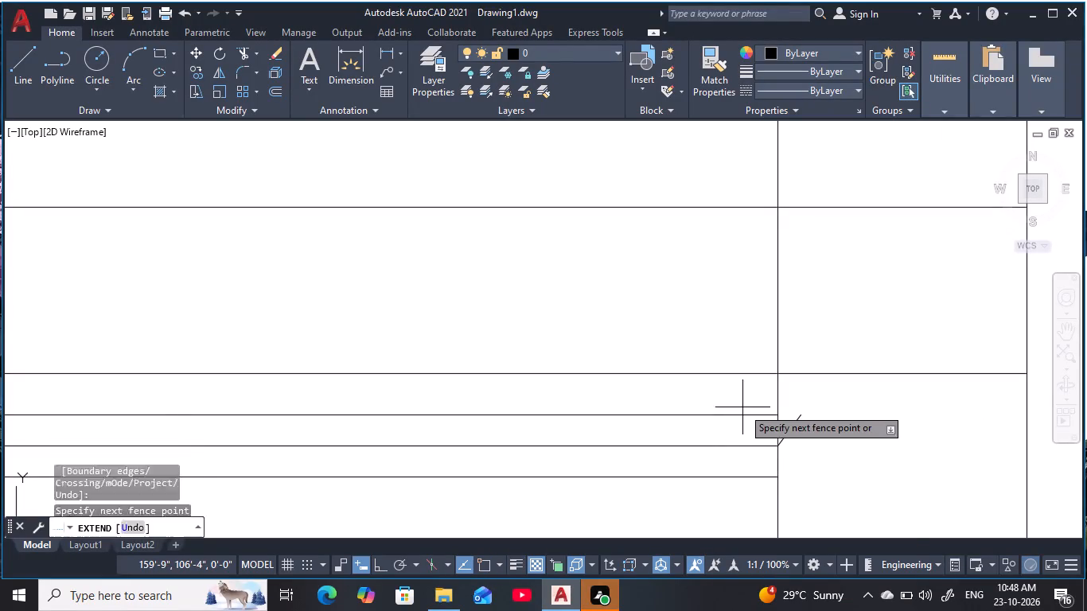
left_click(746, 430)
key("Escape")
key("Escape")
key("Escape")
Trim the right interior vertical line where it crosses the middle narrow strip.
middle_click_drag(478, 436, 598, 443)
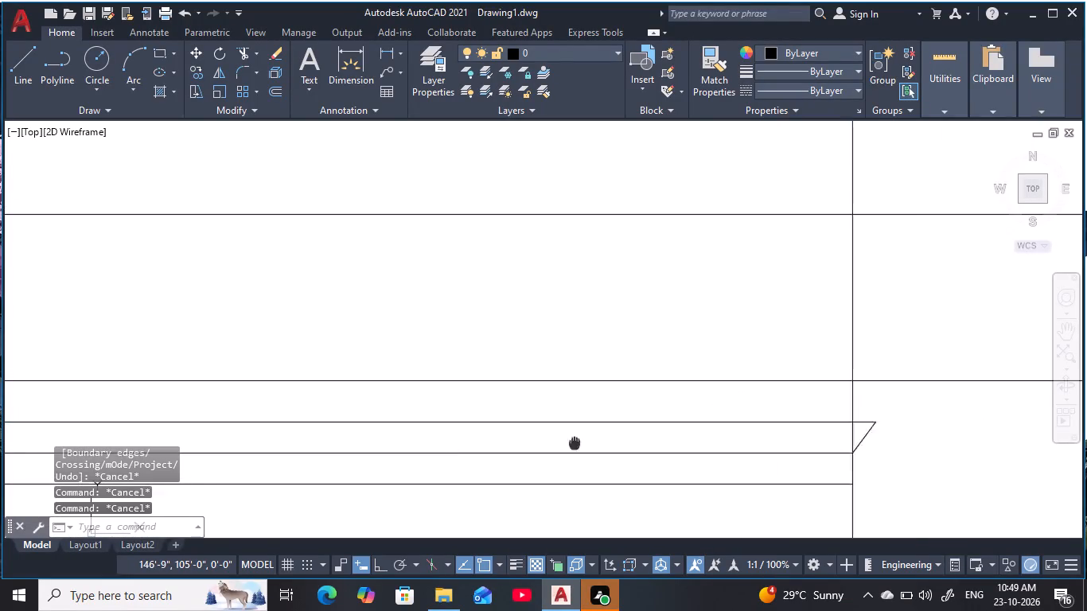
middle_click_drag(598, 443, 738, 443)
scroll(738, 443, "down", 1)
key("Escape")
key("Escape")
type("tr")
key("space")
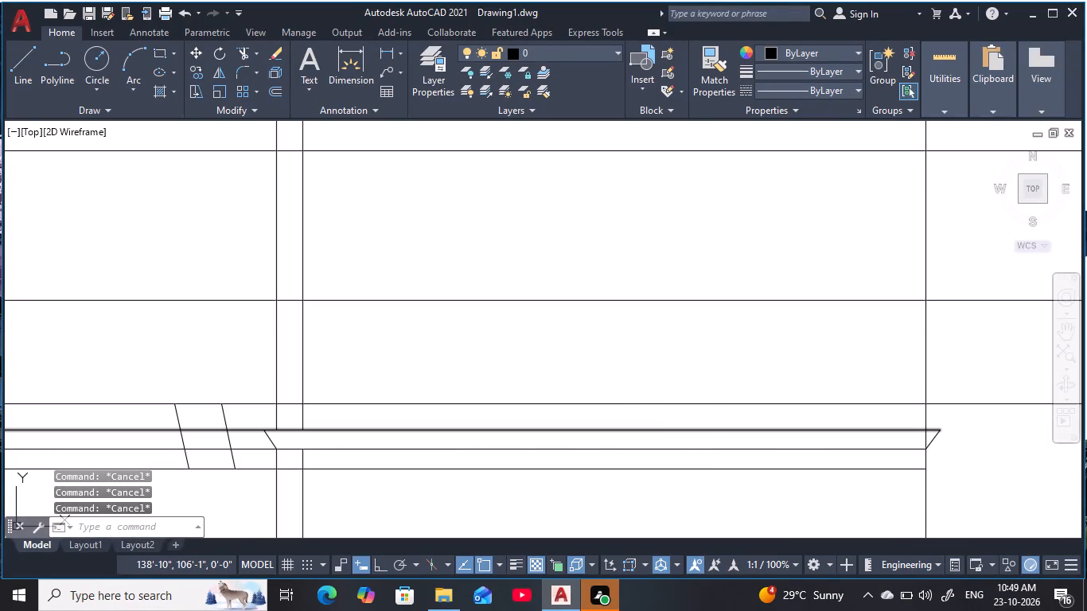
scroll(968, 454, "up", 3)
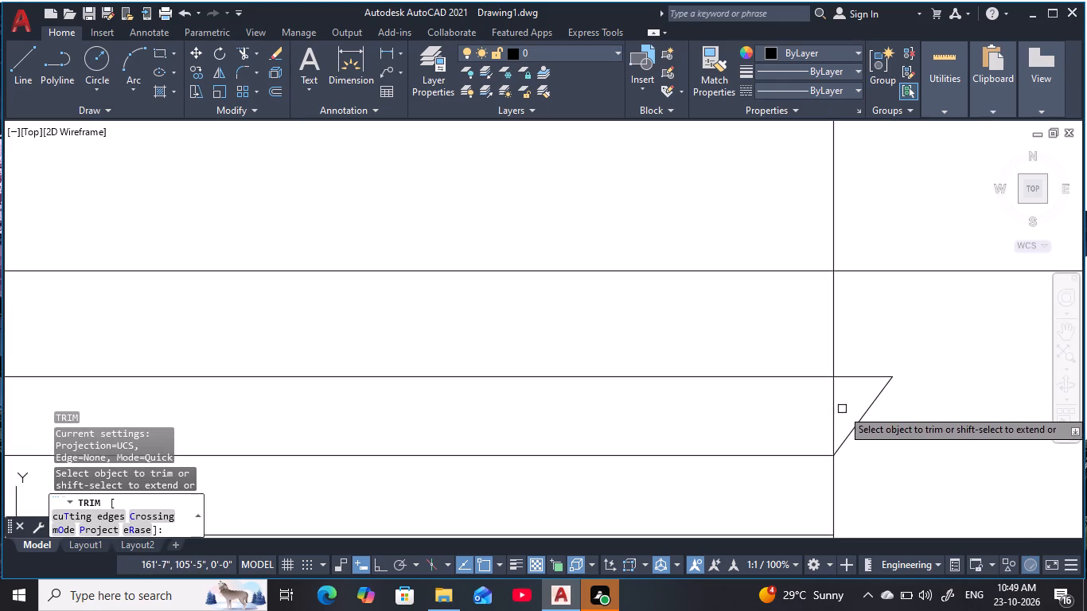
left_click_drag(843, 408, 808, 412)
scroll(656, 425, "down", 3)
middle_click_drag(651, 426, 914, 414)
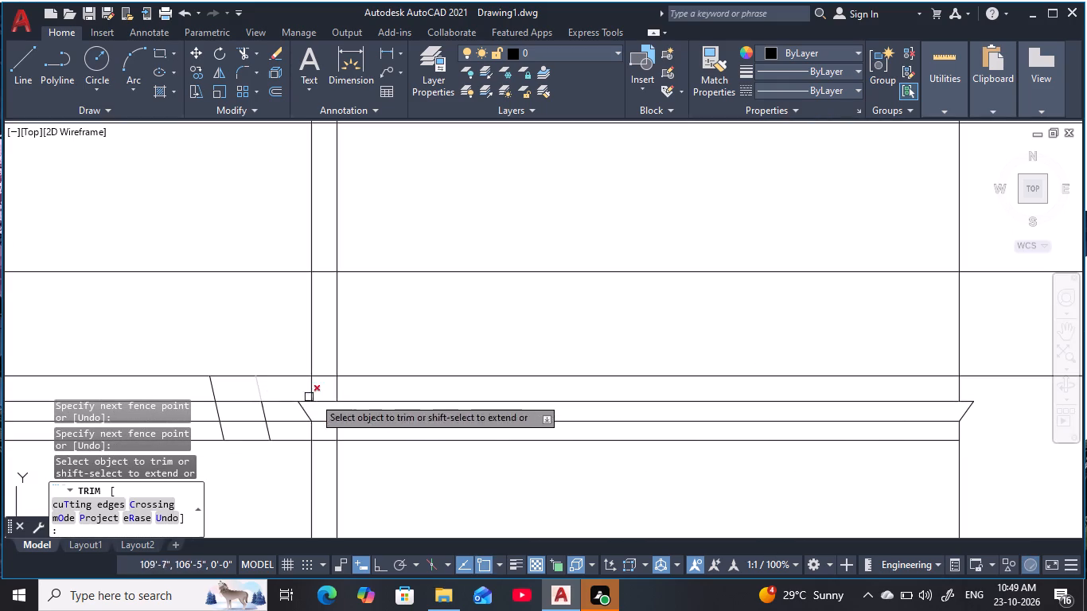
Trim the middle strip's upper line between the paired verticals and between the slanted pair and the short slanted line.
left_click(322, 403)
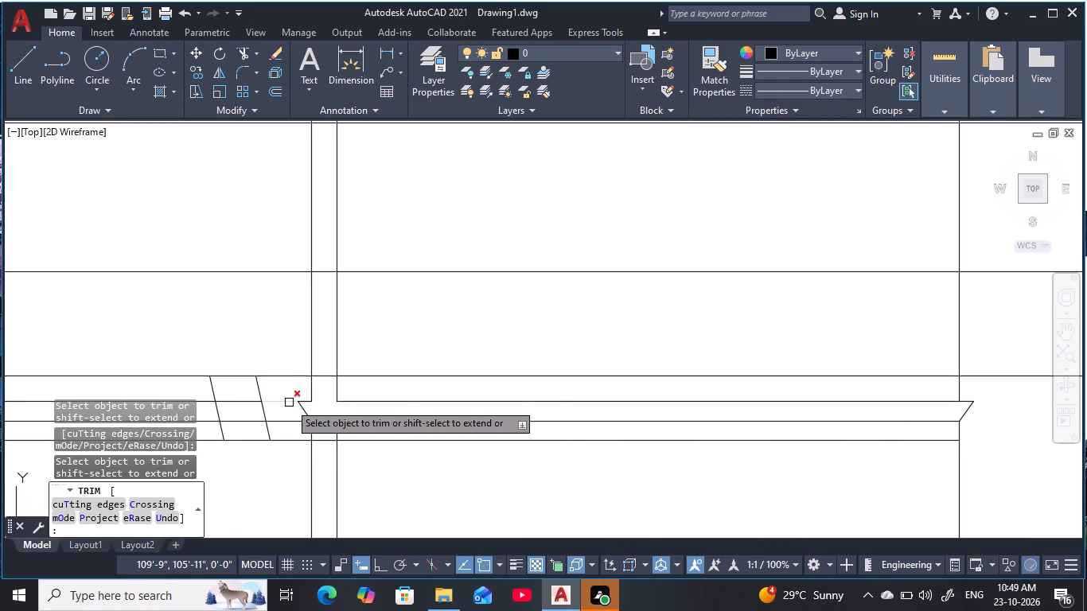
left_click(289, 403)
Extend the right portion of the middle strip's upper line left across the gap between the paired verticals.
type("ex")
key("space")
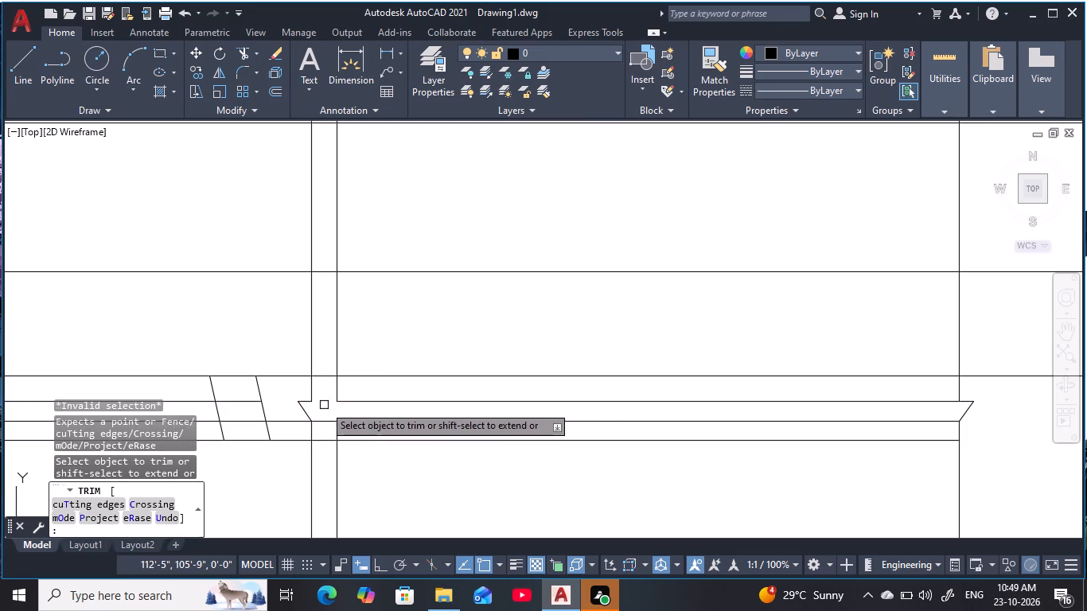
key("Escape")
key("Escape")
key("Escape")
key("Escape")
key("Escape")
key("Escape")
key("Escape")
key("Escape")
key("Escape")
key("Escape")
key("Escape")
key("Escape")
key("Escape")
type("ex")
key("space")
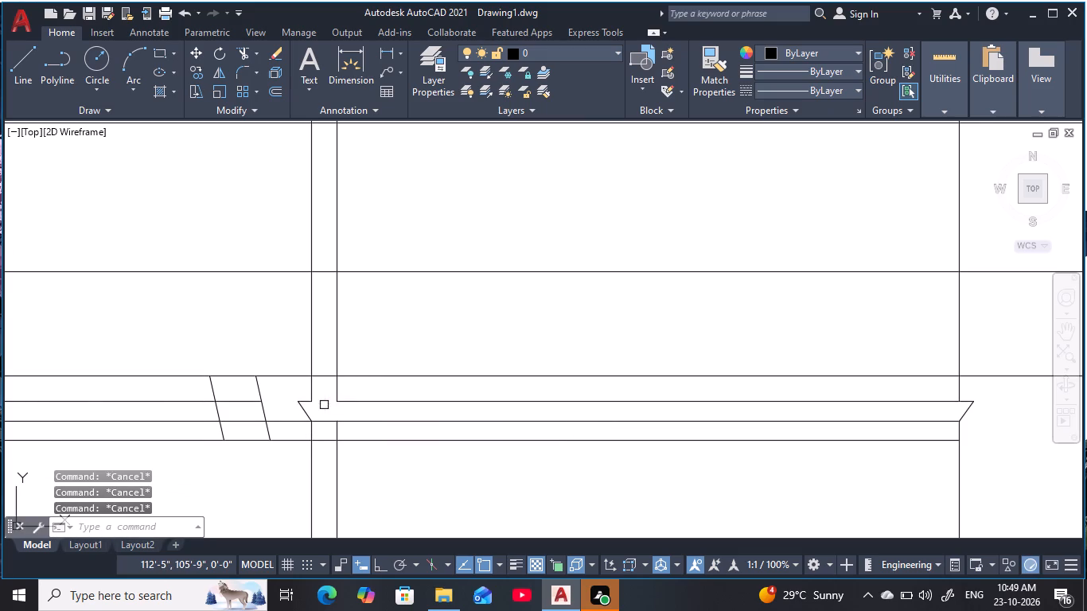
left_click(349, 402)
key("Escape")
key("Escape")
key("Escape")
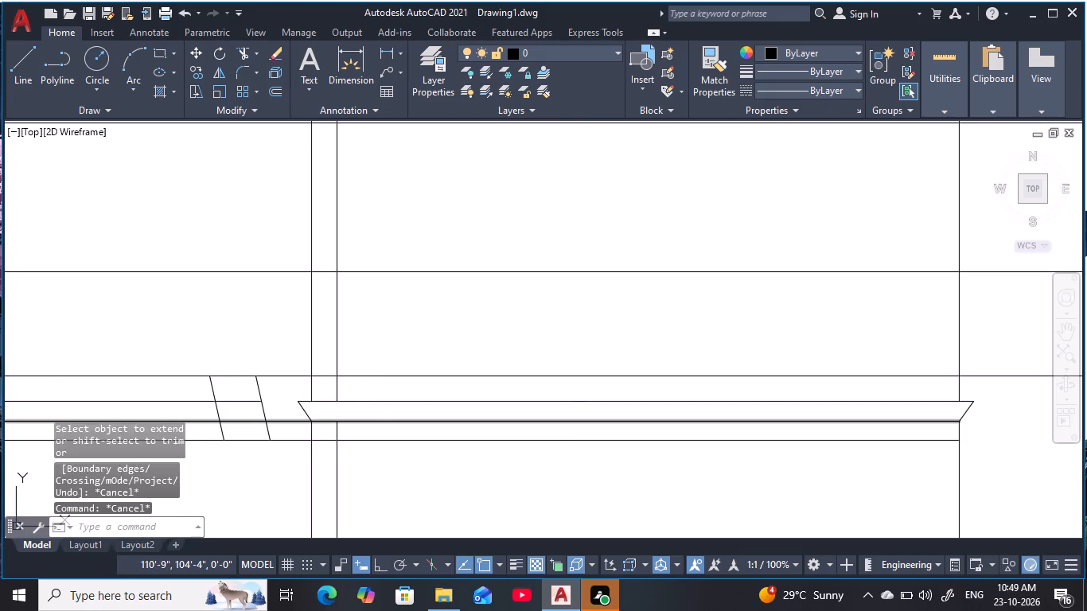
key("Escape")
key("Escape")
key("Escape")
key("Escape")
Trim both paired vertical lines where they cross the top and bottom narrow strips.
type("tr")
key("space")
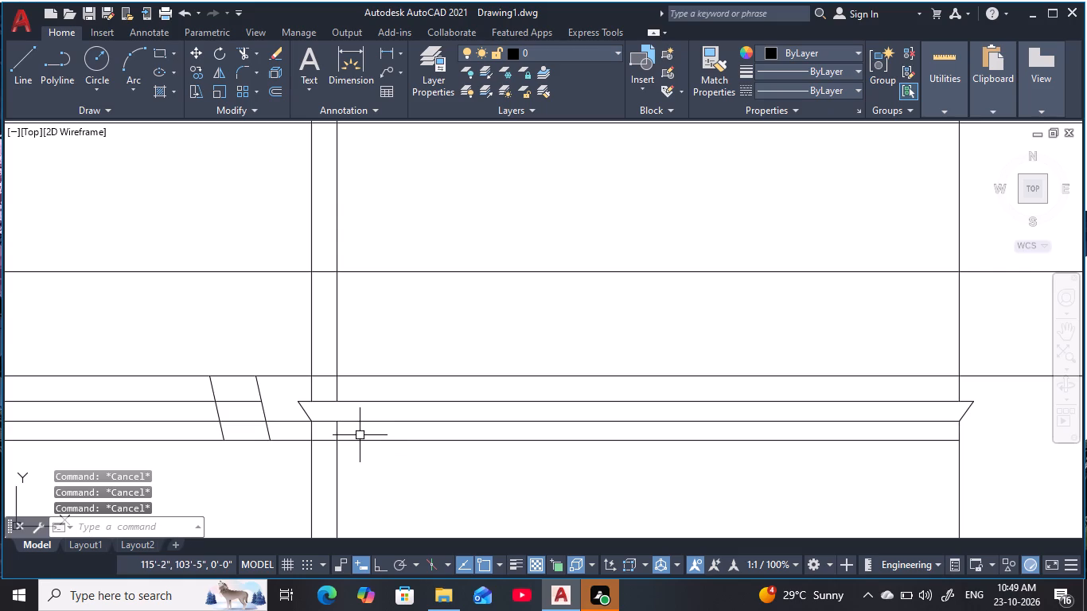
left_click_drag(347, 391, 304, 391)
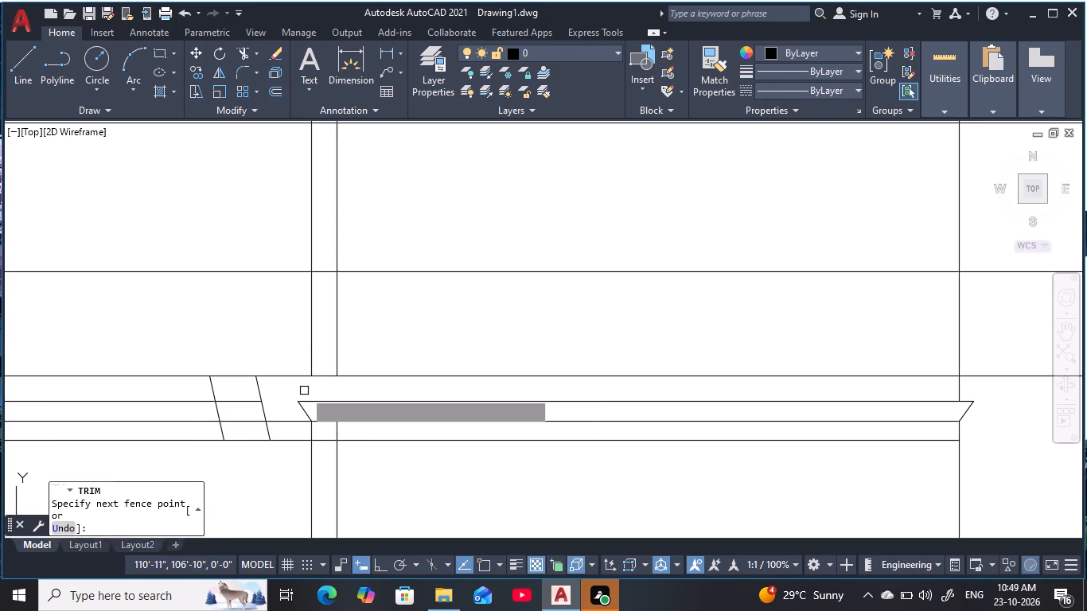
scroll(353, 435, "up", 1)
left_click_drag(350, 434, 275, 434)
Trim the middle strip's lower line between the slanted pair and short slanted line, and both its lines left of the pair.
left_click_drag(269, 429, 255, 405)
scroll(275, 426, "down", 1)
middle_click_drag(275, 424, 243, 425)
scroll(777, 466, "down", 1)
middle_click_drag(772, 469, 725, 477)
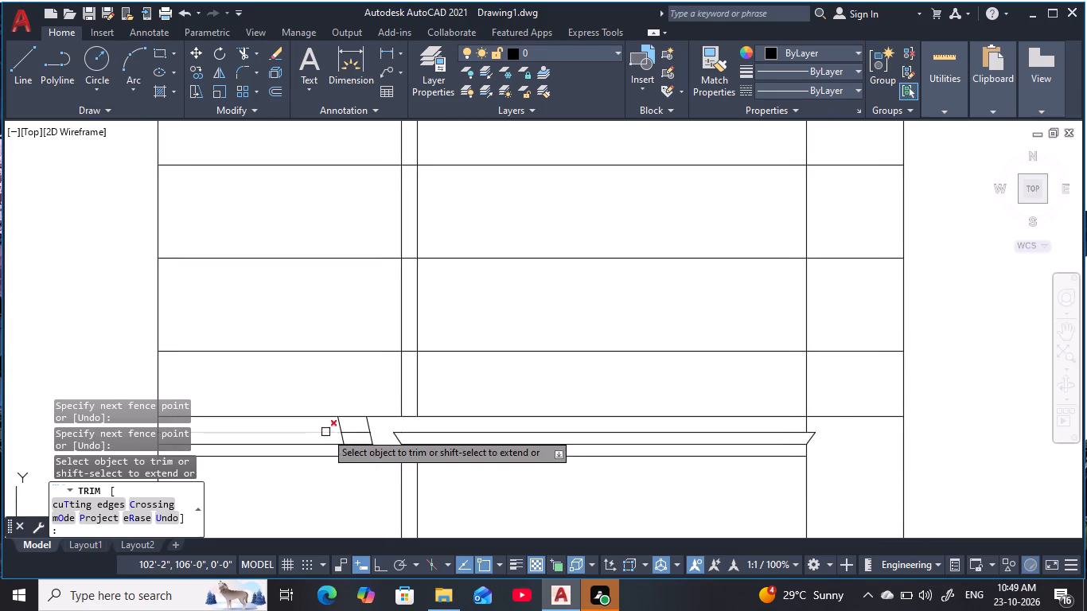
scroll(347, 433, "up", 3)
scroll(357, 428, "down", 1)
middle_click_drag(367, 427, 543, 423)
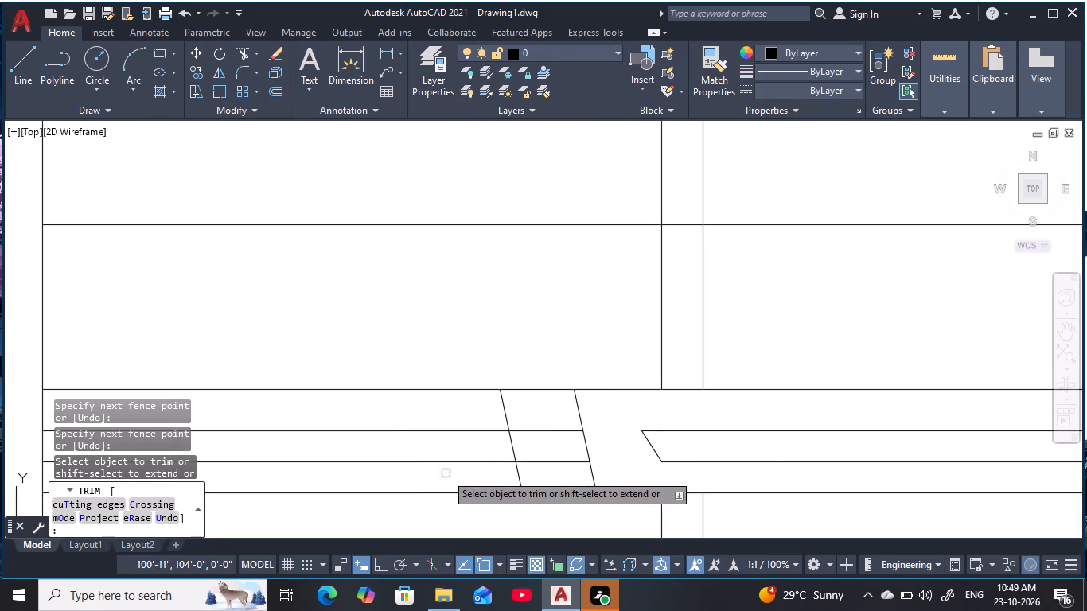
left_click_drag(446, 477, 400, 426)
scroll(598, 453, "down", 2)
middle_click_drag(602, 453, 399, 446)
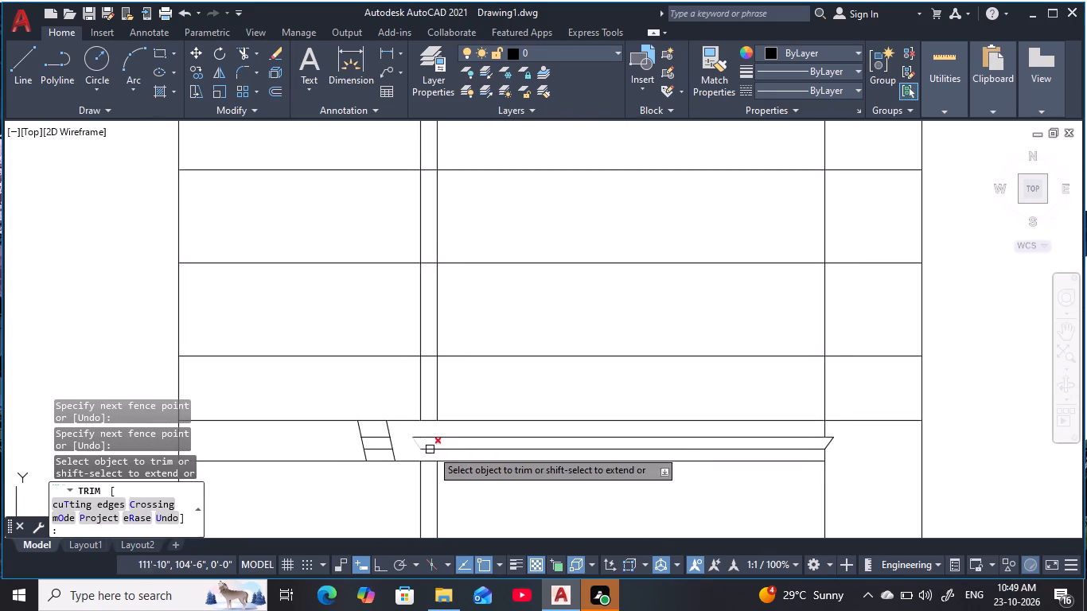
key("Escape")
key("Escape")
key("Escape")
key("Escape")
key("Escape")
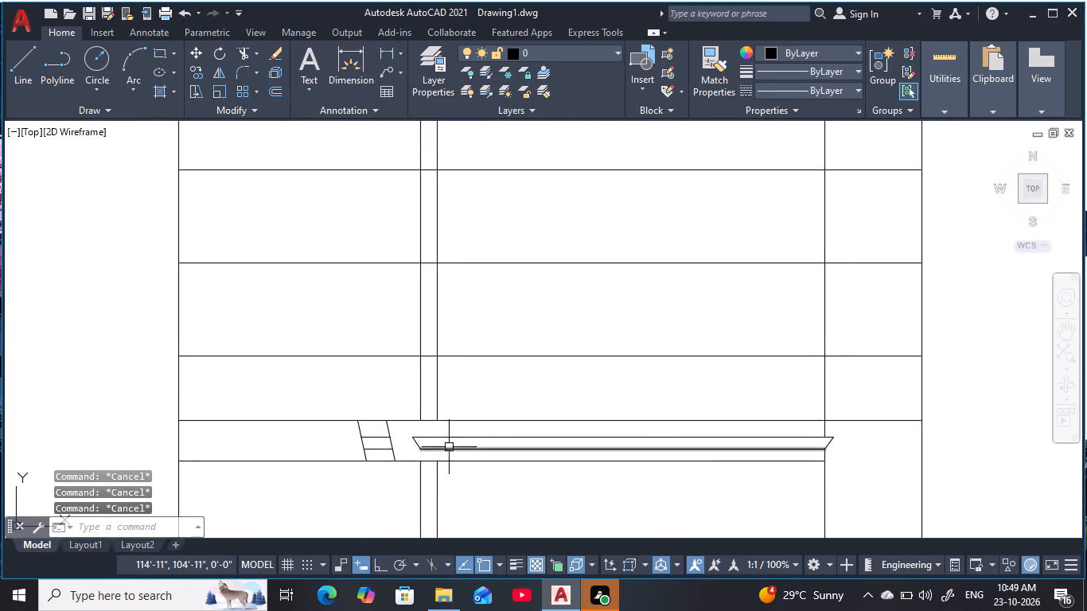
key("Escape")
key("Escape")
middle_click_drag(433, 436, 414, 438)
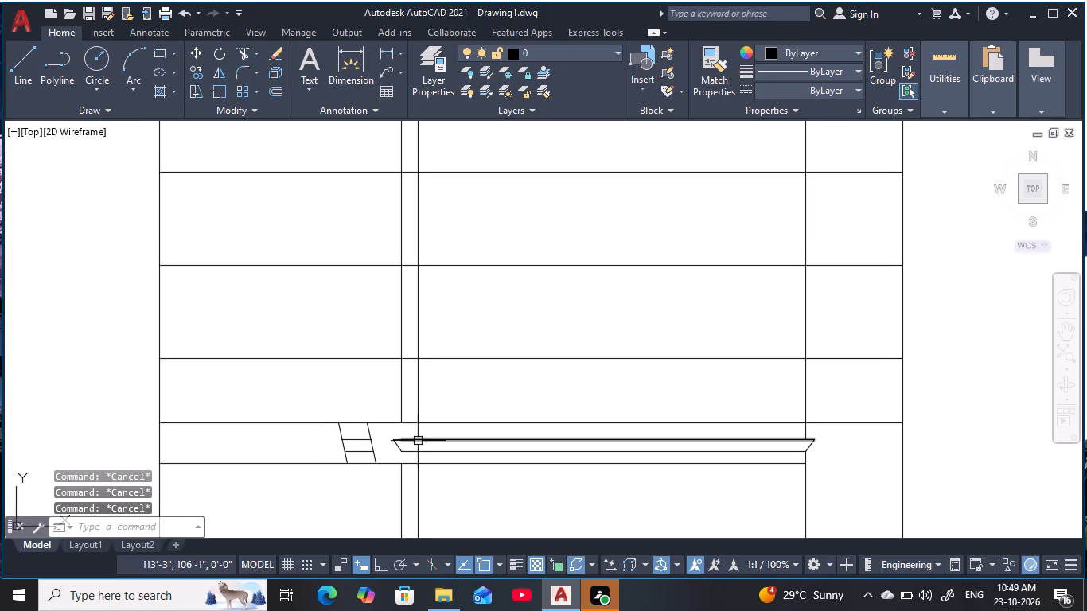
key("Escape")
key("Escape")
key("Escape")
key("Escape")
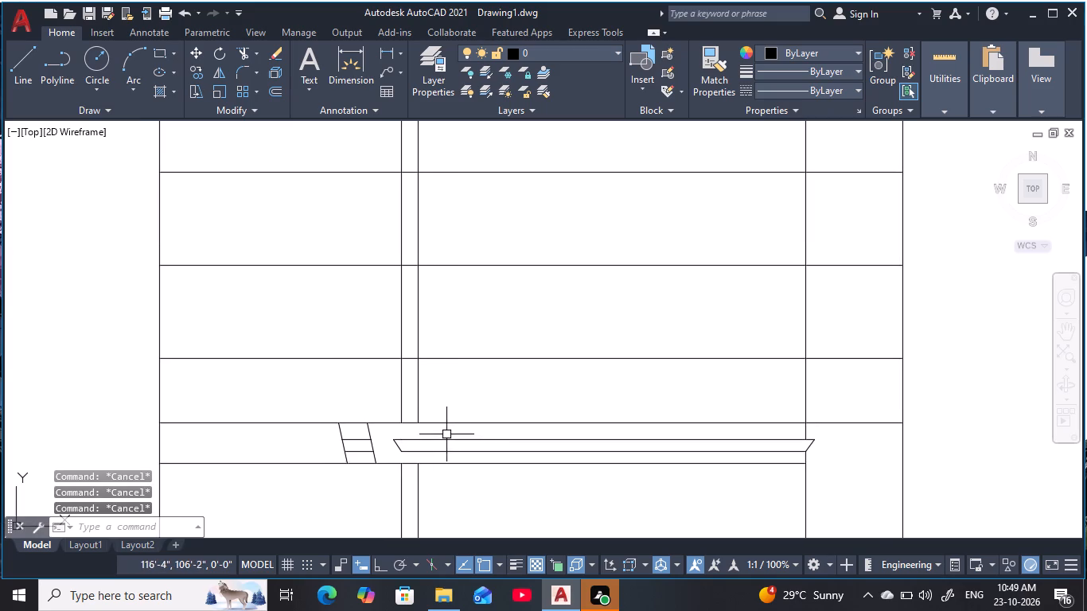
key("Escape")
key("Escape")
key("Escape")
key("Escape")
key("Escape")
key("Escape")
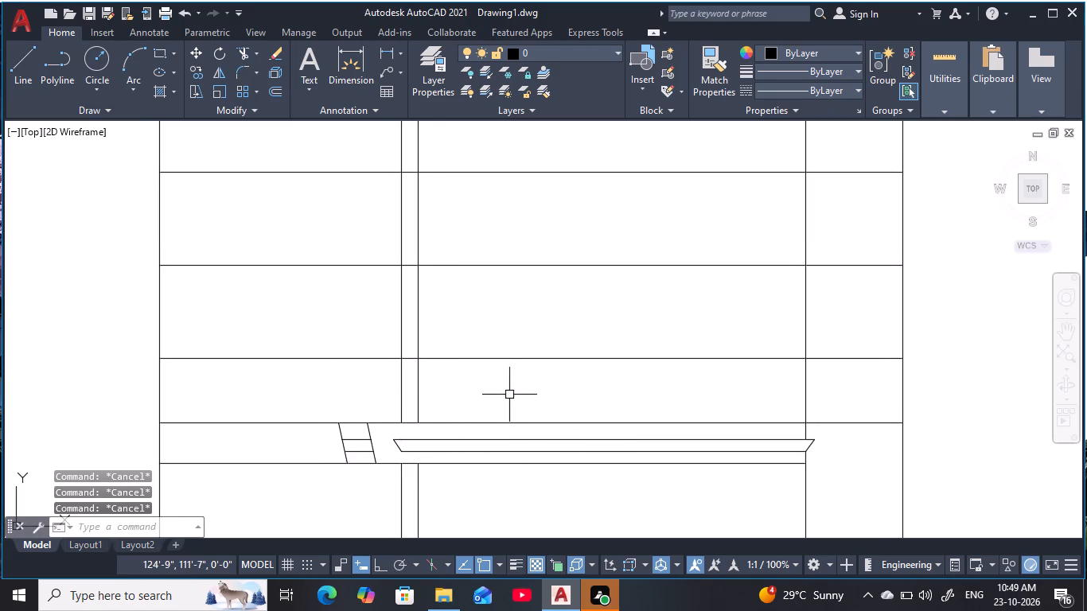
Trim the narrow strips' top and bottom boundary lines to the left of the left slanted line.
scroll(509, 395, "down", 1)
middle_click_drag(509, 395, 505, 410)
middle_click_drag(407, 399, 425, 399)
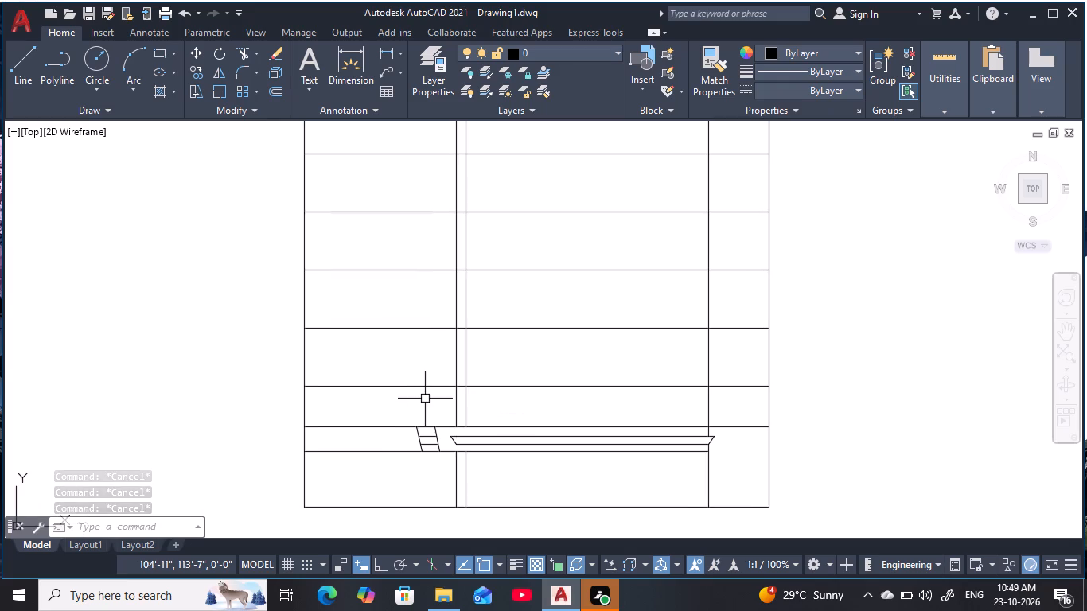
key("Escape")
key("Escape")
type("tr")
key("space")
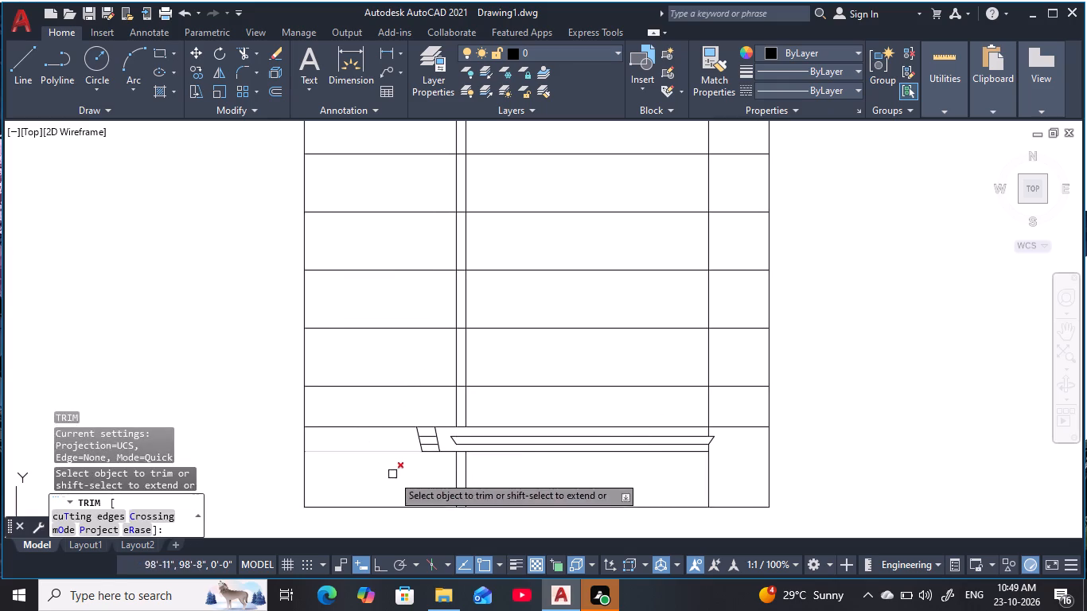
left_click_drag(393, 477, 368, 407)
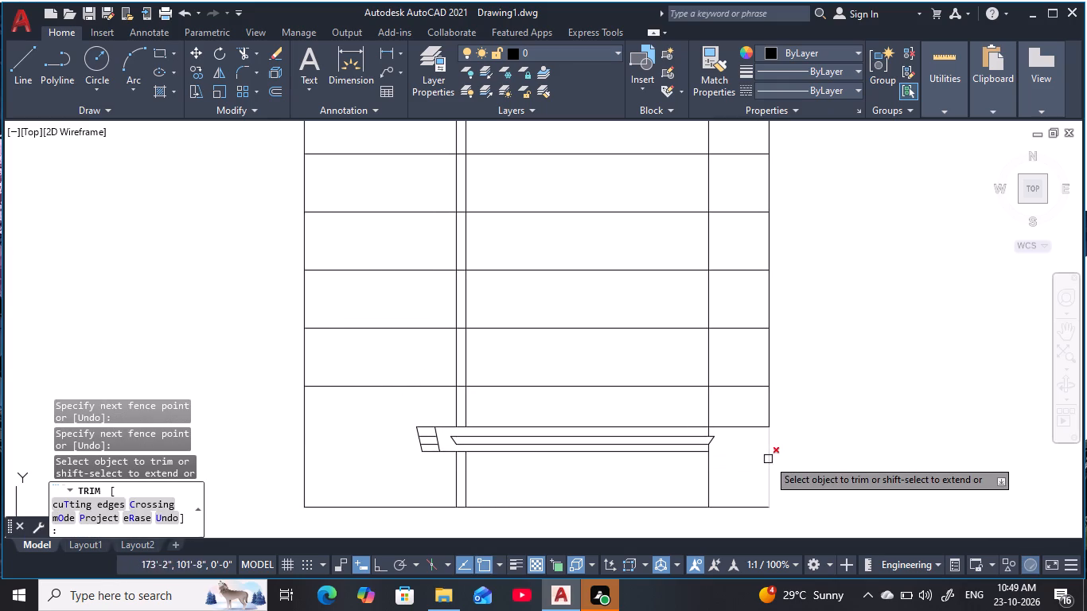
middle_click_drag(738, 449, 721, 449)
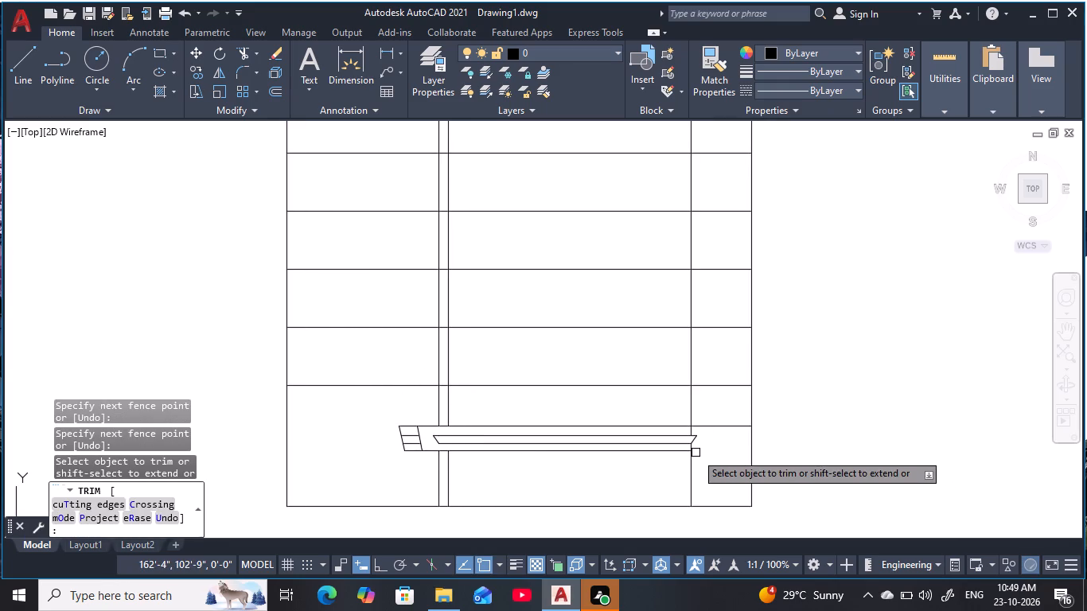
scroll(696, 450, "up", 1)
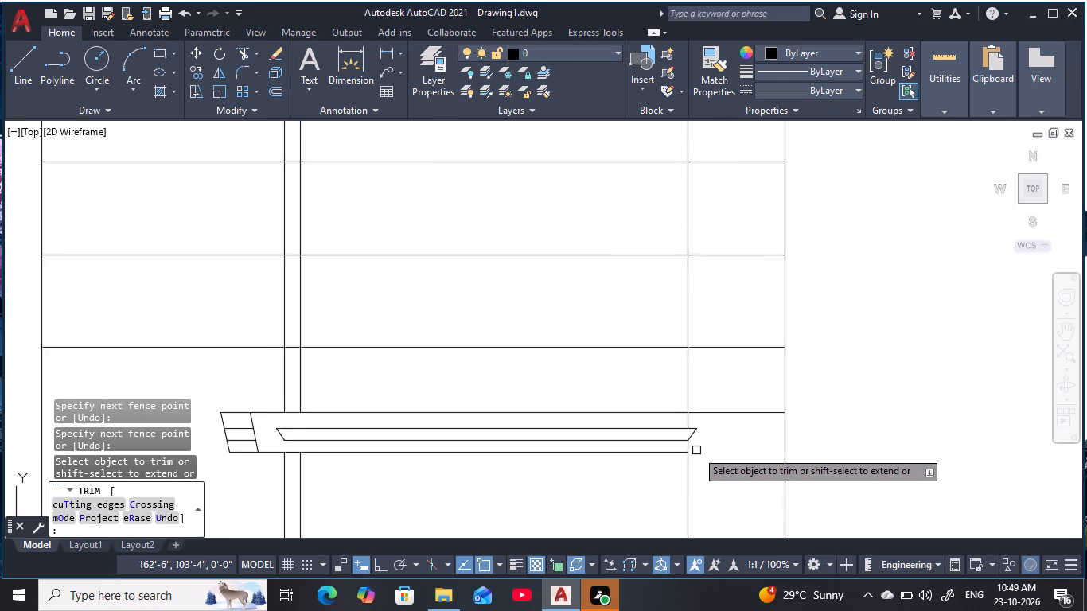
scroll(696, 450, "up", 2)
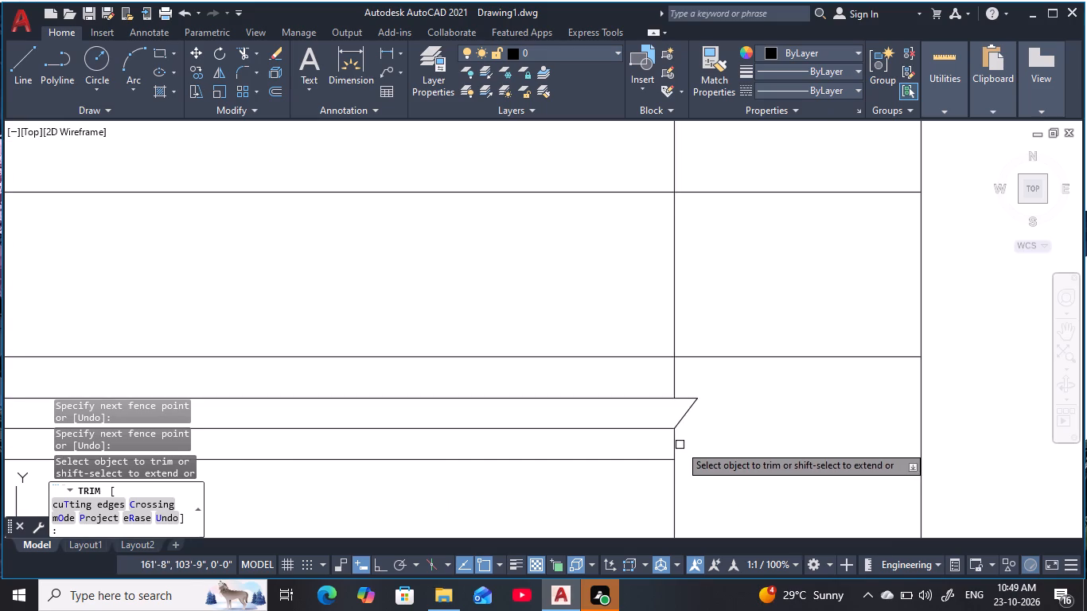
key("Escape")
key("Escape")
key("Escape")
key("Escape")
key("Escape")
key("Escape")
key("Escape")
key("Escape")
key("Escape")
key("Escape")
key("Escape")
key("Escape")
key("Escape")
key("Escape")
key("Escape")
key("Escape")
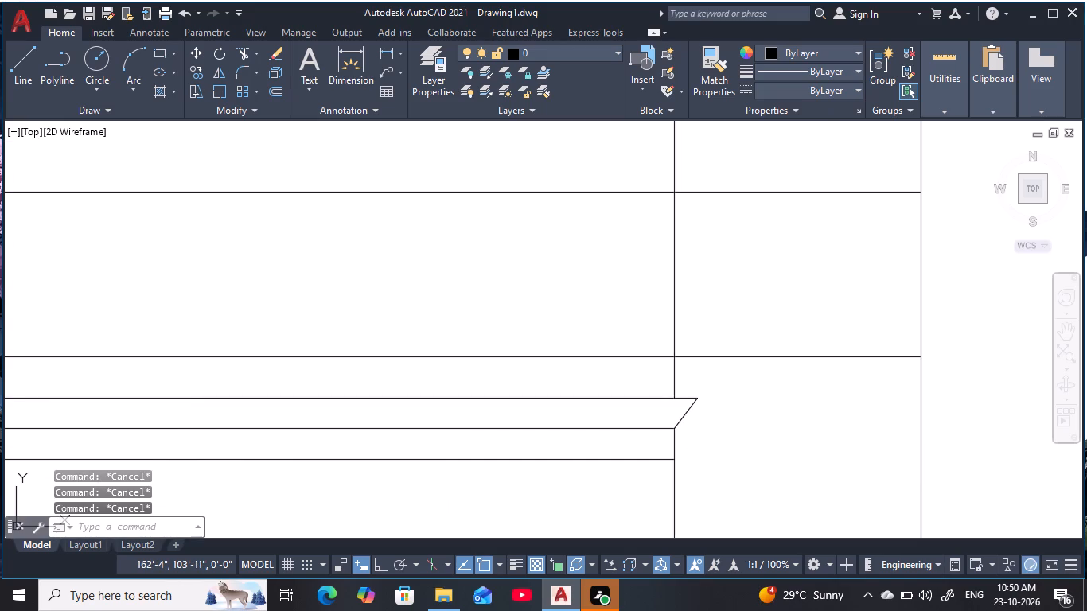
Offset the upper part of the right interior vertical line 9" to the left.
key("Escape")
key("o")
key("space")
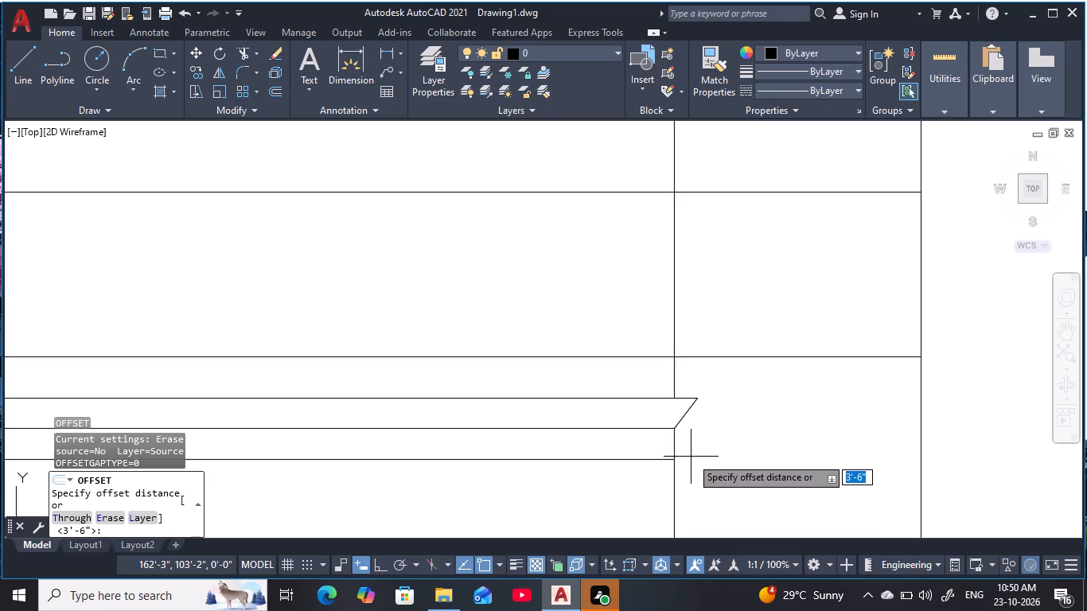
key("9")
key("space")
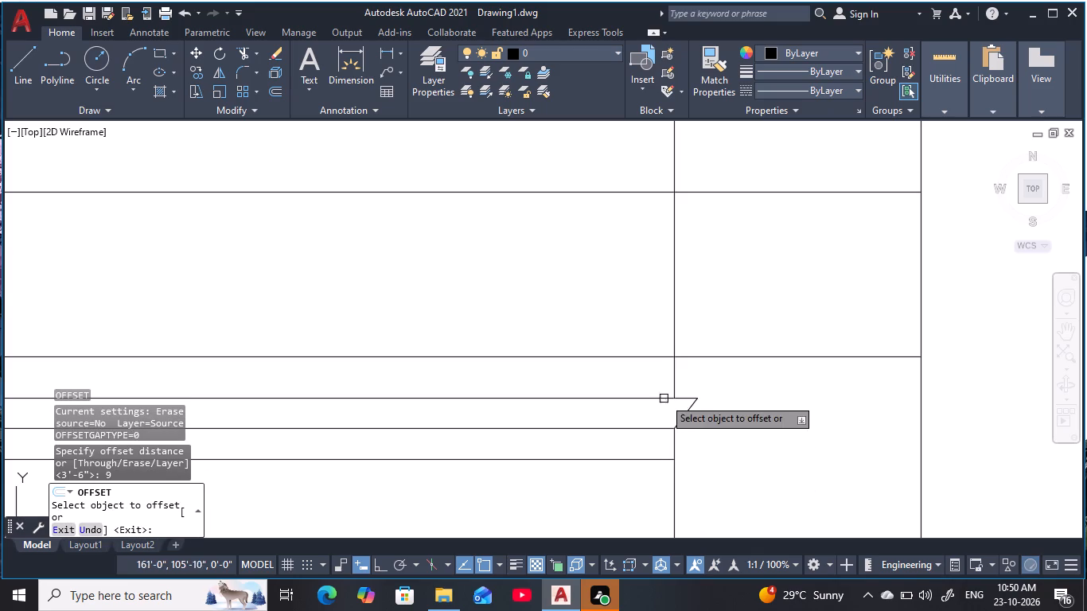
left_click(674, 384)
left_click(571, 391)
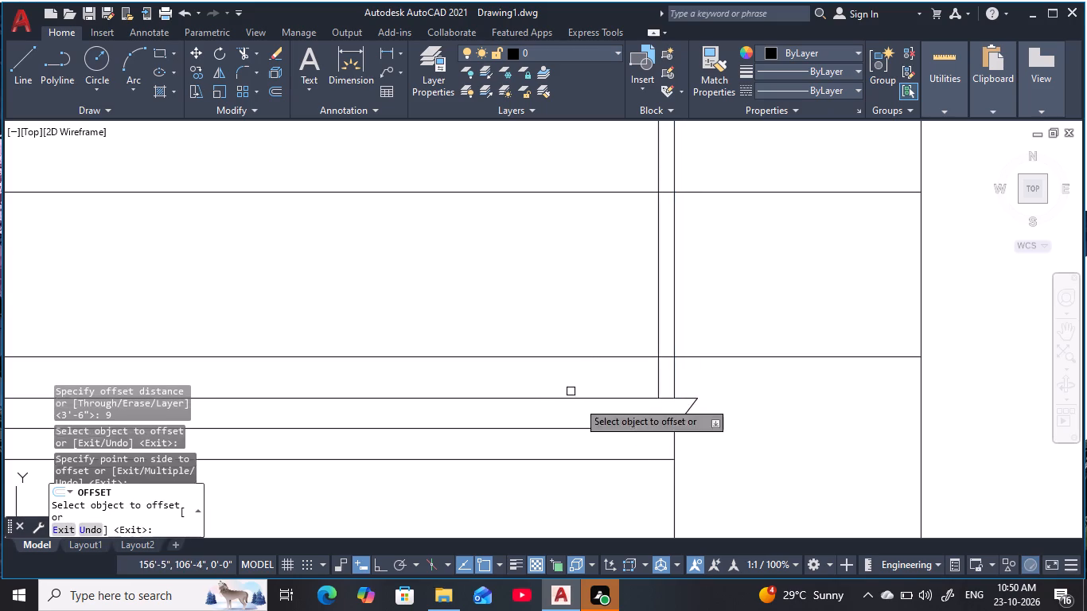
Offset the lower part of the right interior vertical line 9" to the left.
left_click(675, 495)
left_click(567, 496)
key("Escape")
key("Escape")
key("Escape")
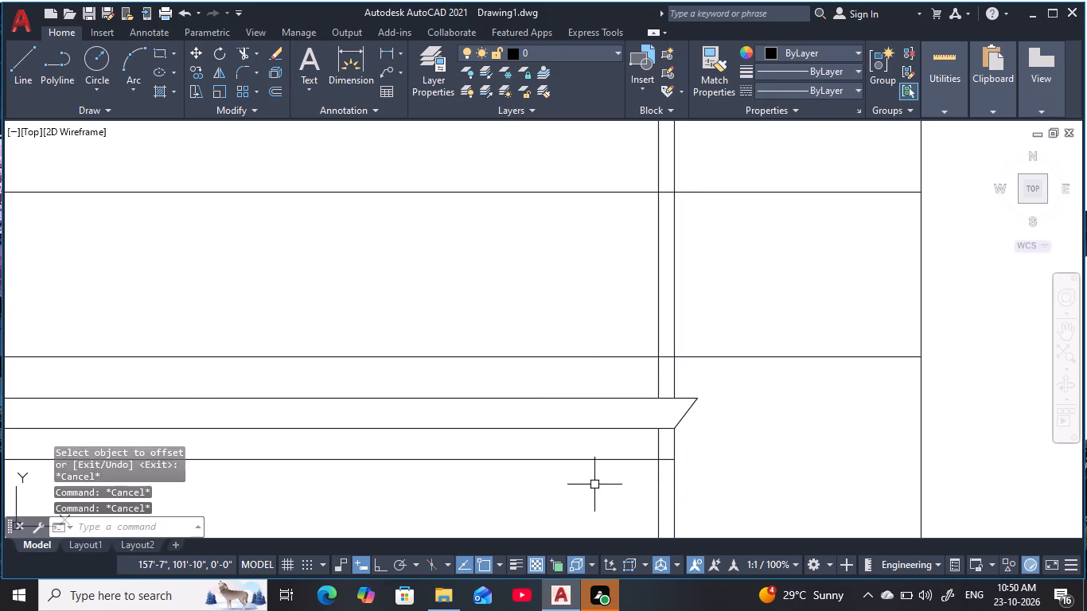
key("Escape")
key("Escape")
Trim the outer line of the right vertical pair below and across the narrow strips, plus the bottom strip line's stub past the inner line.
type("tr")
key("space")
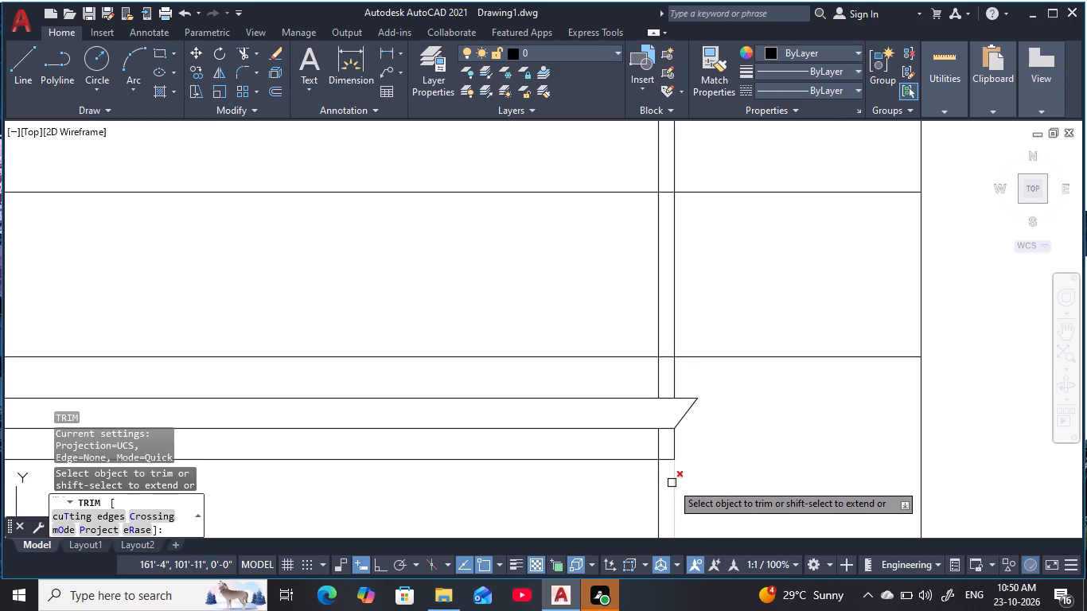
left_click(672, 482)
middle_click_drag(744, 478, 751, 512)
scroll(750, 512, "up", 1)
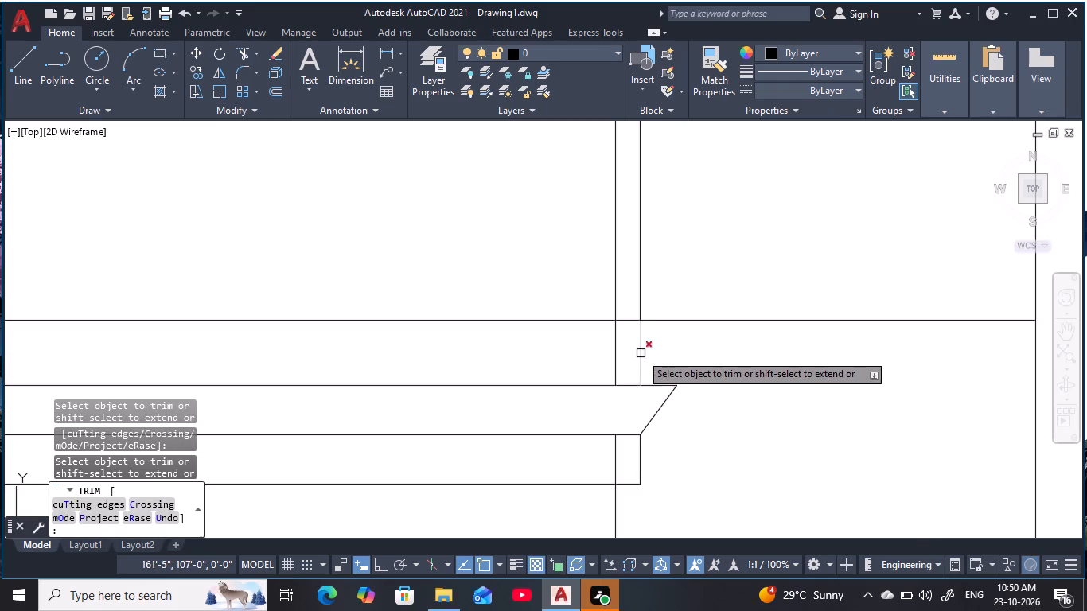
left_click(641, 353)
middle_click_drag(730, 368, 769, 387)
scroll(707, 477, "down", 3)
middle_click_drag(708, 476, 727, 450)
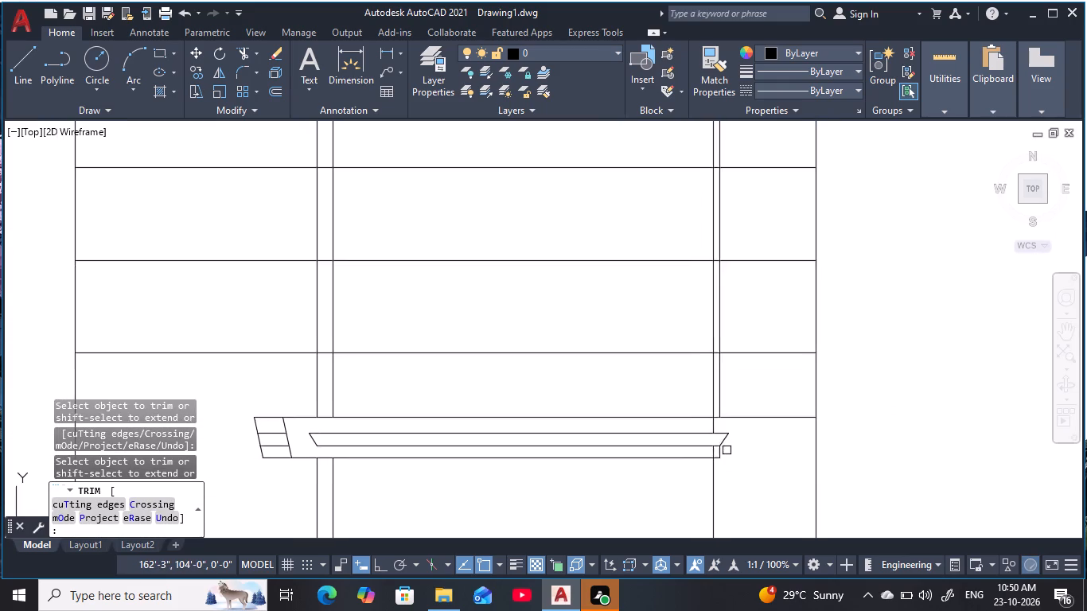
scroll(726, 451, "up", 3)
left_click(703, 462)
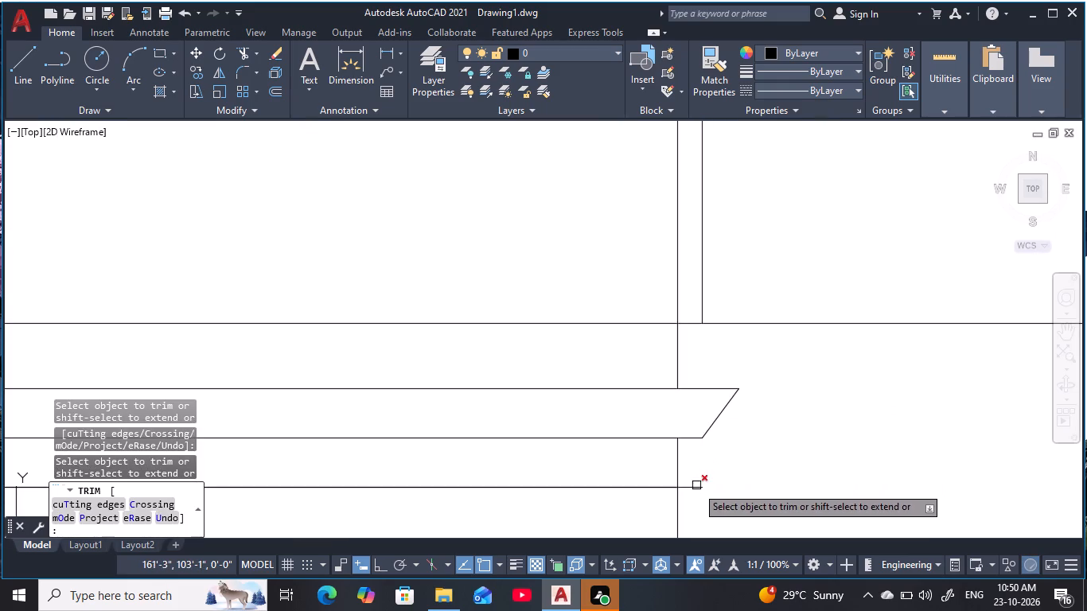
left_click(696, 487)
middle_click(743, 451)
scroll(746, 451, "down", 3)
middle_click_drag(746, 451, 776, 444)
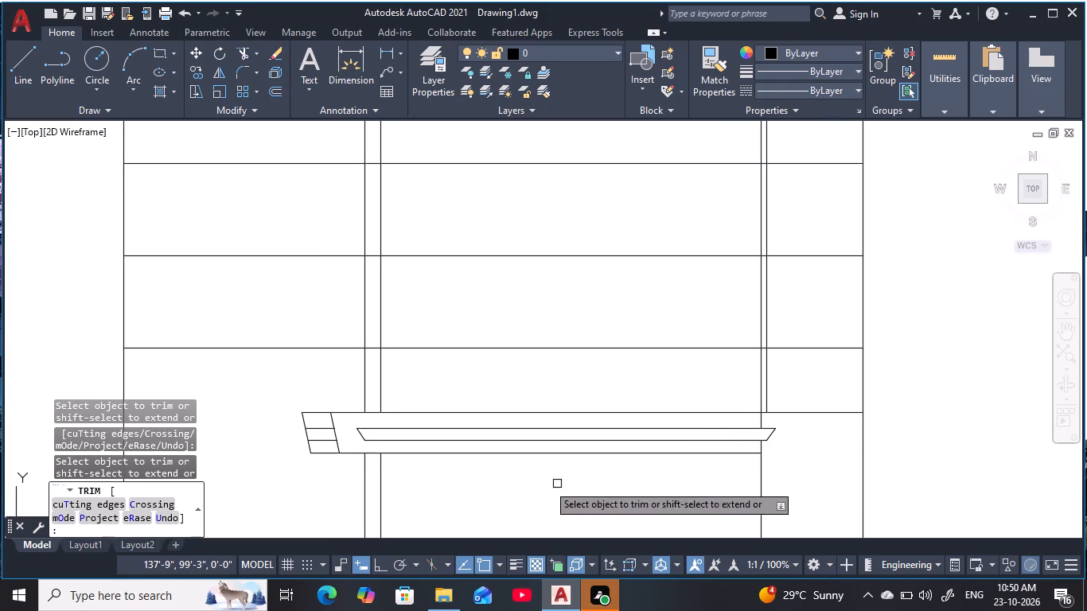
Trim the outer line of the right vertical pair between the strips' top boundary and the horizontal grid line above.
middle_click(511, 479)
scroll(785, 418, "up", 1)
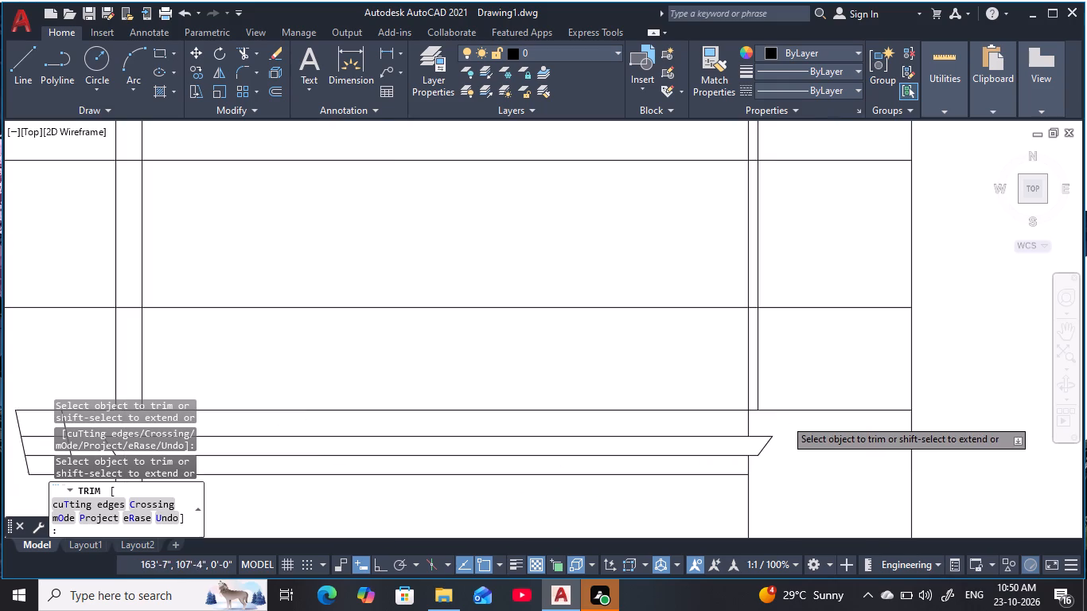
scroll(785, 418, "up", 1)
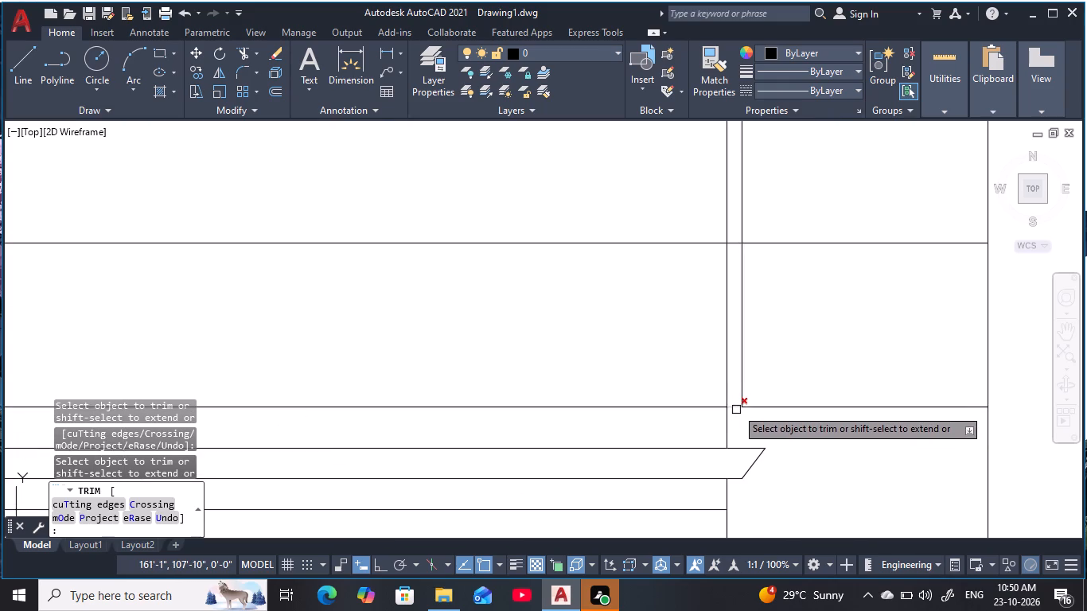
left_click(746, 387)
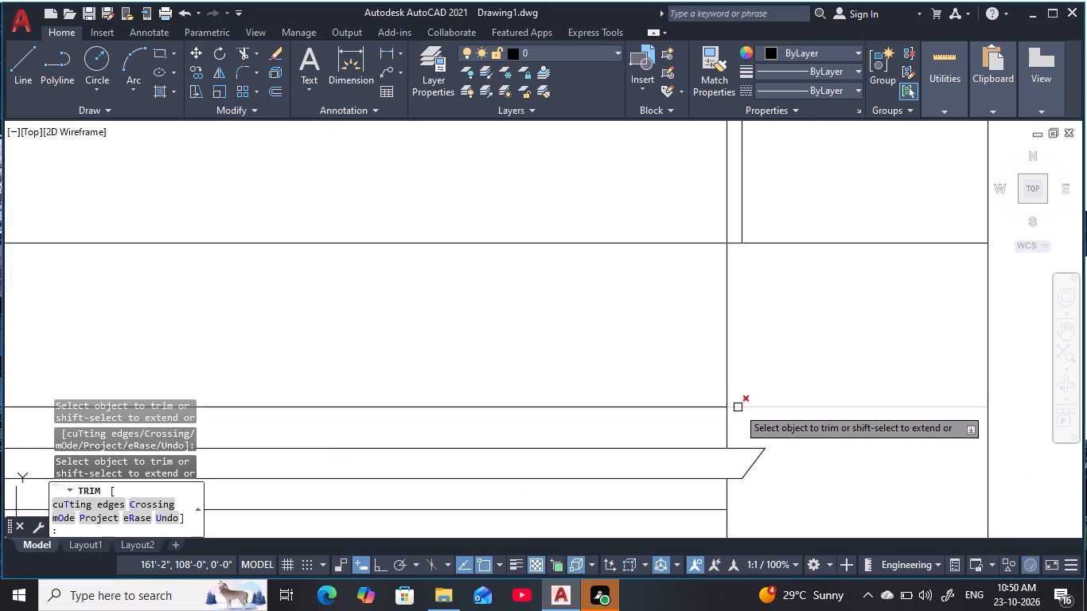
scroll(792, 457, "down", 1)
middle_click_drag(792, 457, 789, 406)
scroll(789, 404, "down", 1)
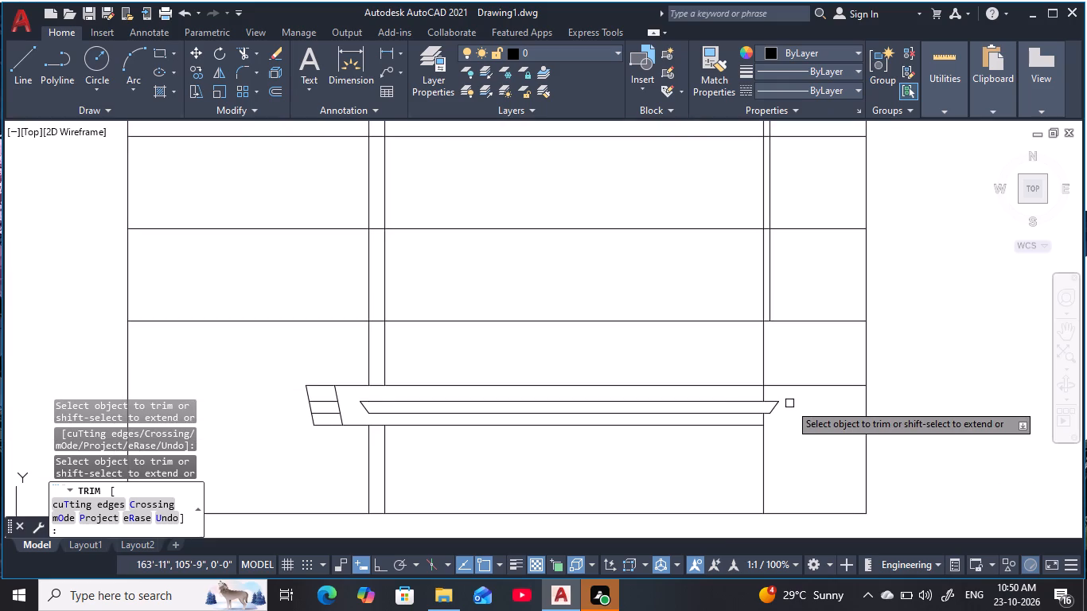
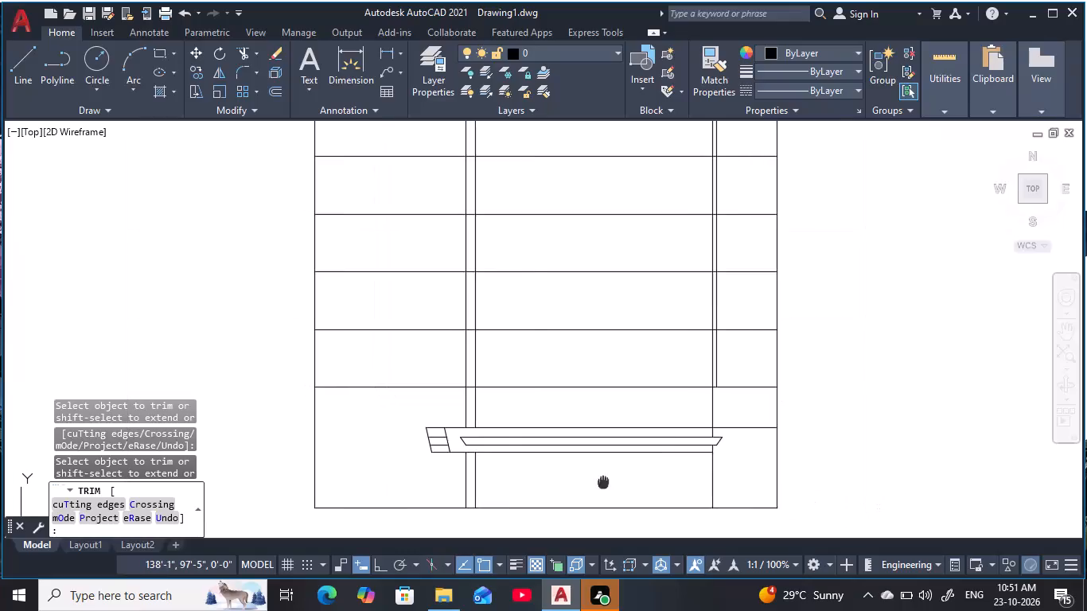
Erase the remaining outer line of the right vertical pair above the narrow strips.
key("Escape")
key("Escape")
key("Escape")
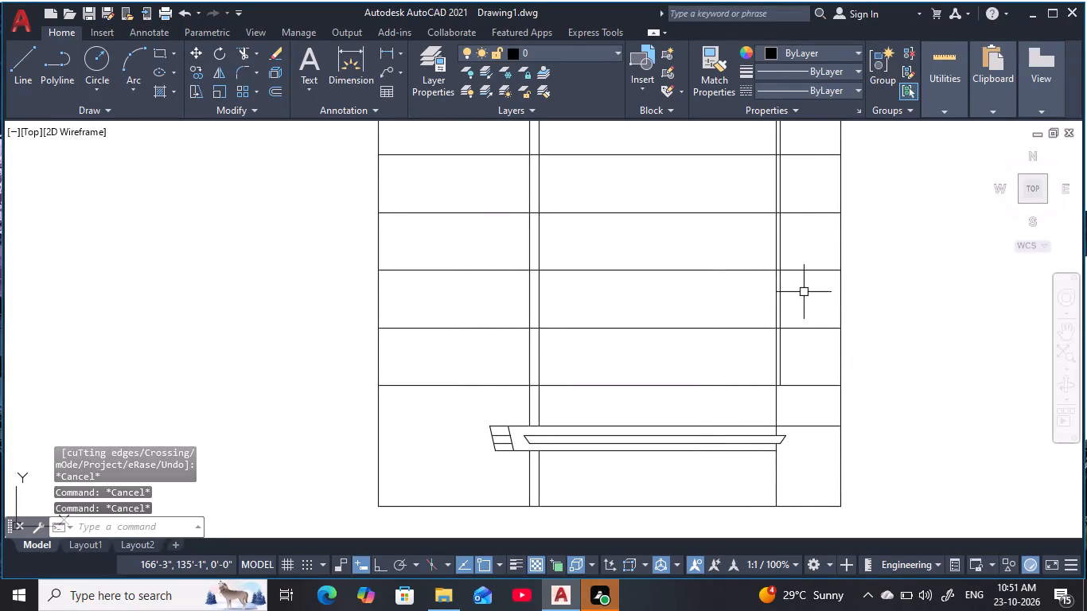
left_click(791, 303)
scroll(792, 317, "up", 3)
left_click_drag(773, 317, 766, 318)
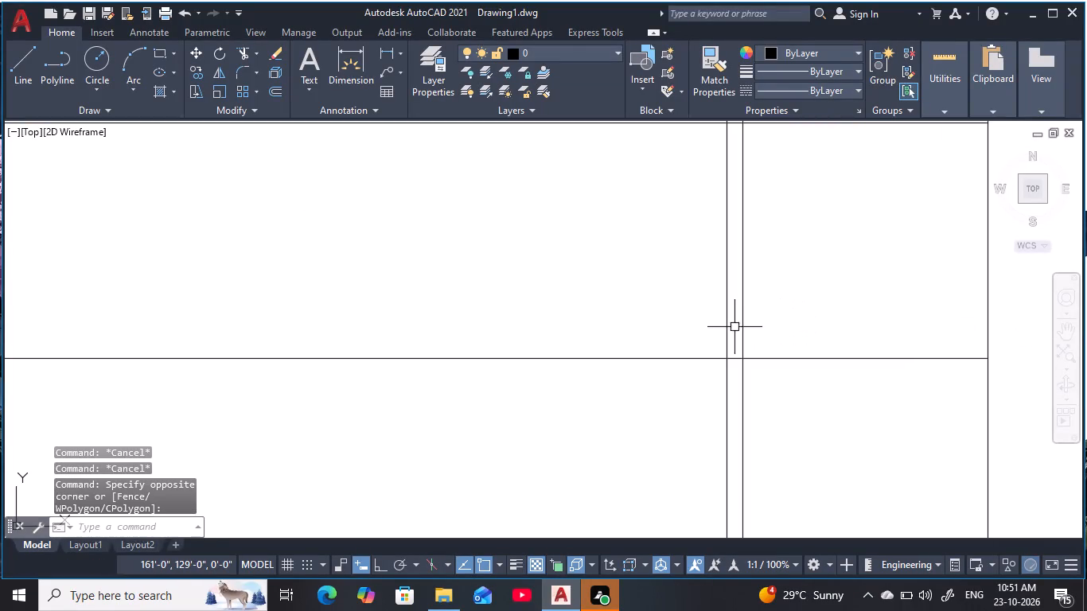
left_click(767, 321)
left_click(731, 330)
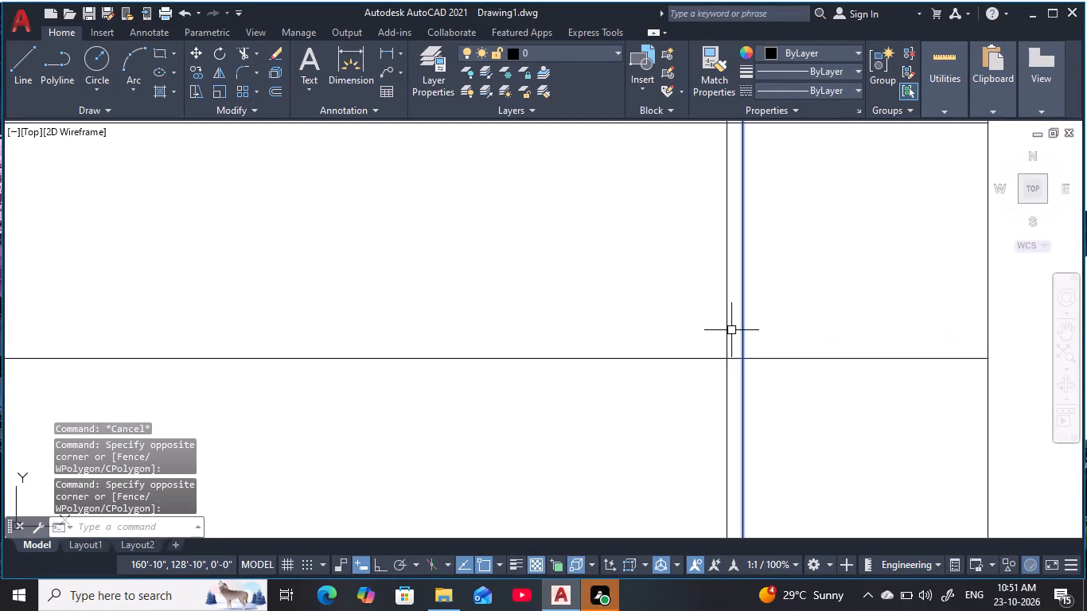
type("e")
key("space")
Trim the strips' top boundary line between the right interior vertical line and the grid's right border.
scroll(628, 384, "down", 3)
middle_click_drag(628, 384, 770, 251)
middle_click_drag(734, 325, 704, 327)
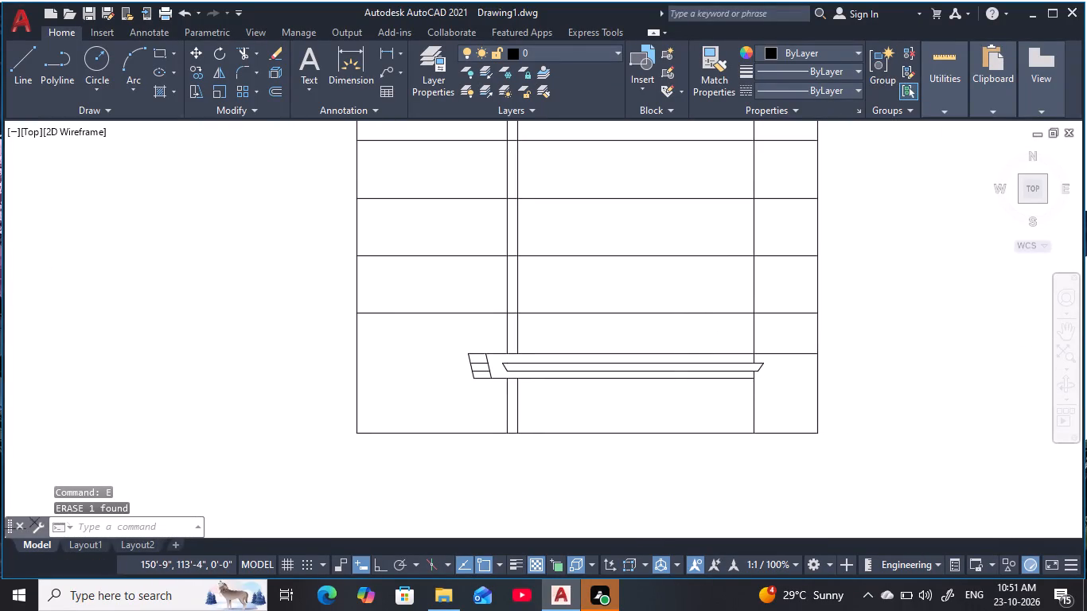
middle_click_drag(636, 426, 633, 434)
scroll(696, 333, "up", 1)
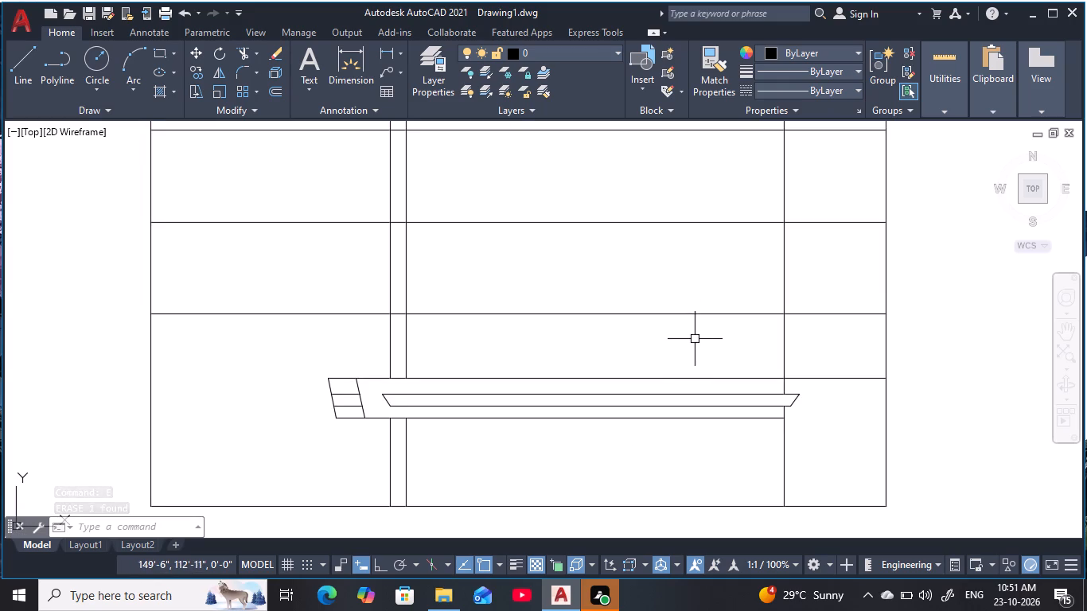
middle_click_drag(695, 339, 692, 327)
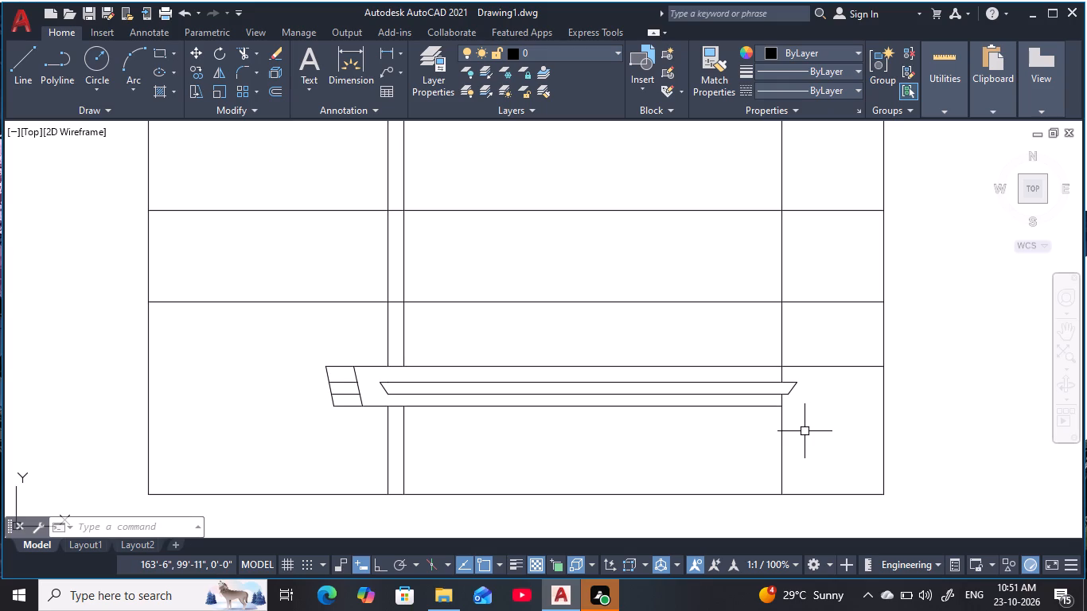
key("Escape")
type("tr")
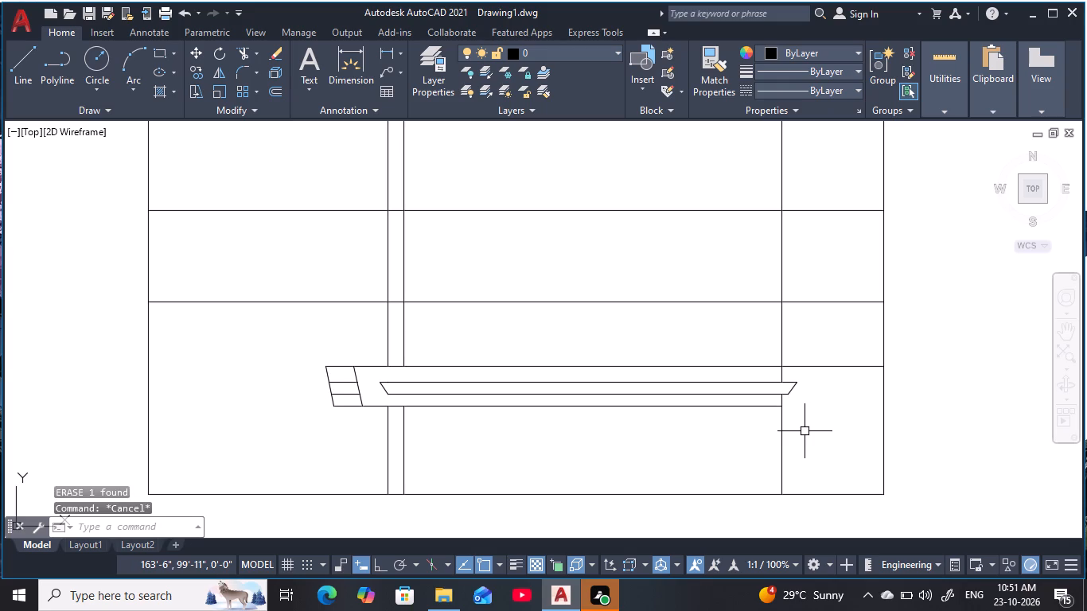
key("space")
left_click(829, 388)
left_click(817, 338)
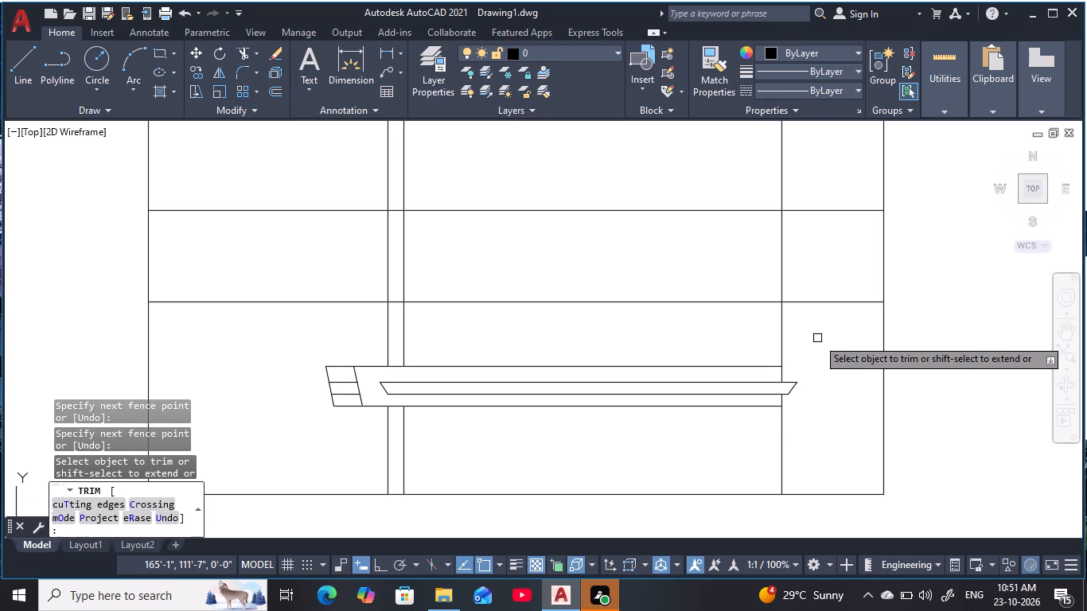
middle_click_drag(826, 360, 838, 385)
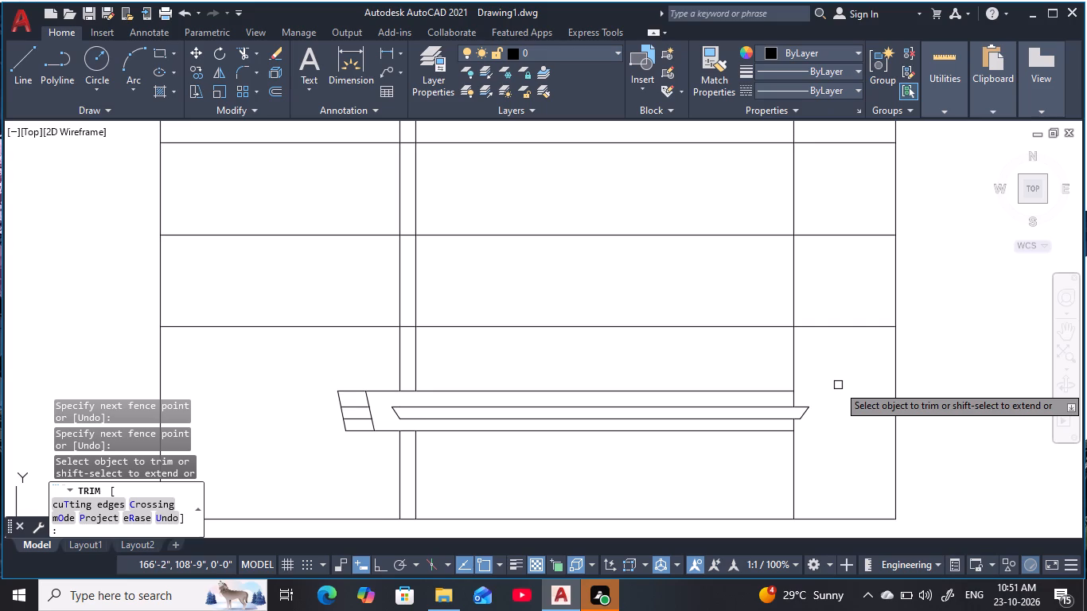
middle_click_drag(838, 385, 812, 387)
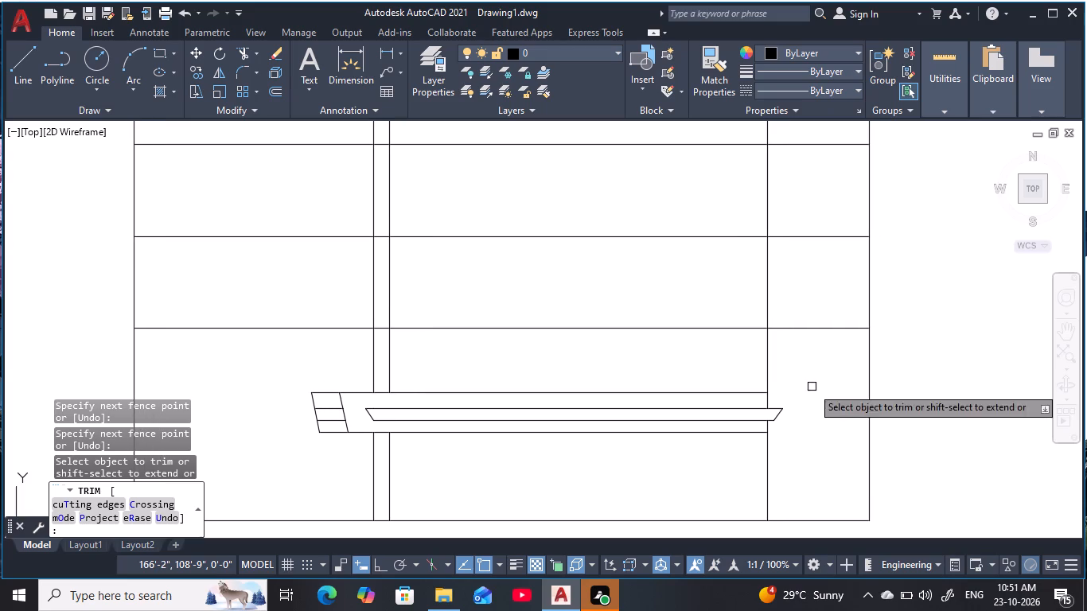
key("Escape")
key("Escape")
key("Escape")
key("Escape")
key("Escape")
key("Escape")
key("Escape")
key("Escape")
key("Escape")
key("Escape")
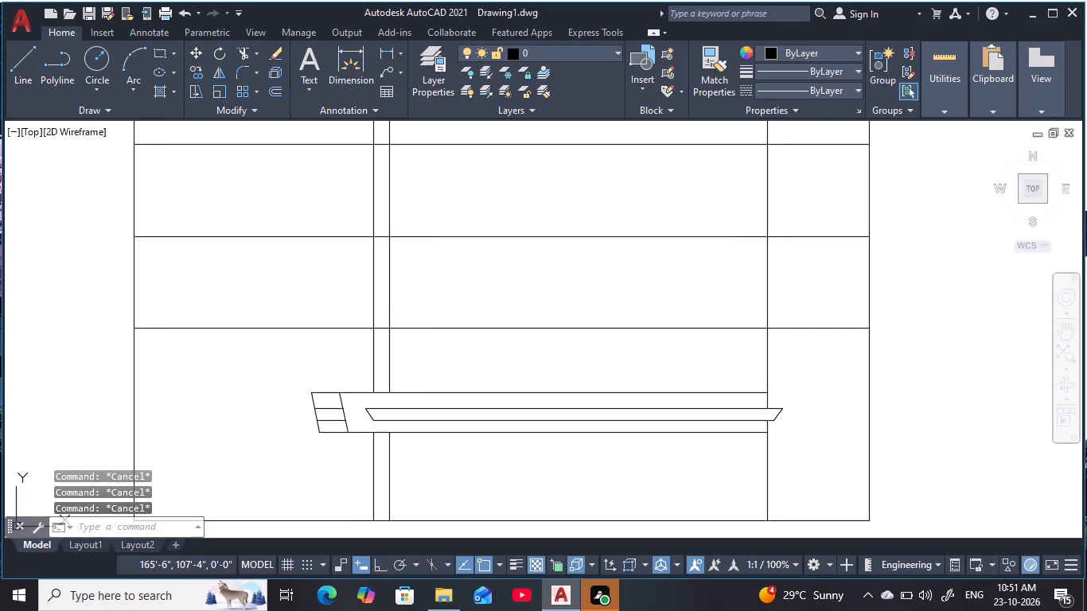
key("Escape")
key("Escape")
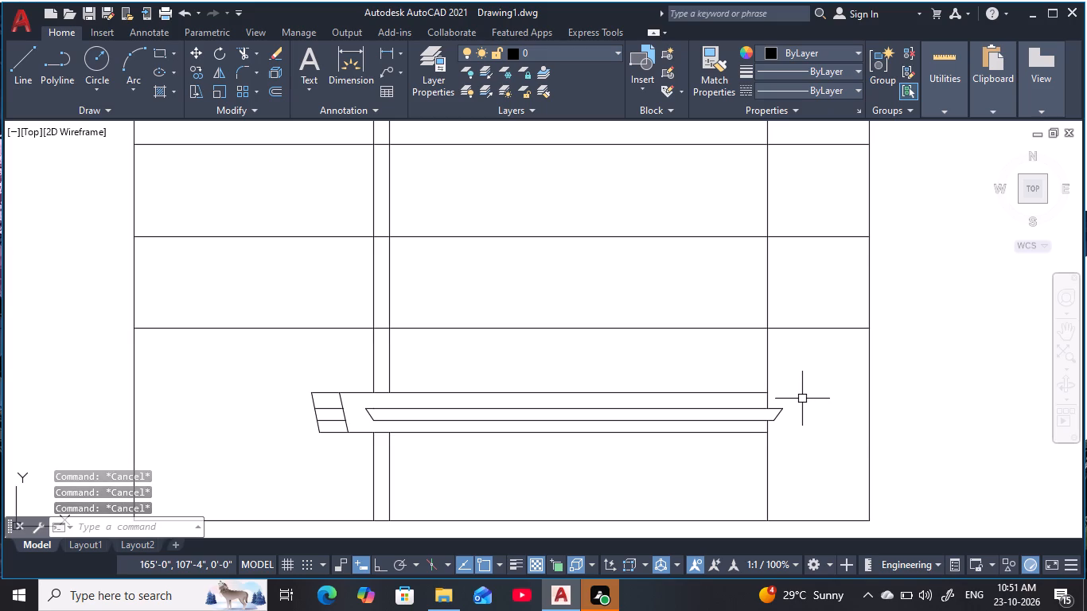
key("Escape")
key("Escape")
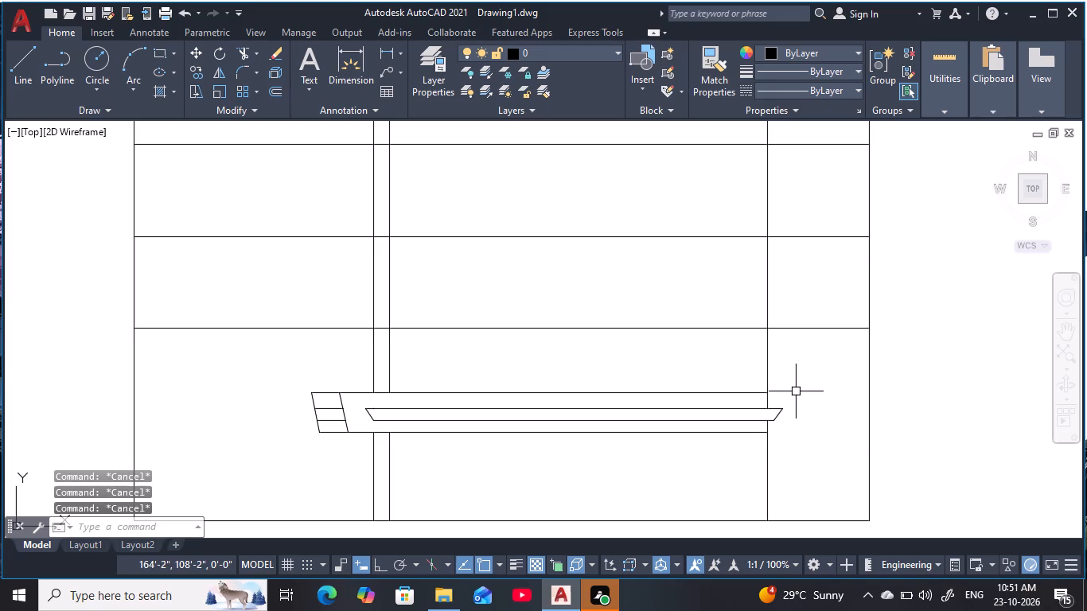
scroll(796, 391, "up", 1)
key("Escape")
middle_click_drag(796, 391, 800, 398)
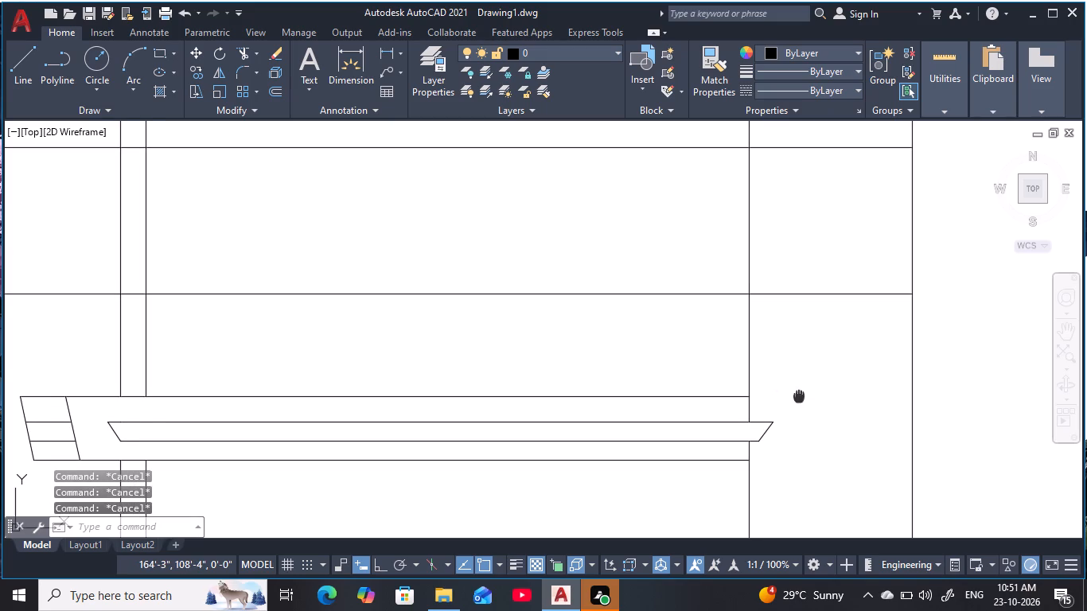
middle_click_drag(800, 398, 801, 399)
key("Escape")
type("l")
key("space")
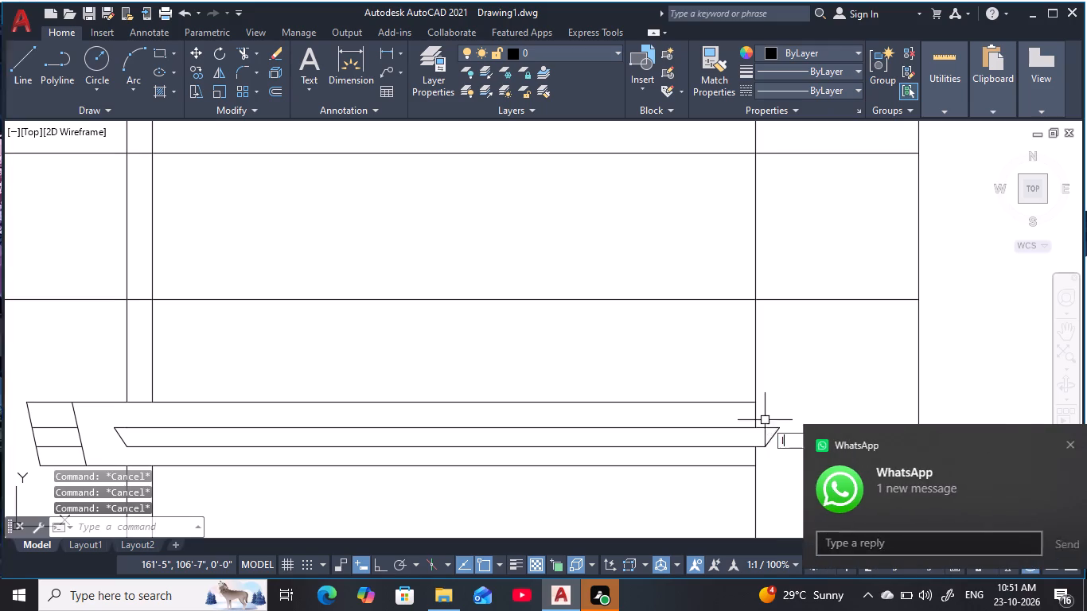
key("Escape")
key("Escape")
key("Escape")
Dismiss the WhatsApp notification covering the drawing area.
scroll(789, 414, "up", 1)
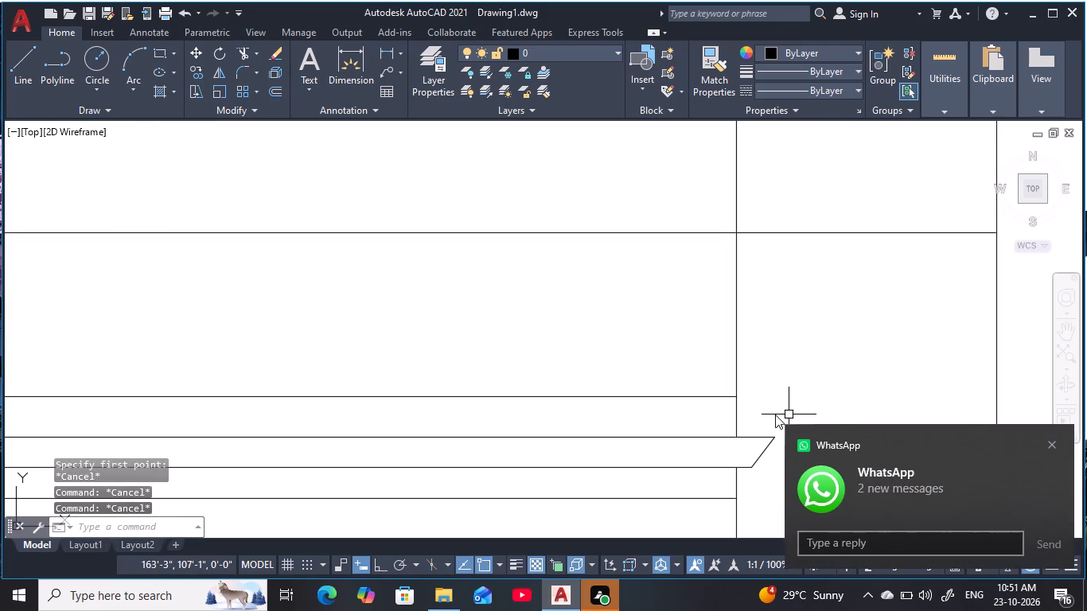
left_click(1054, 443)
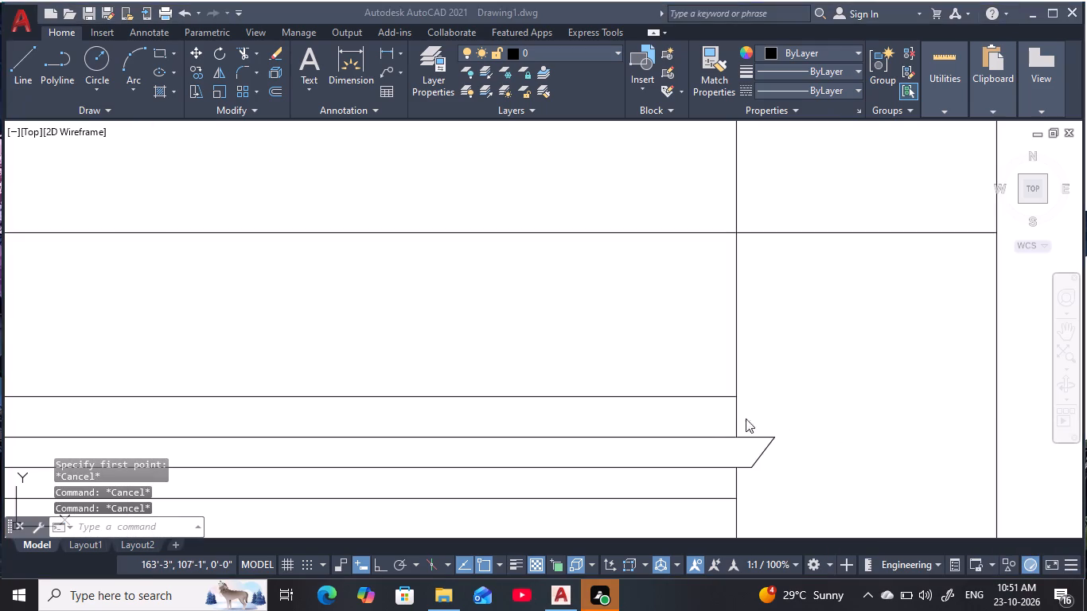
Window-select the slanted line closing the right end of the inner narrow strip.
left_click(725, 414)
left_click(804, 514)
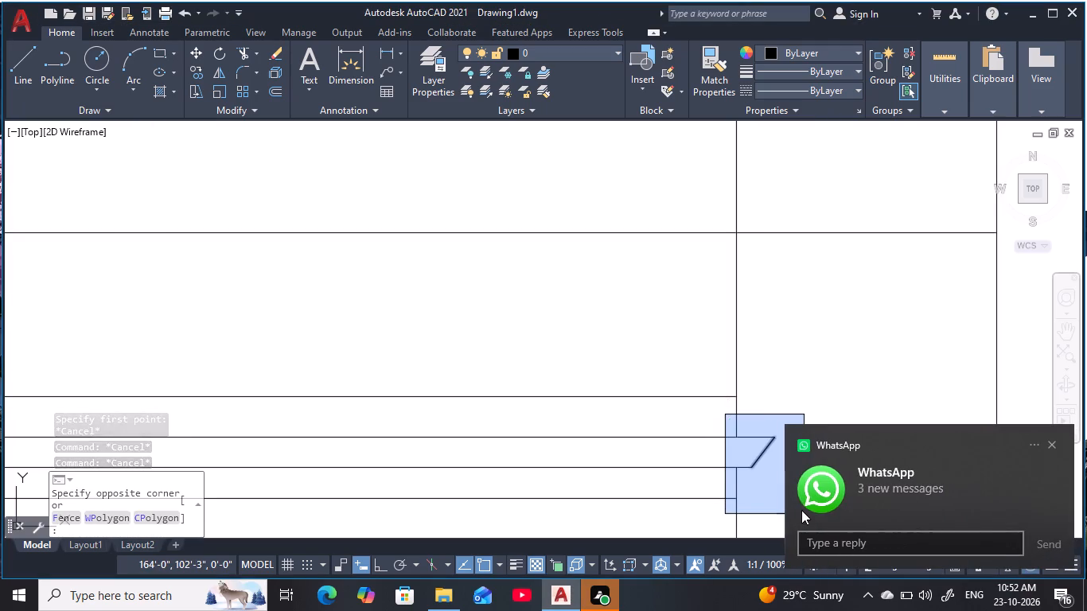
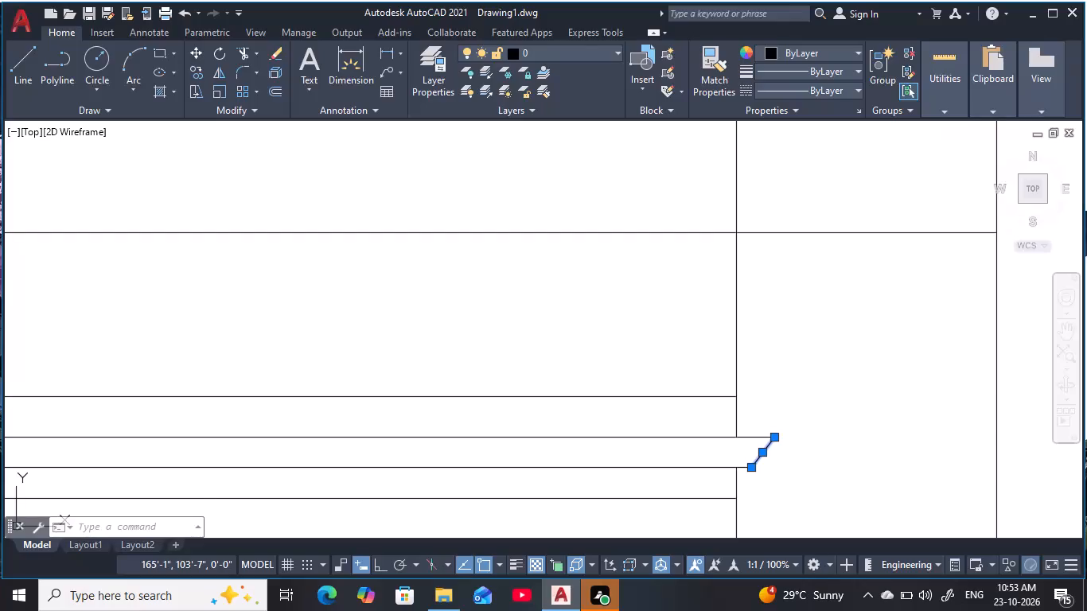
Move the slanted end line horizontally inward along the inner narrow strip, using Ortho, to just inside the right interior vertical line.
type("m")
key("space")
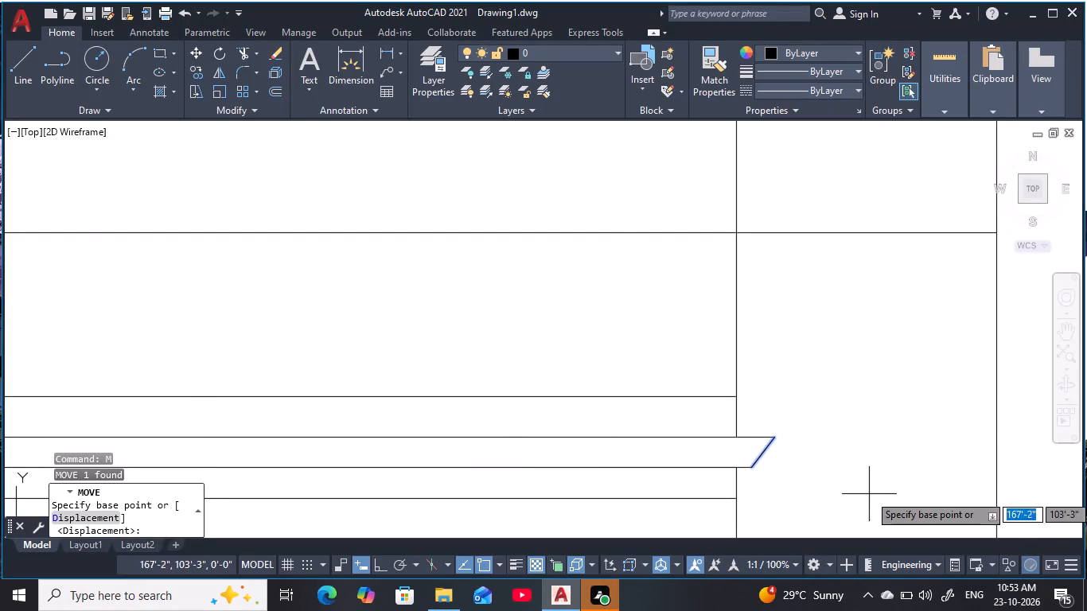
left_click(754, 470)
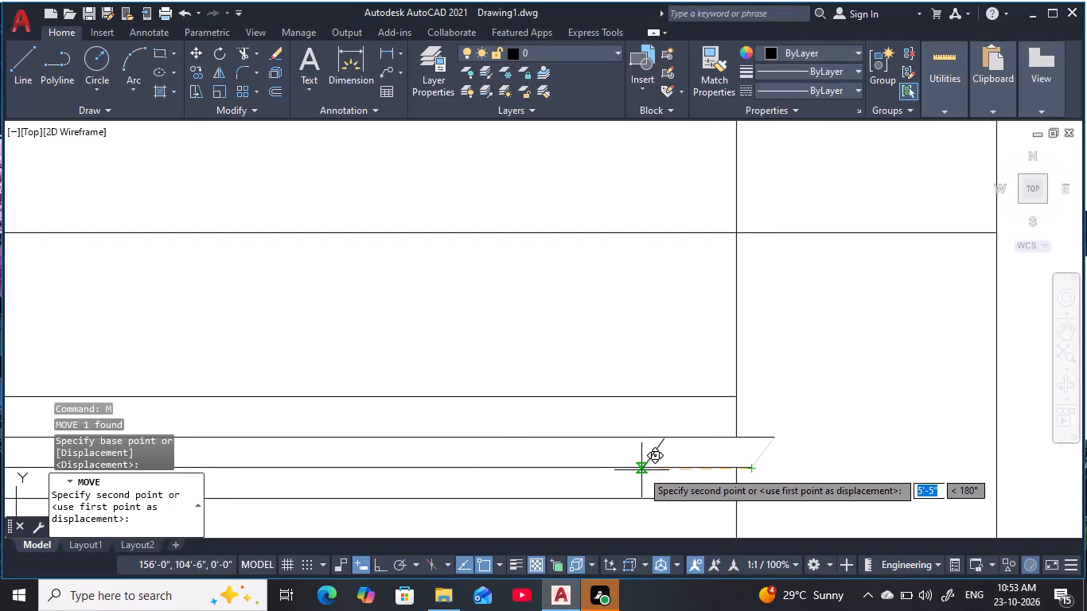
key("F8")
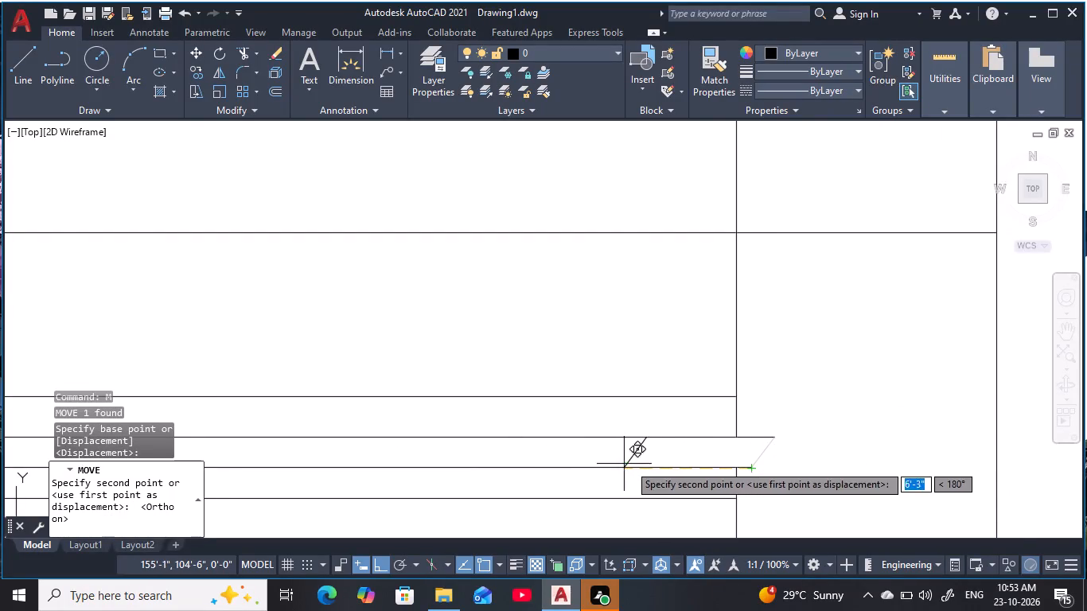
left_click(666, 463)
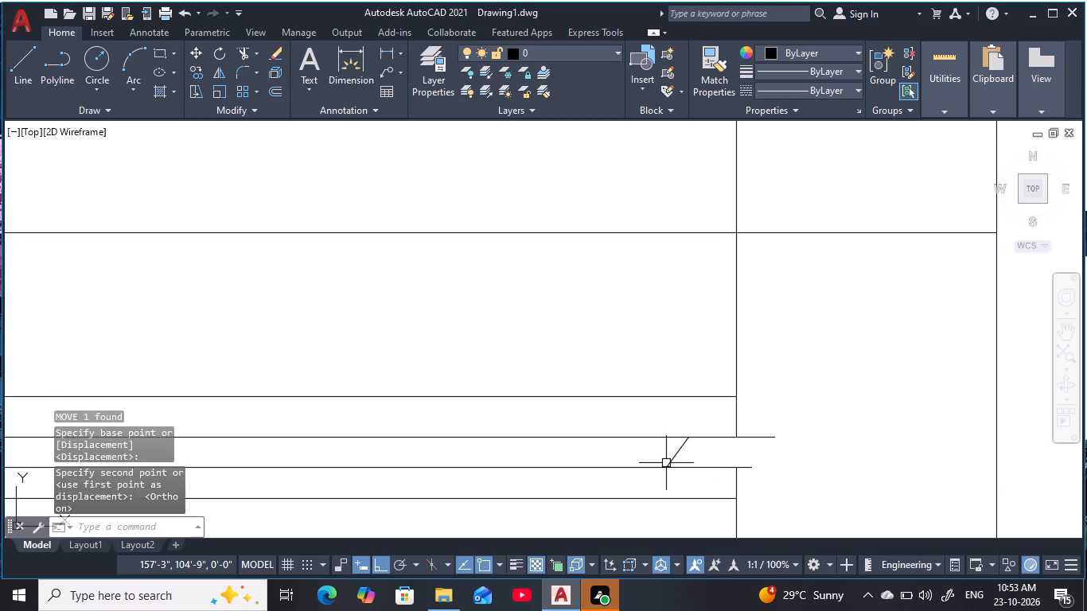
key("Escape")
key("Escape")
key("Escape")
key("Escape")
key("Escape")
key("Escape")
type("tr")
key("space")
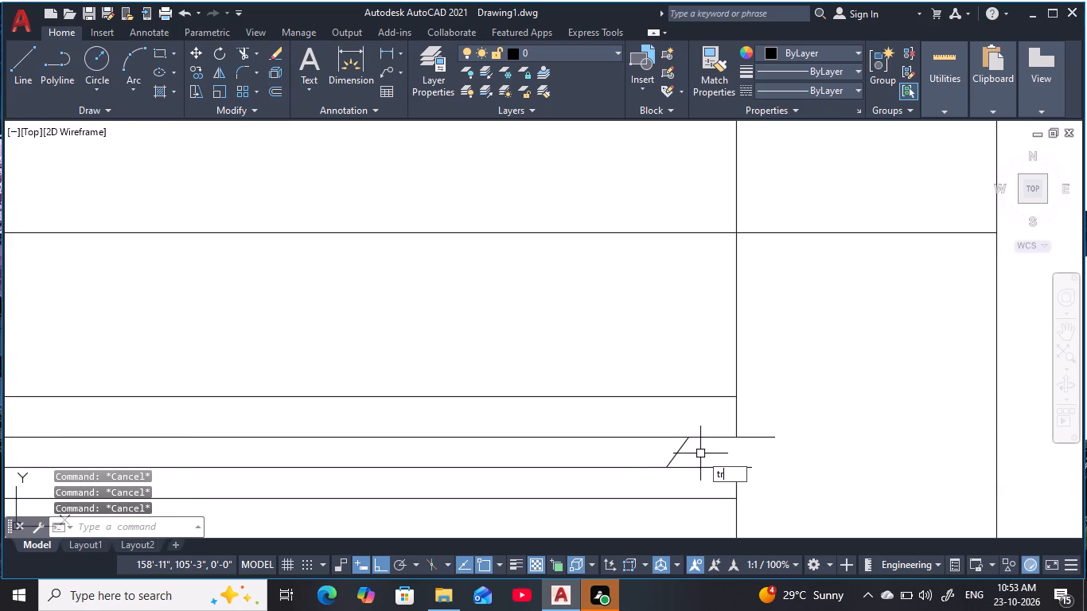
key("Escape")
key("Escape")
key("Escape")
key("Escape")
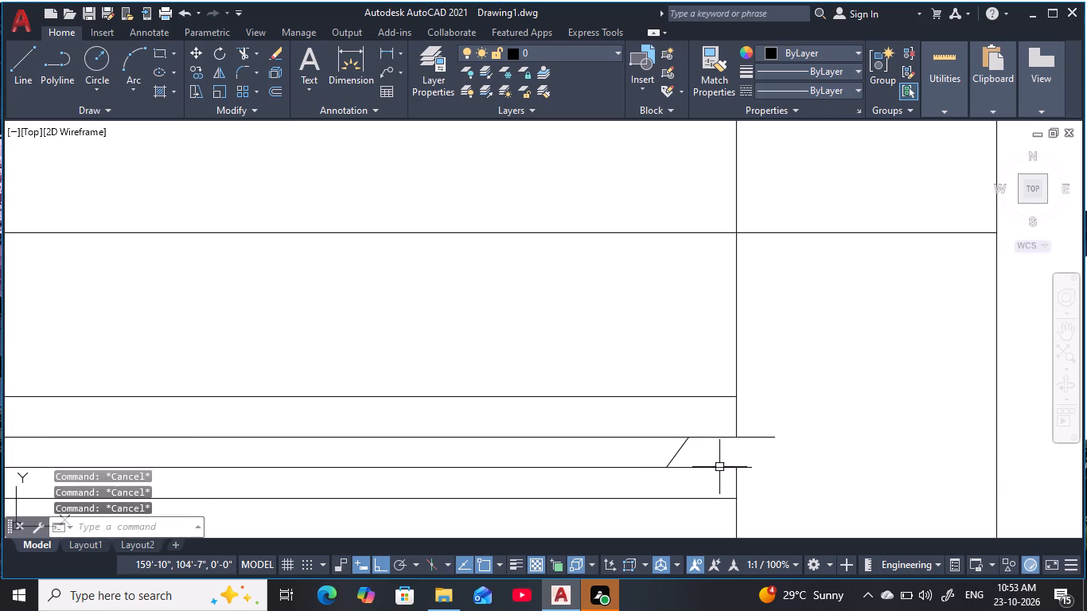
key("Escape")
Trim the inner strip's two horizontal line ends that project beyond the right interior vertical line.
type("tr")
key("space")
left_click(762, 423)
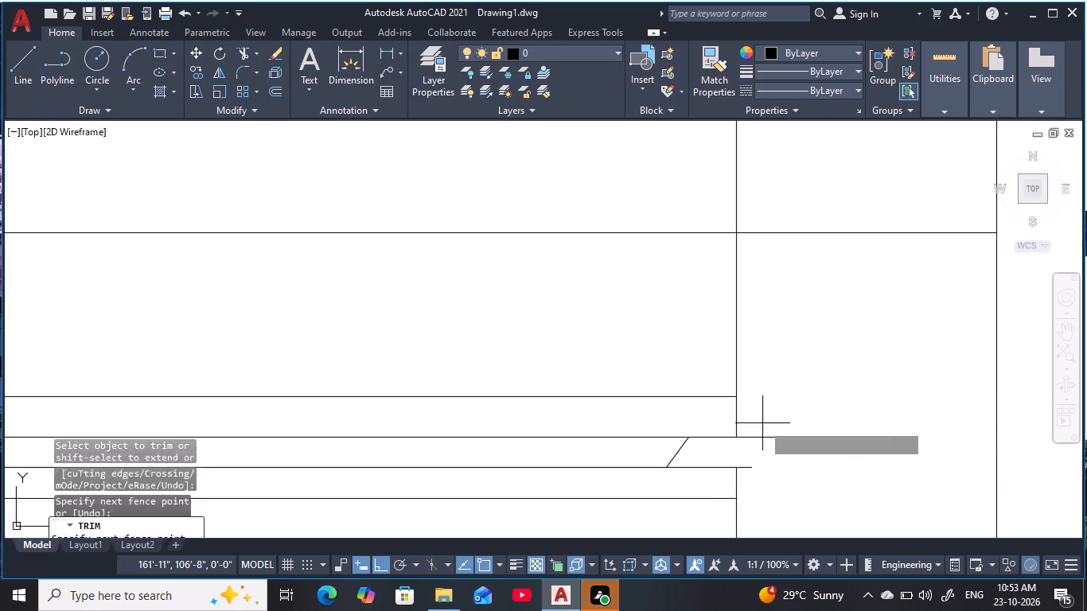
left_click(762, 470)
left_click(751, 458)
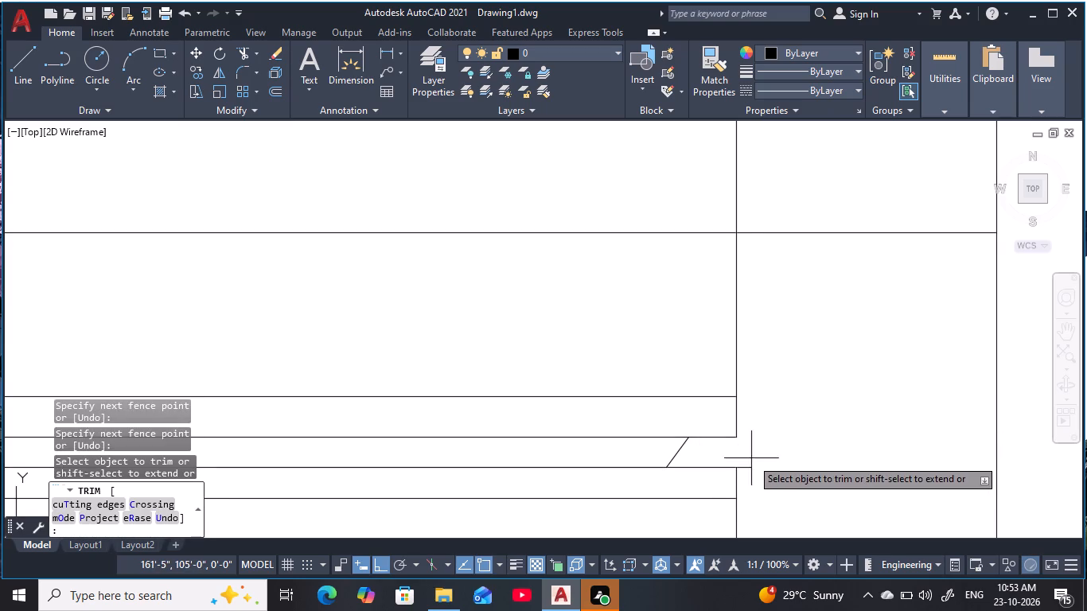
left_click(748, 490)
key("Escape")
key("Escape")
key("Escape")
key("Escape")
key("Escape")
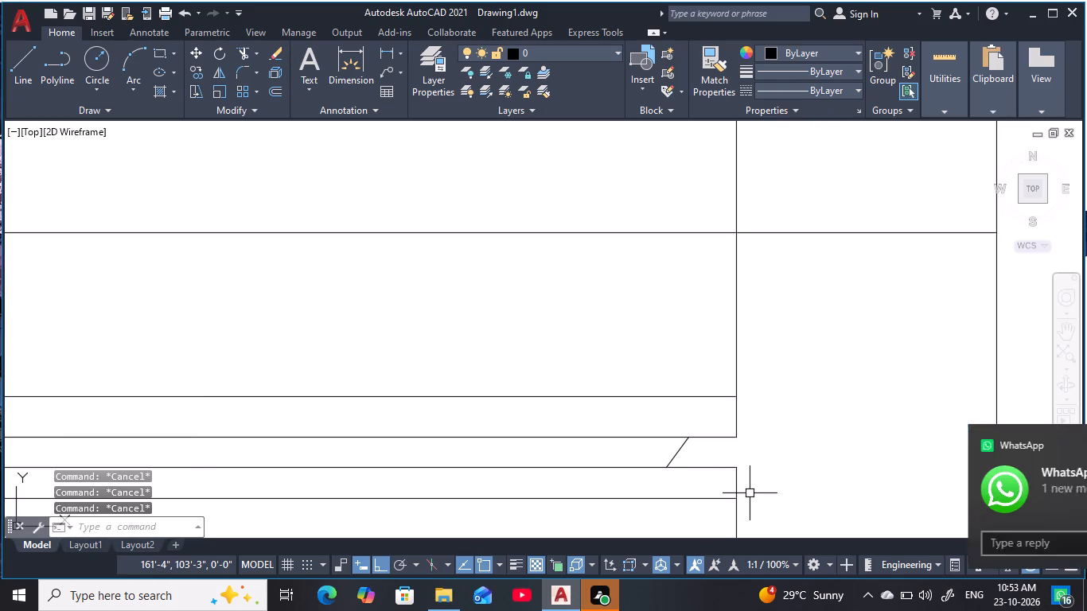
Extend the upper part of the right interior vertical line down across the gap at the inner narrow strip.
type("ex")
key("space")
left_click(735, 422)
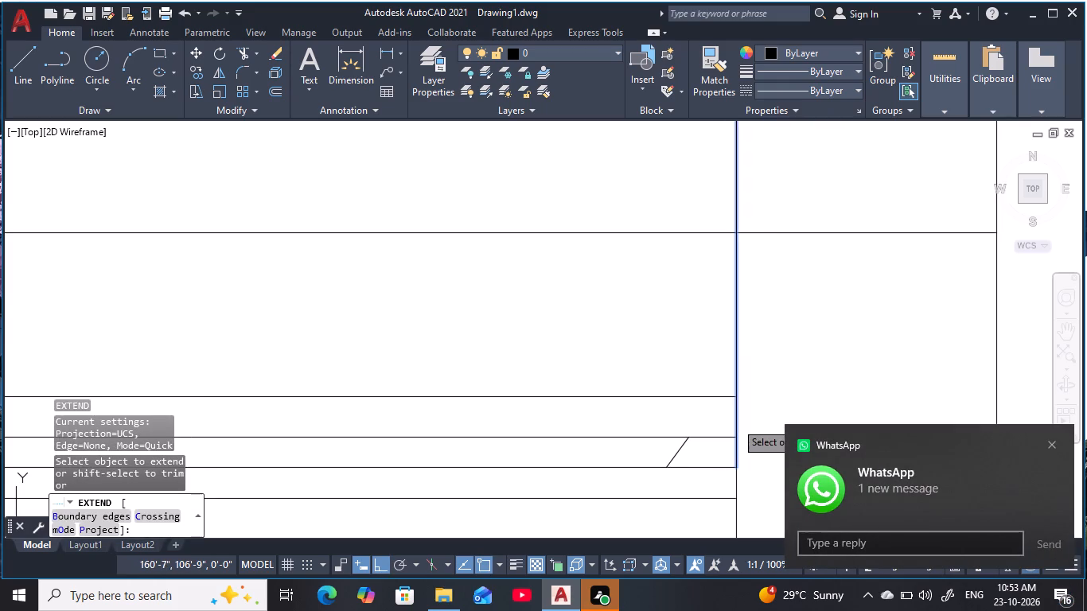
key("Escape")
key("Escape")
key("Escape")
key("Escape")
Trim the inner strip's two horizontal lines between its slanted right end and the right interior vertical line.
key("t")
type("r")
key("space")
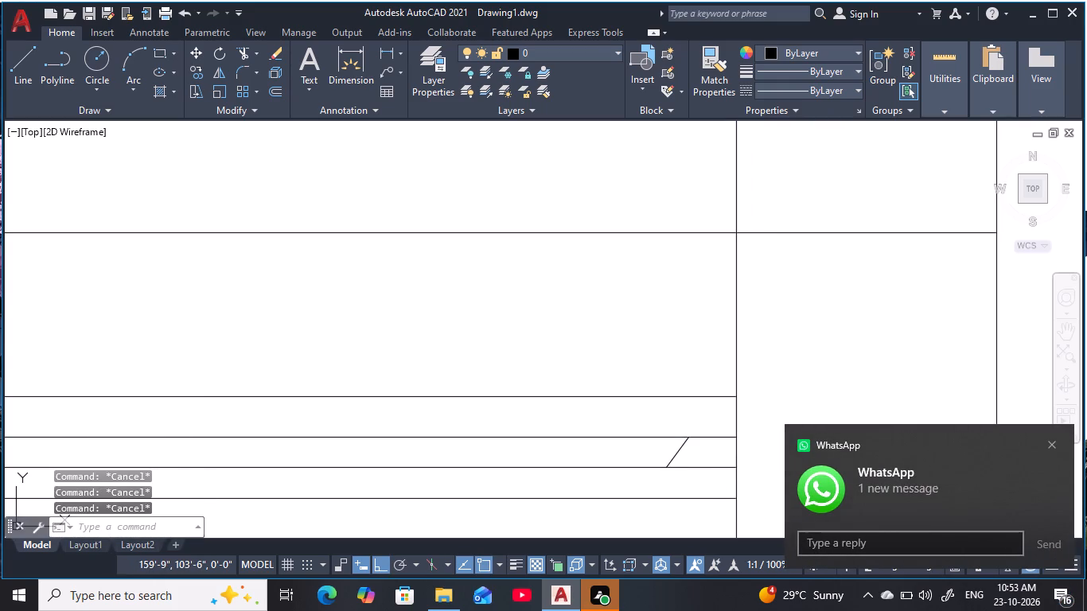
left_click(707, 471)
left_click(715, 430)
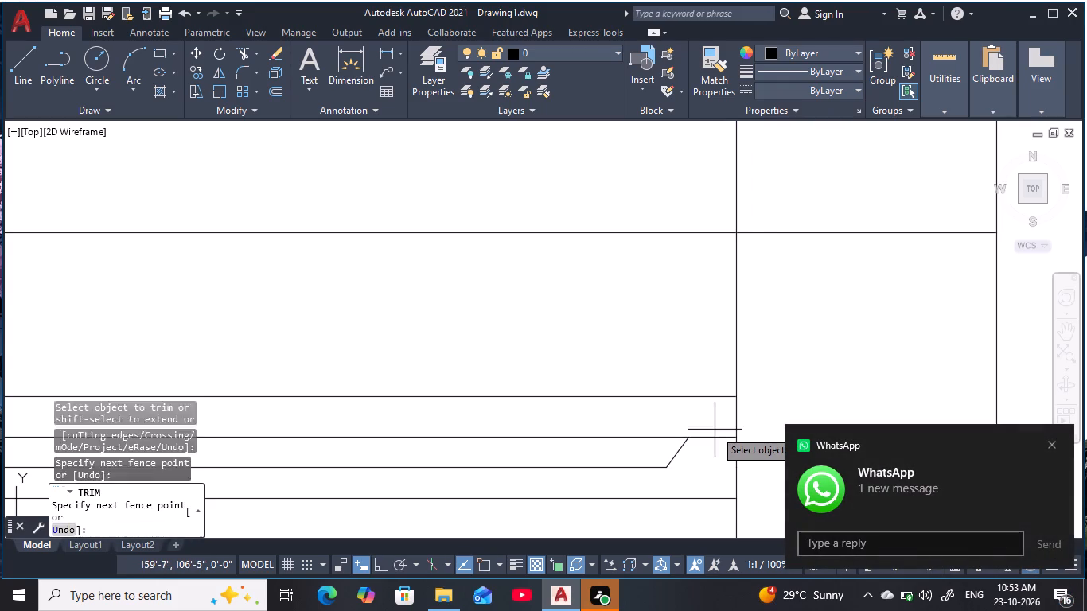
left_click(715, 454)
scroll(766, 444, "down", 2)
middle_click_drag(768, 444, 830, 427)
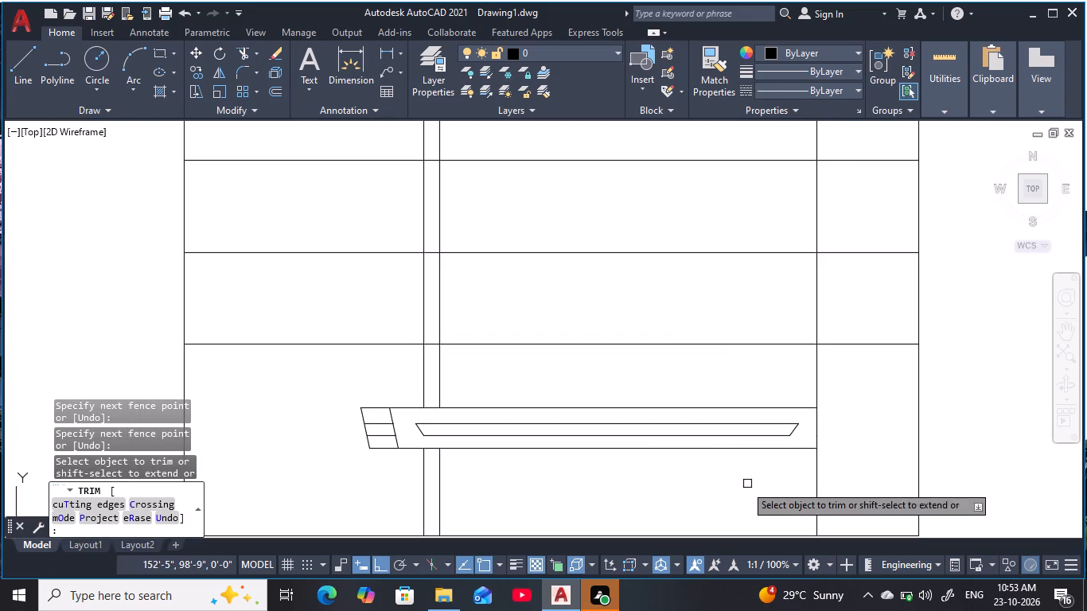
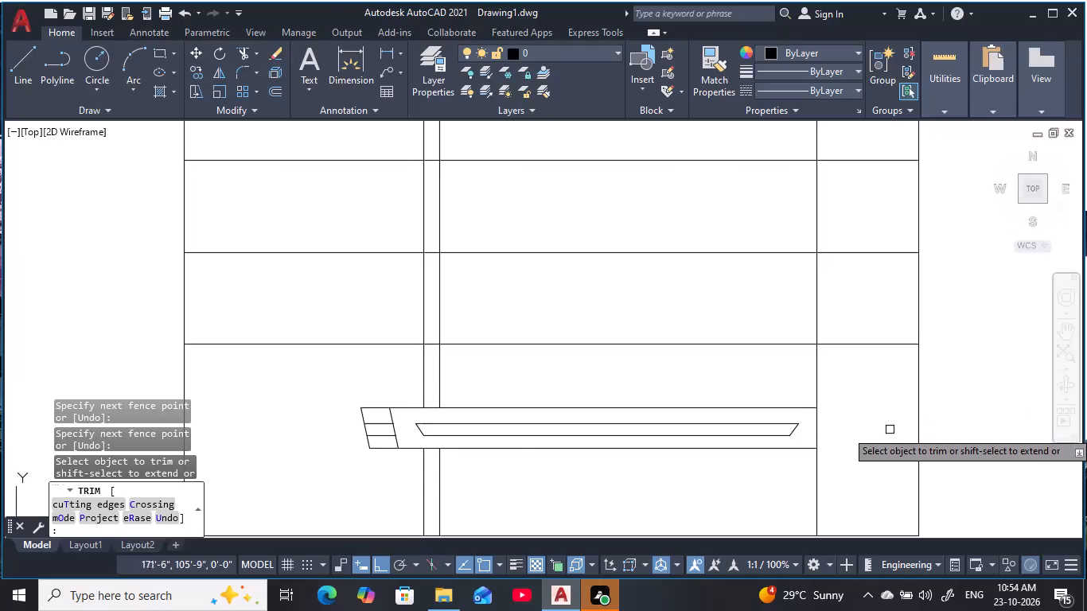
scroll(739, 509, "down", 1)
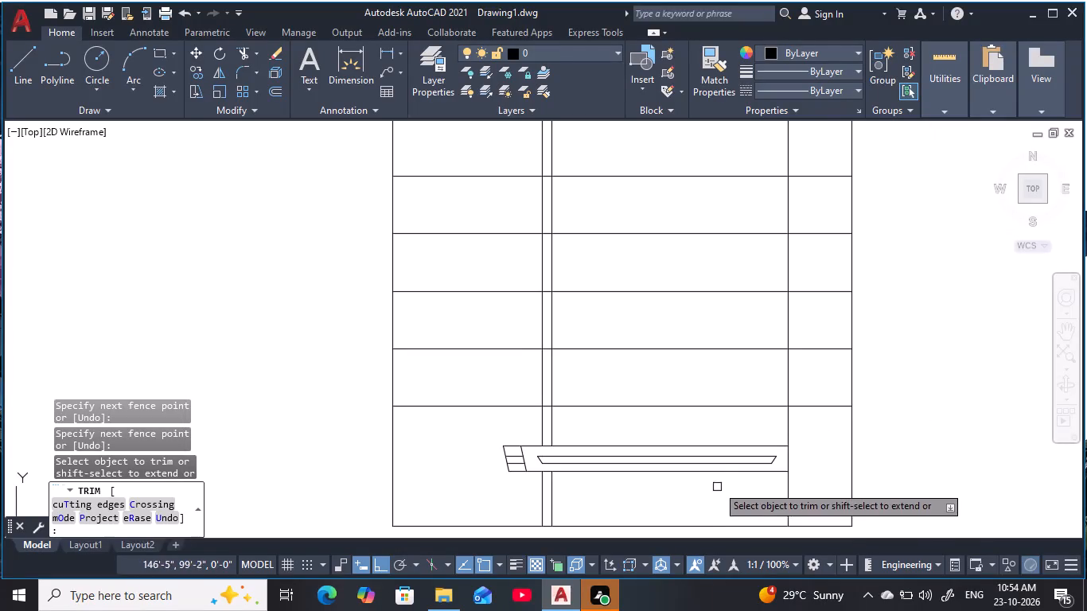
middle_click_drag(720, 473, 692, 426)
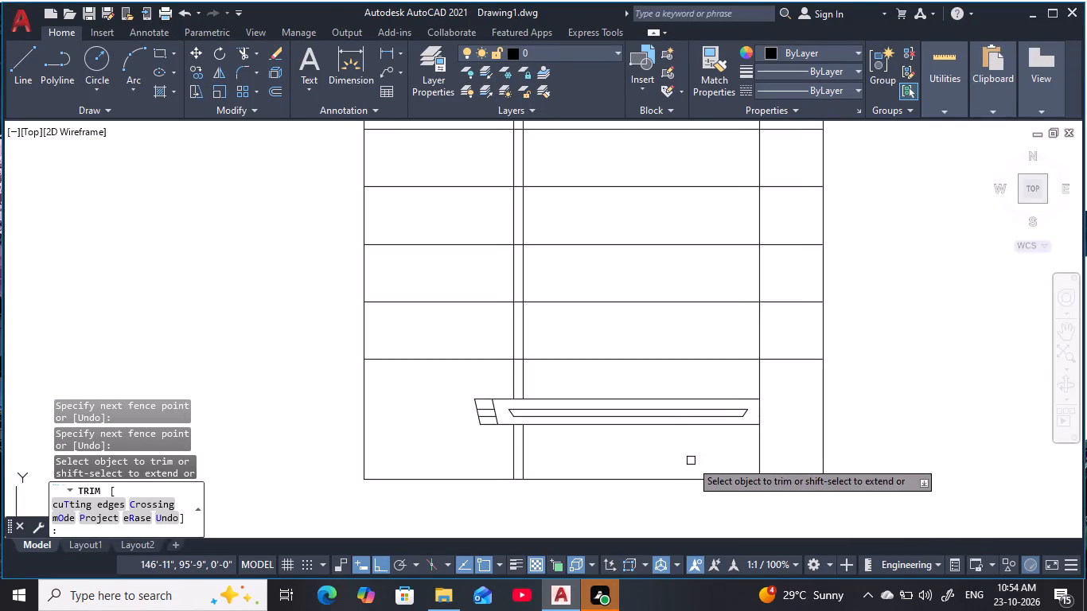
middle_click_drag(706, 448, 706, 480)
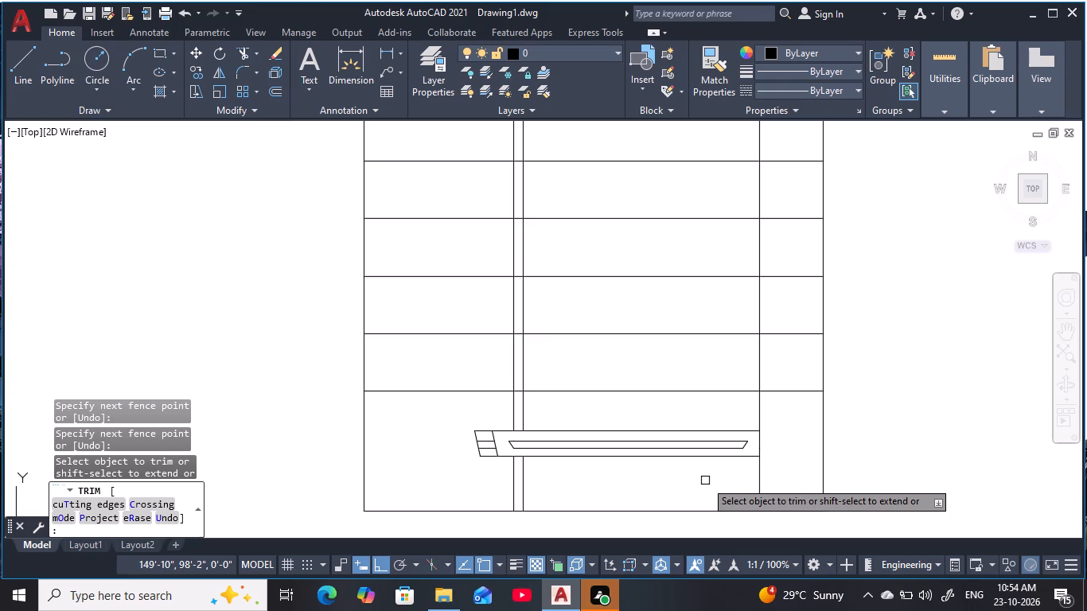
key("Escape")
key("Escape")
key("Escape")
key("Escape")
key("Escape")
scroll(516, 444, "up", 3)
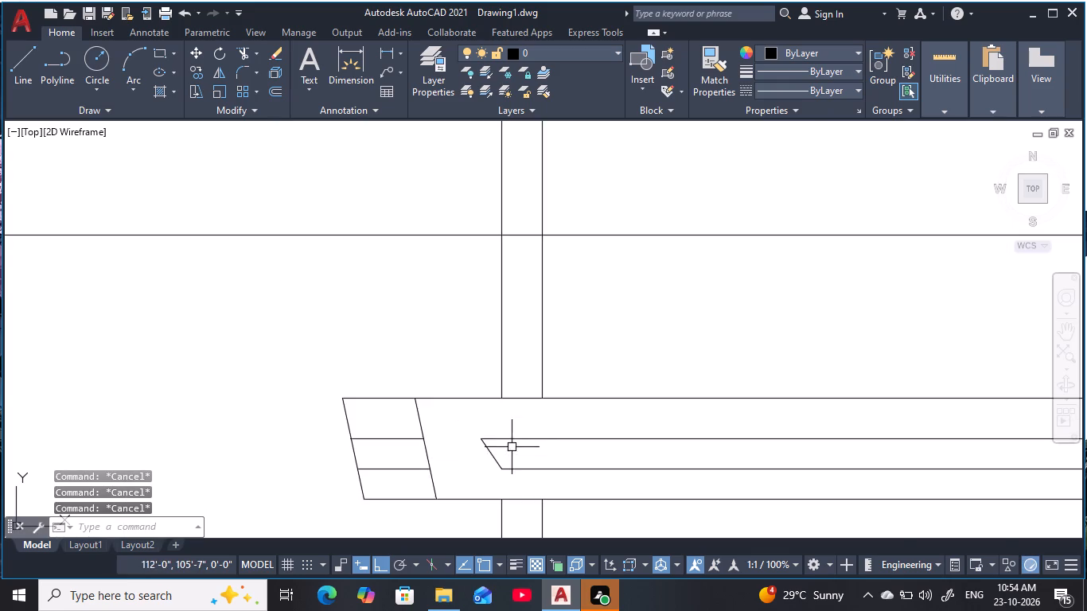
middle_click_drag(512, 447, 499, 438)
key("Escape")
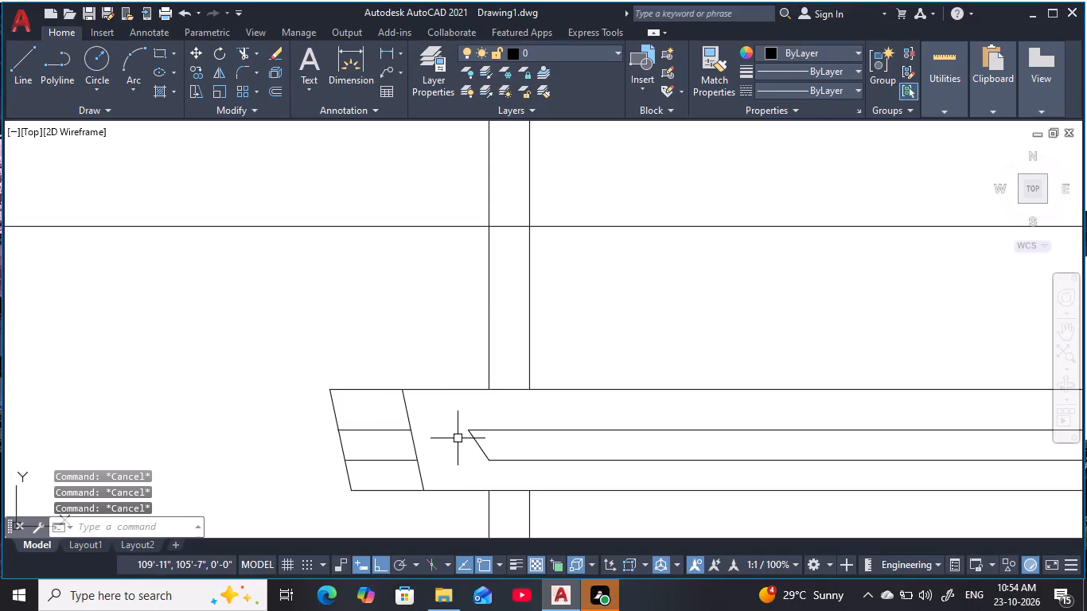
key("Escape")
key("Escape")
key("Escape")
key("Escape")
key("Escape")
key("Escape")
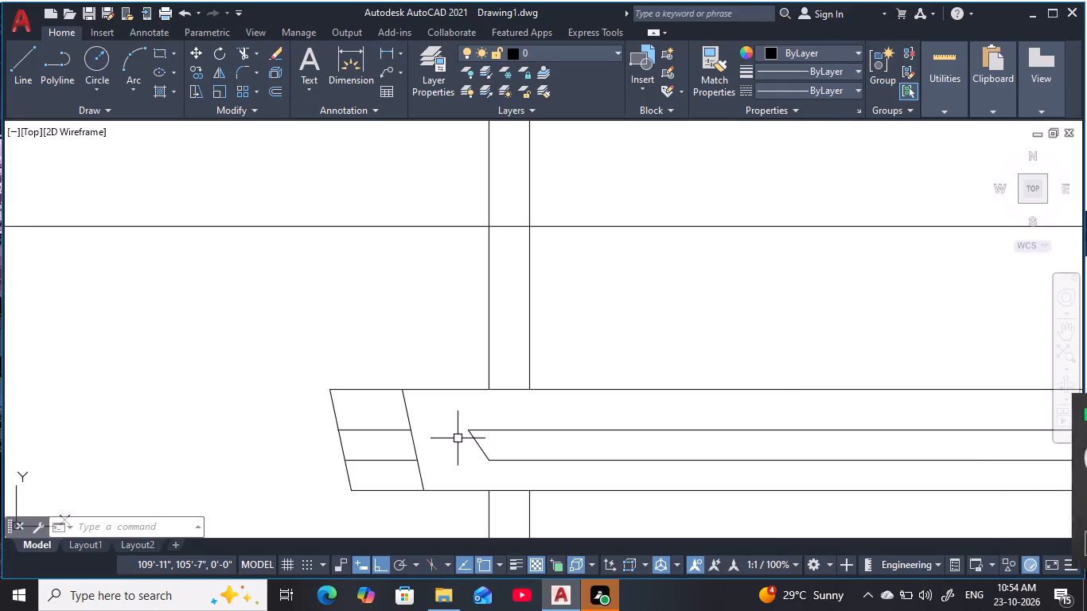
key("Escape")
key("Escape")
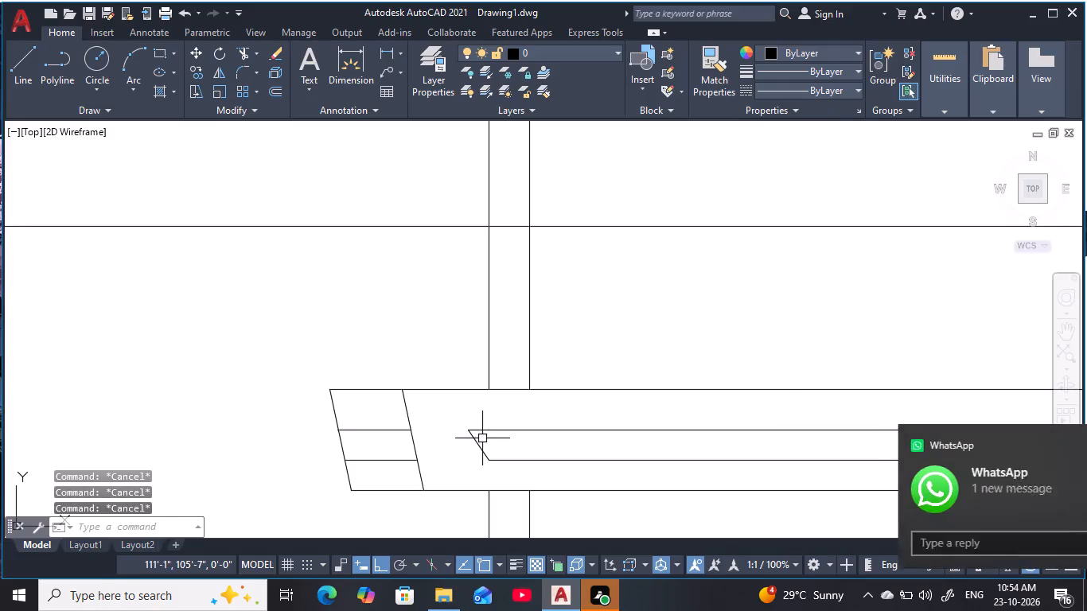
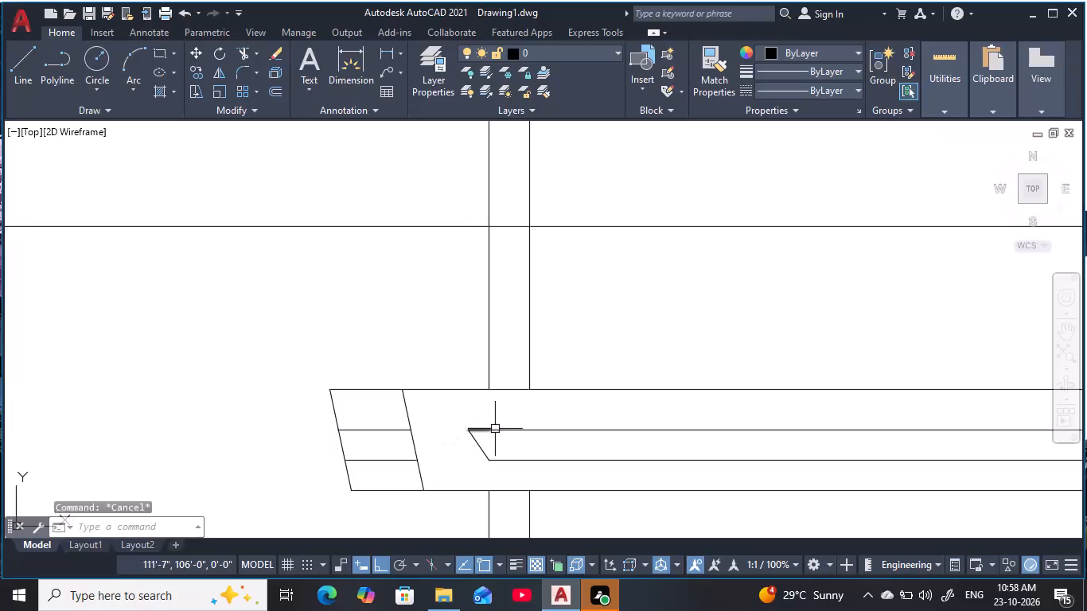
Offset the inner strip's slanted left end line 1' inward, toward the strip's middle.
key("Escape")
middle_click_drag(496, 428, 352, 413)
key("Escape")
key("Escape")
key("Escape")
key("Escape")
key("Escape")
key("Escape")
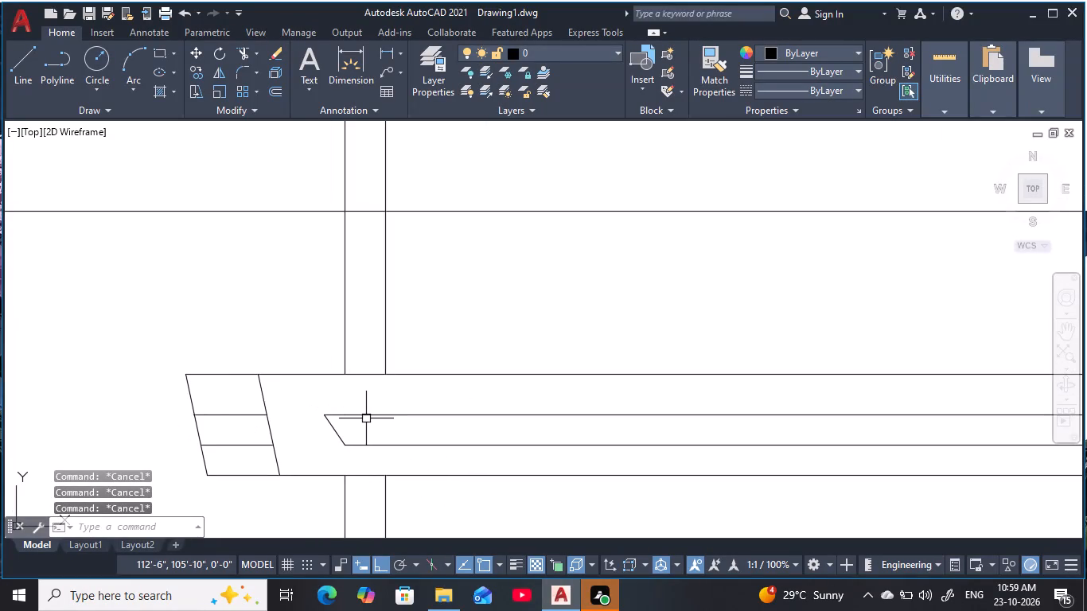
type("o")
key("space")
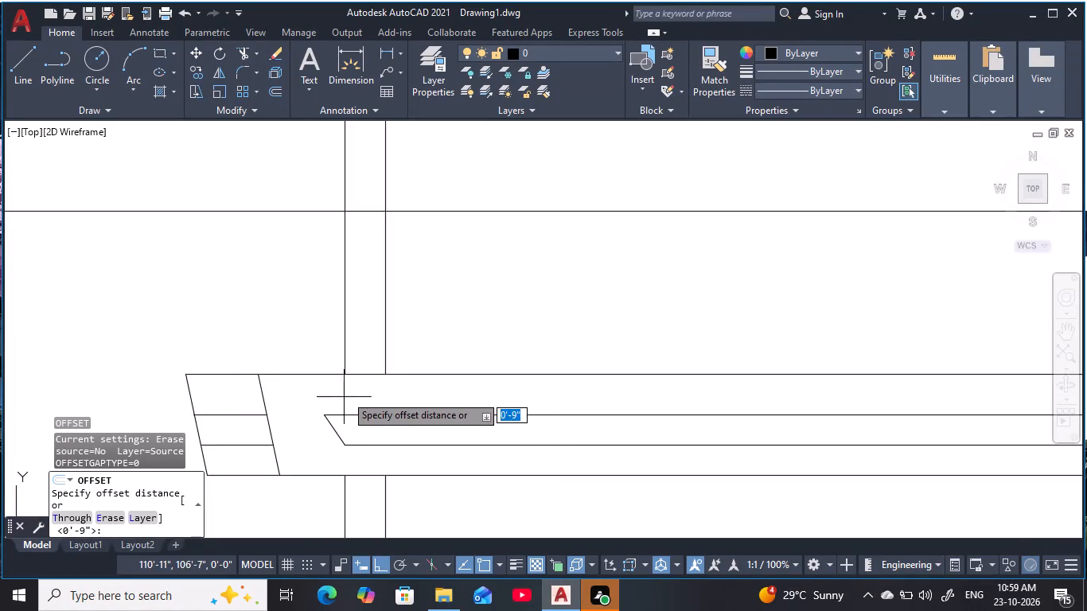
type("1'")
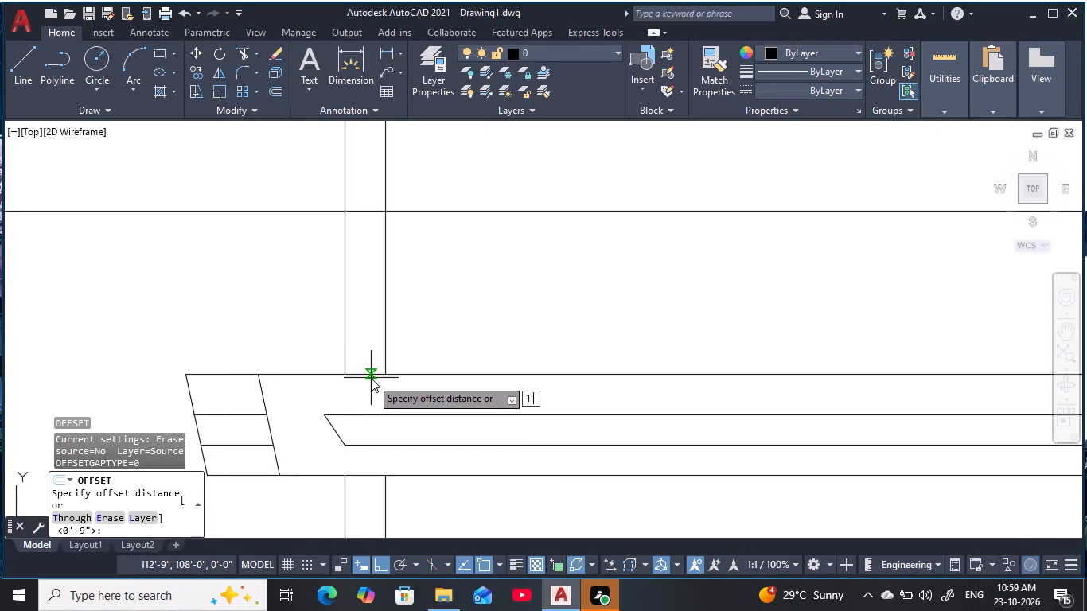
key("space")
left_click(341, 440)
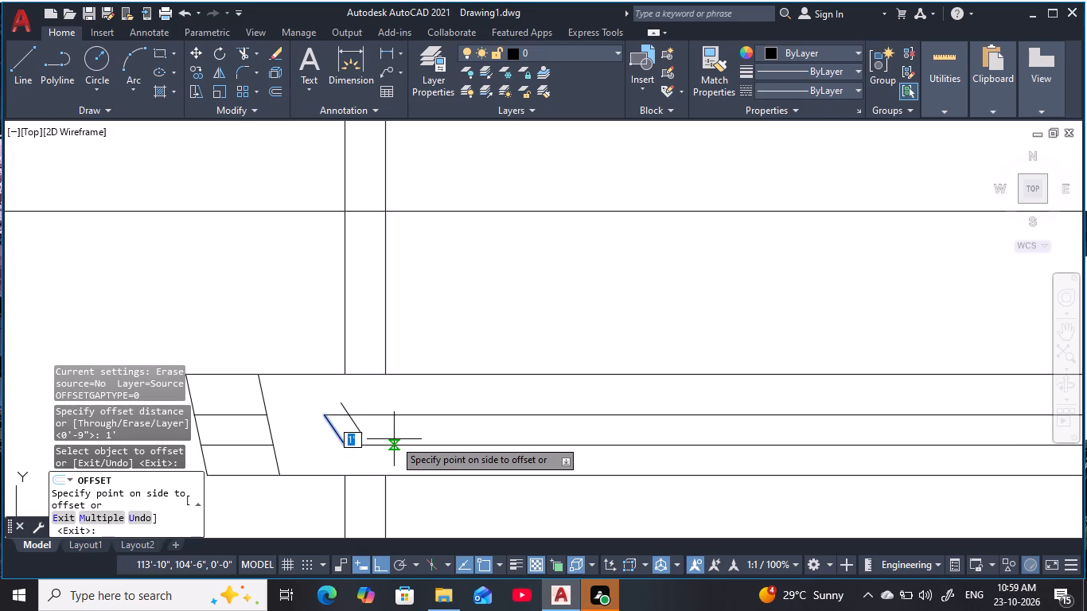
left_click(394, 439)
key("Escape")
key("Escape")
key("Escape")
key("Escape")
key("Escape")
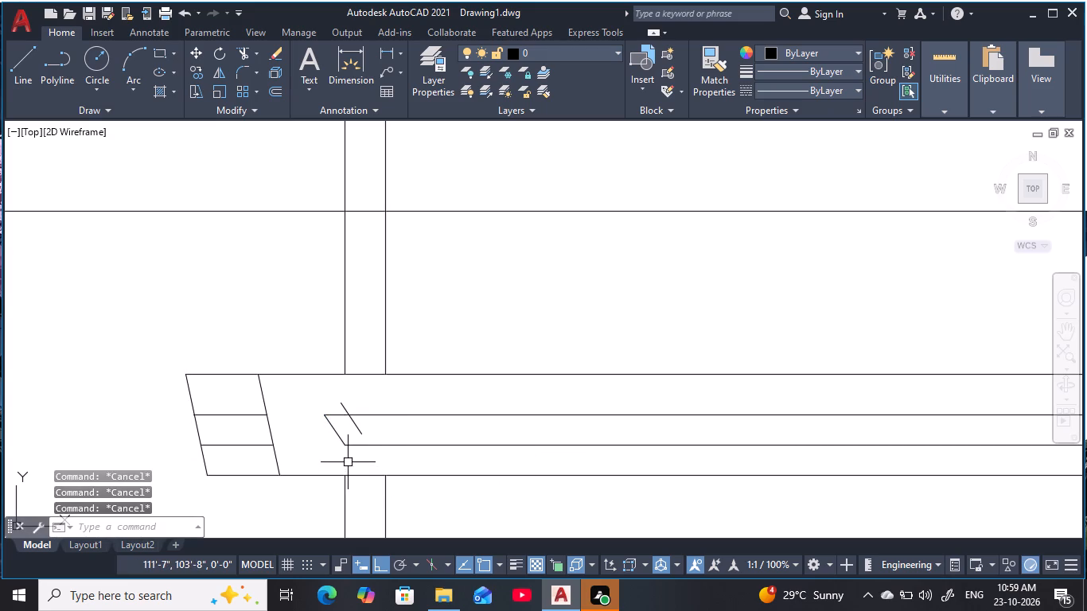
Extend the new left slanted line to the inner strip's lower edge and trim its overshoot above the upper edge.
type("ex")
key("space")
left_click(358, 427)
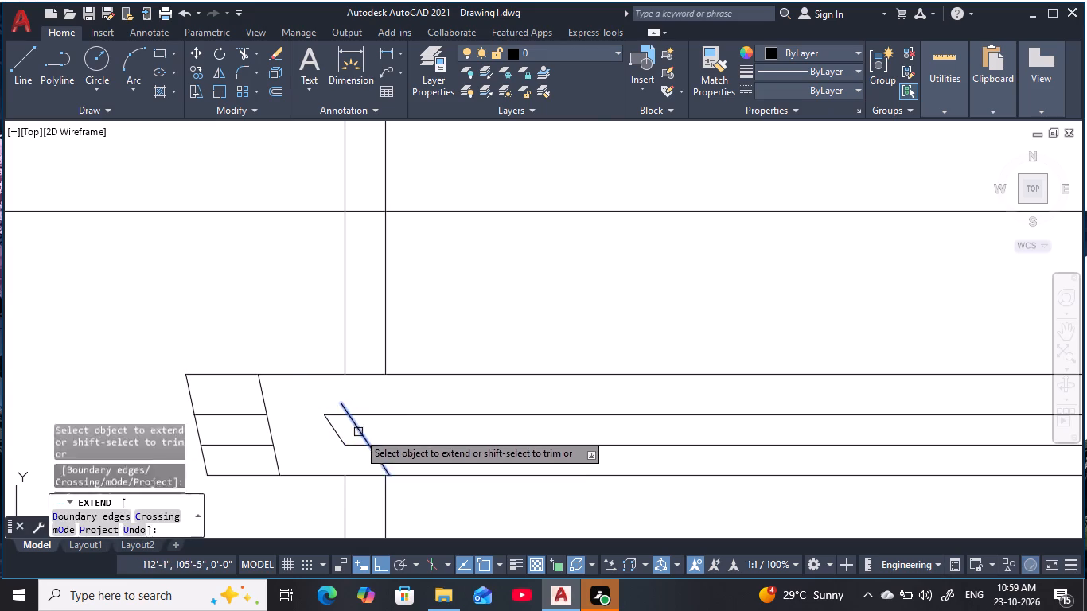
key("Escape")
key("Escape")
key("Escape")
type("tr")
key("space")
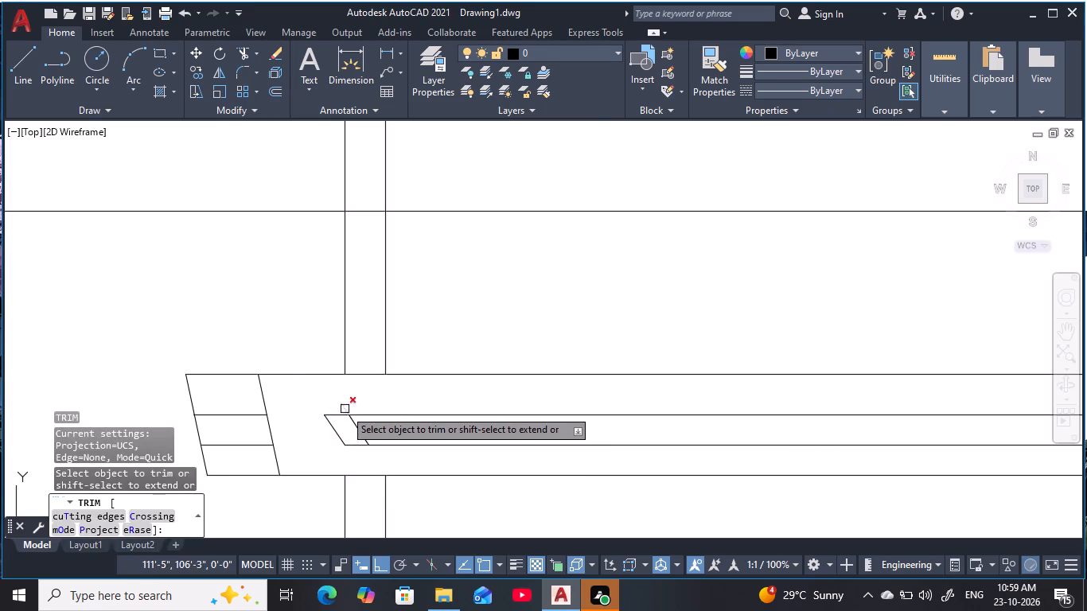
left_click(345, 409)
scroll(542, 414, "down", 2)
middle_click_drag(542, 414, 263, 395)
key("Escape")
key("Escape")
key("Escape")
key("Escape")
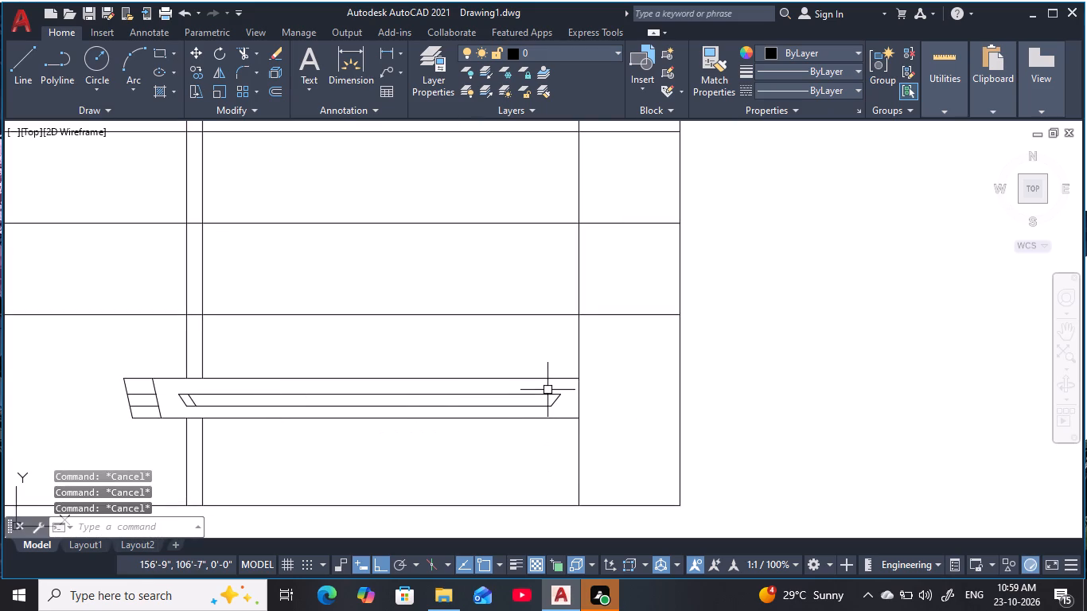
Offset the inner strip's slanted right end line inward by the same 1'-0" distance.
key("o")
key("space")
key("space")
scroll(554, 403, "up", 2)
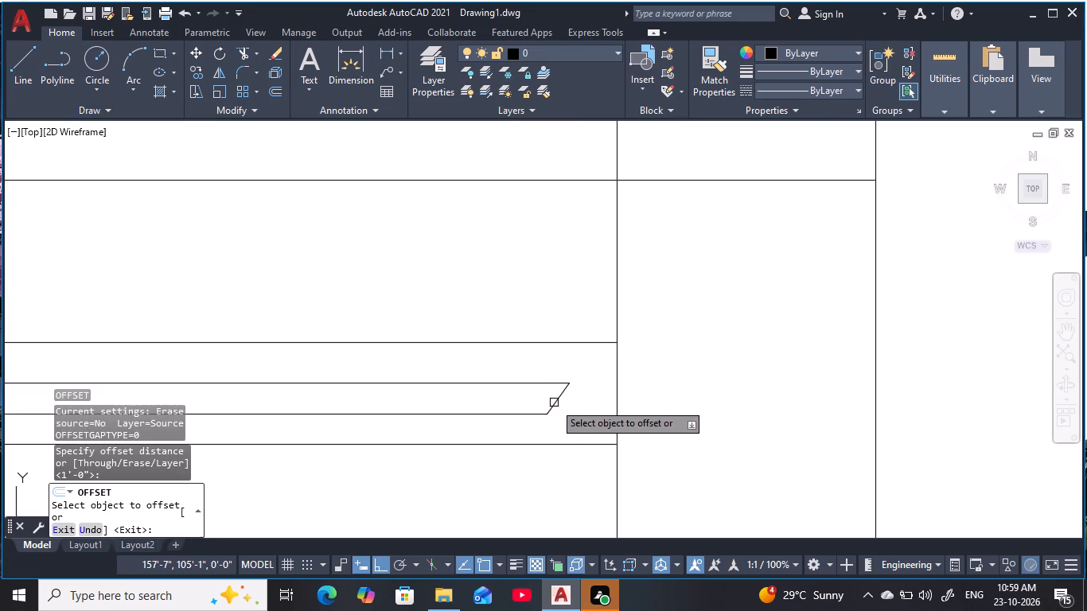
left_click(555, 399)
left_click(499, 387)
key("Escape")
key("Escape")
key("Escape")
key("Escape")
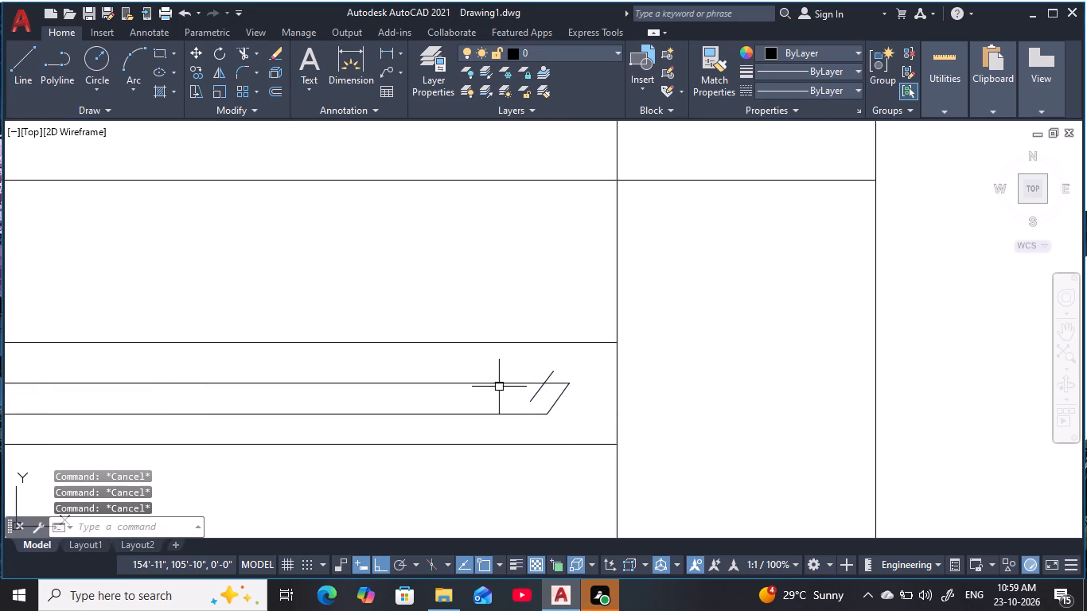
Extend the new right slanted line to the inner strip's lower edge and trim its overshoot above the upper edge.
type("ex")
key("space")
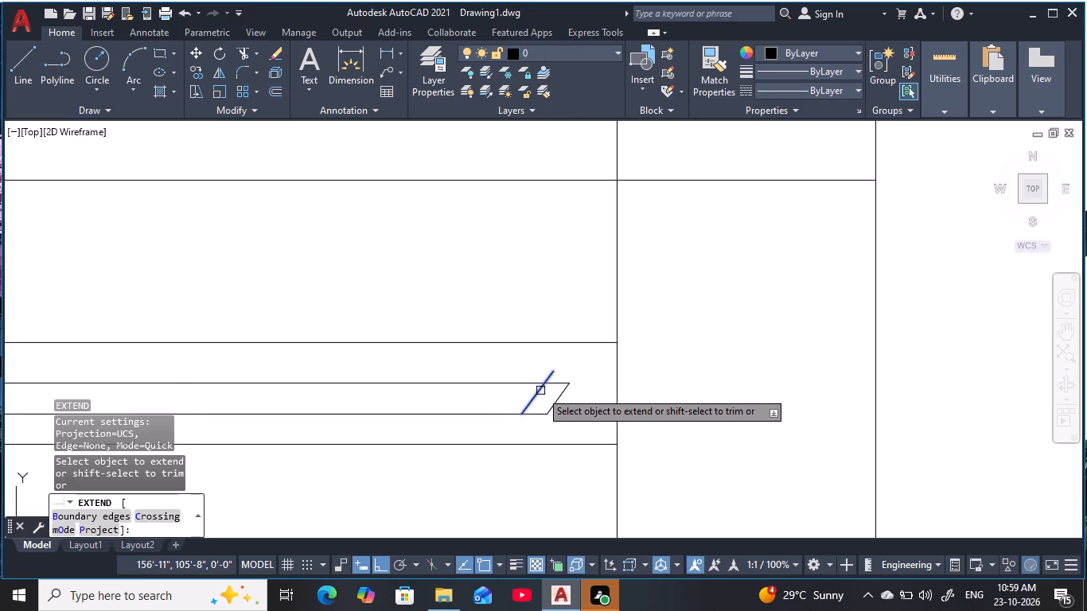
left_click(540, 391)
key("Escape")
key("Escape")
key("Escape")
key("Escape")
type("tr")
key("space")
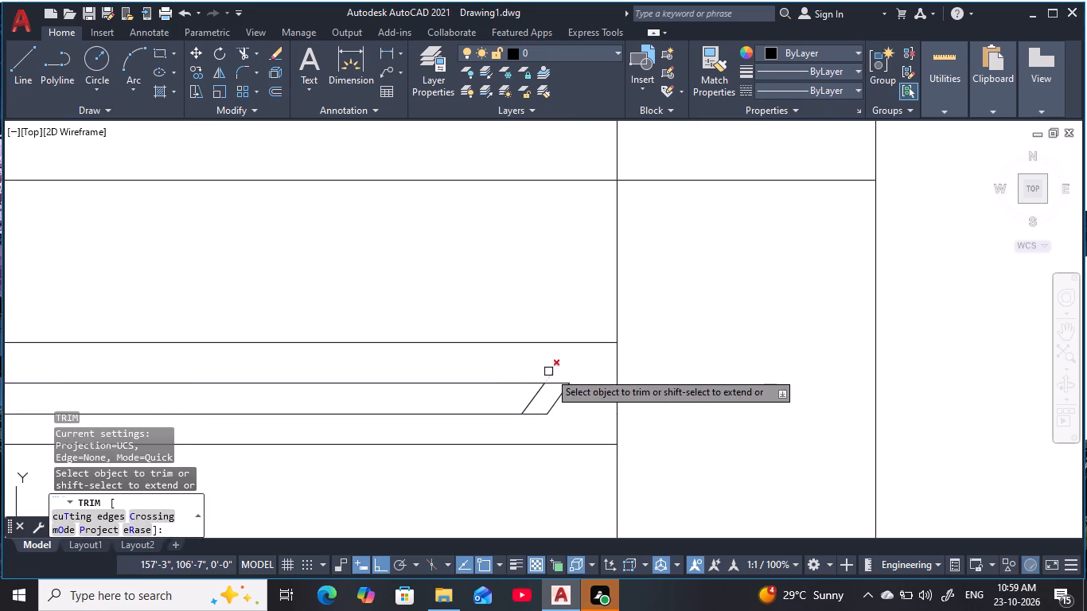
left_click(554, 379)
key("Escape")
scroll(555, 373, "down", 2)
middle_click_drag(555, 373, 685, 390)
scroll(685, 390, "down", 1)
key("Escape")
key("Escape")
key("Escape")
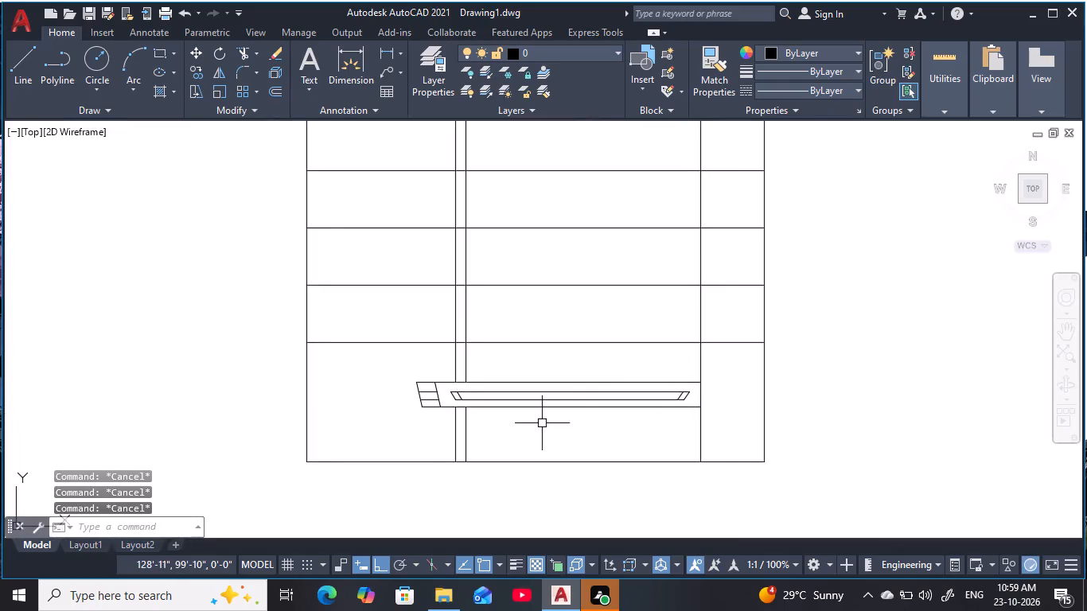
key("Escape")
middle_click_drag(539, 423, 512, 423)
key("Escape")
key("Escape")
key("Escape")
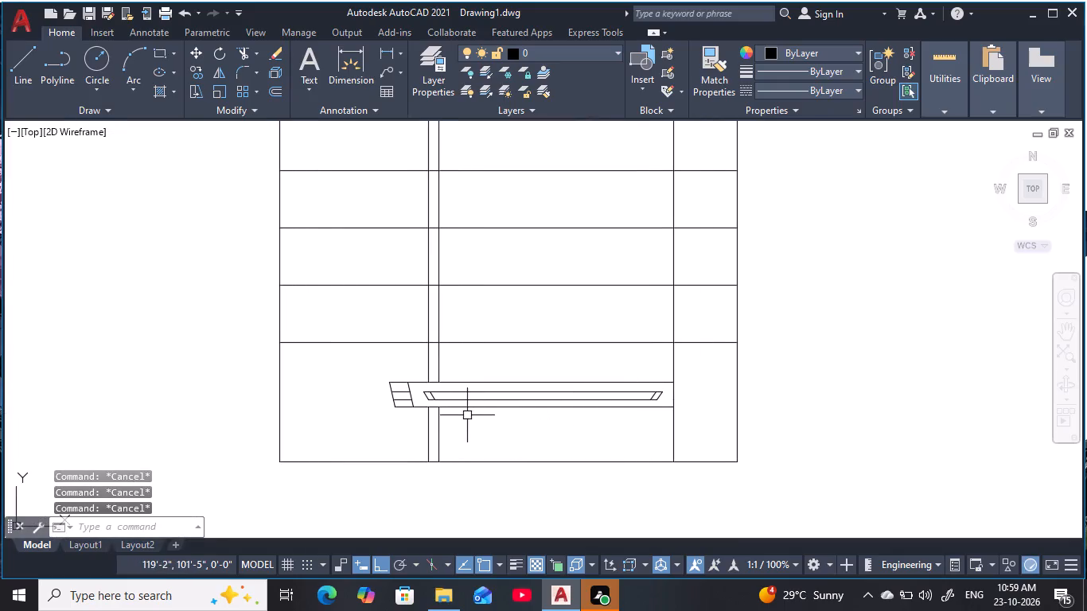
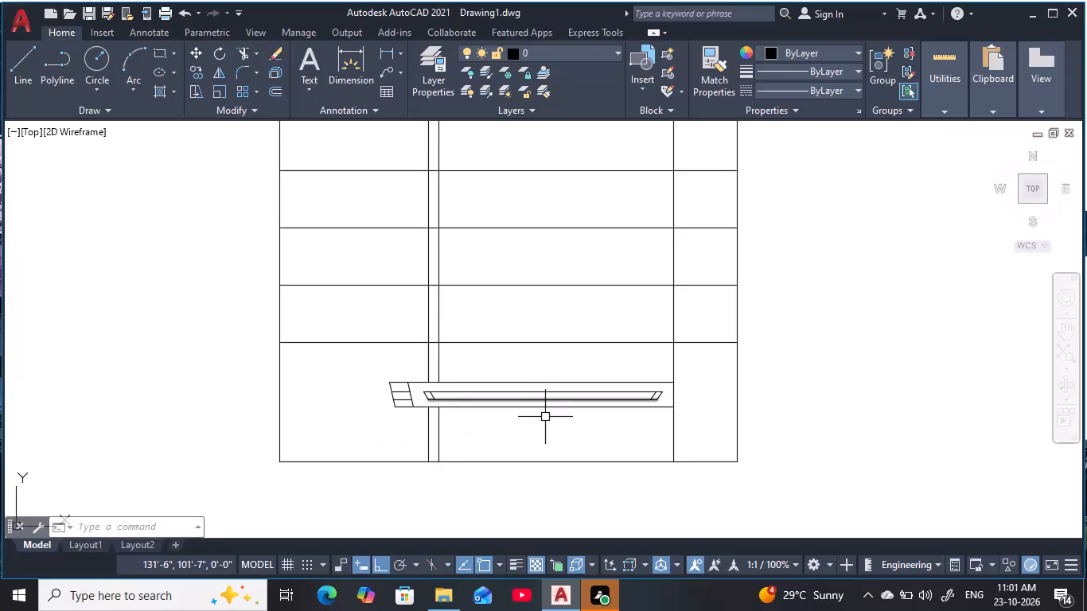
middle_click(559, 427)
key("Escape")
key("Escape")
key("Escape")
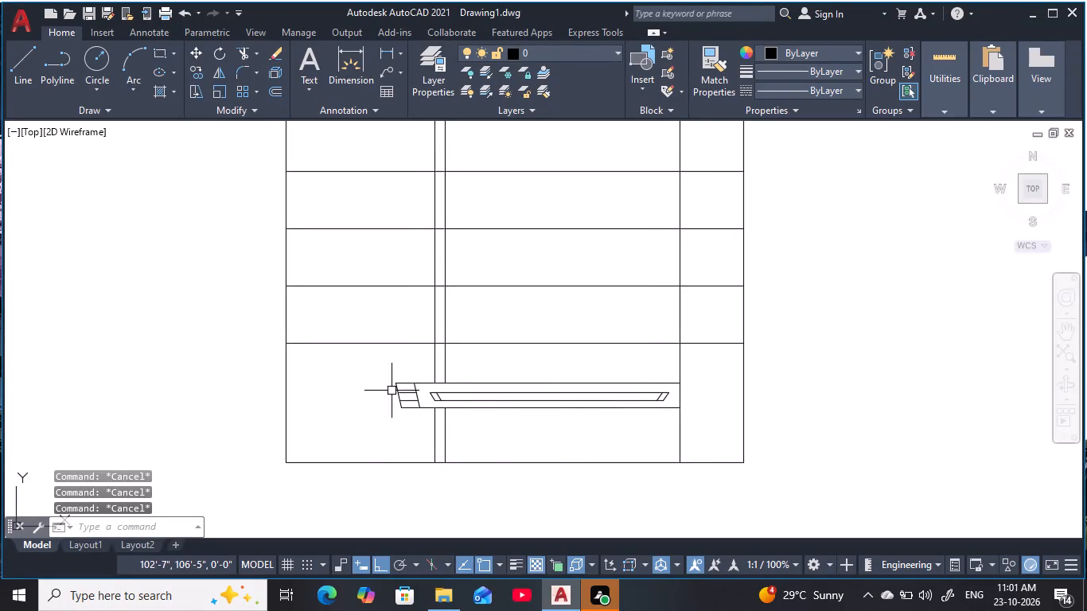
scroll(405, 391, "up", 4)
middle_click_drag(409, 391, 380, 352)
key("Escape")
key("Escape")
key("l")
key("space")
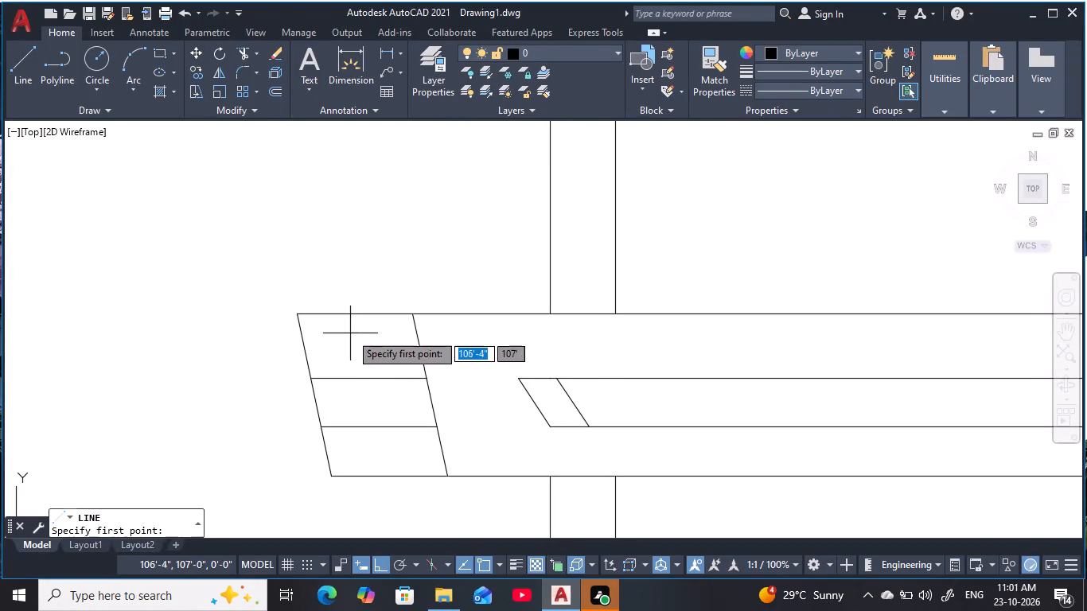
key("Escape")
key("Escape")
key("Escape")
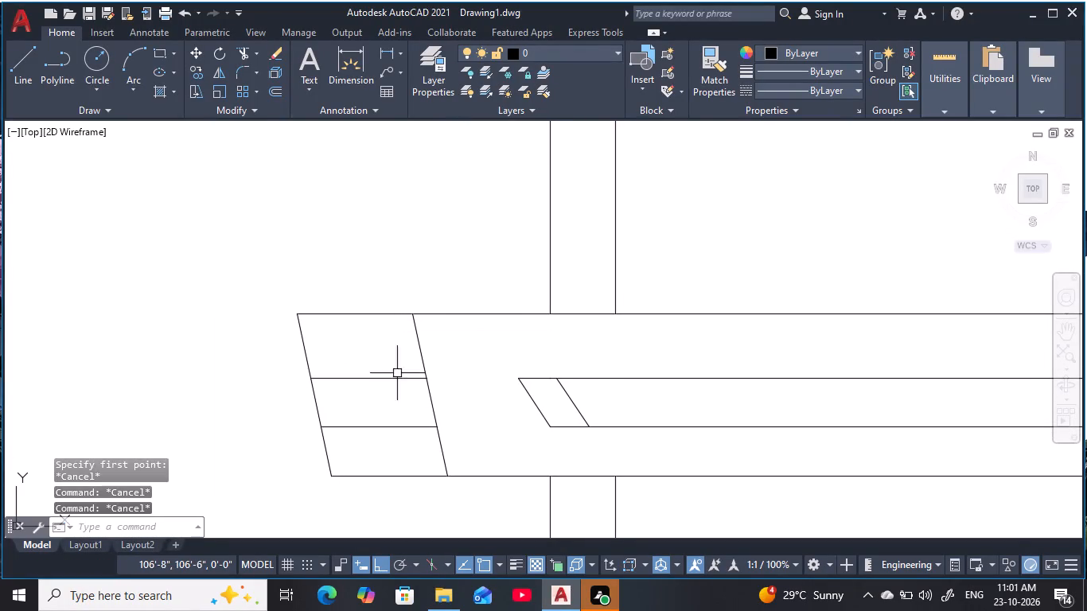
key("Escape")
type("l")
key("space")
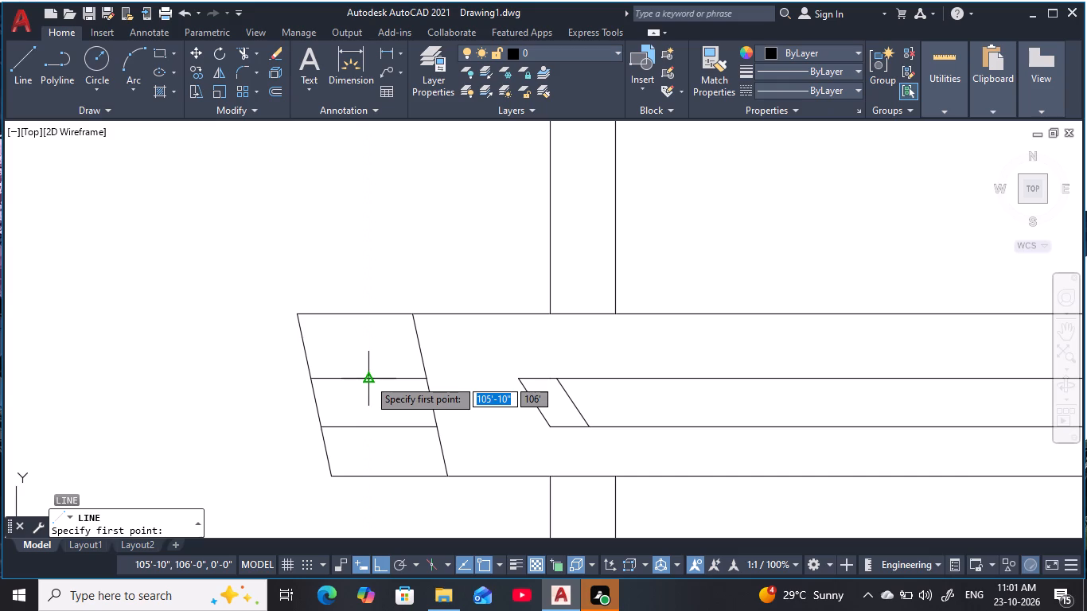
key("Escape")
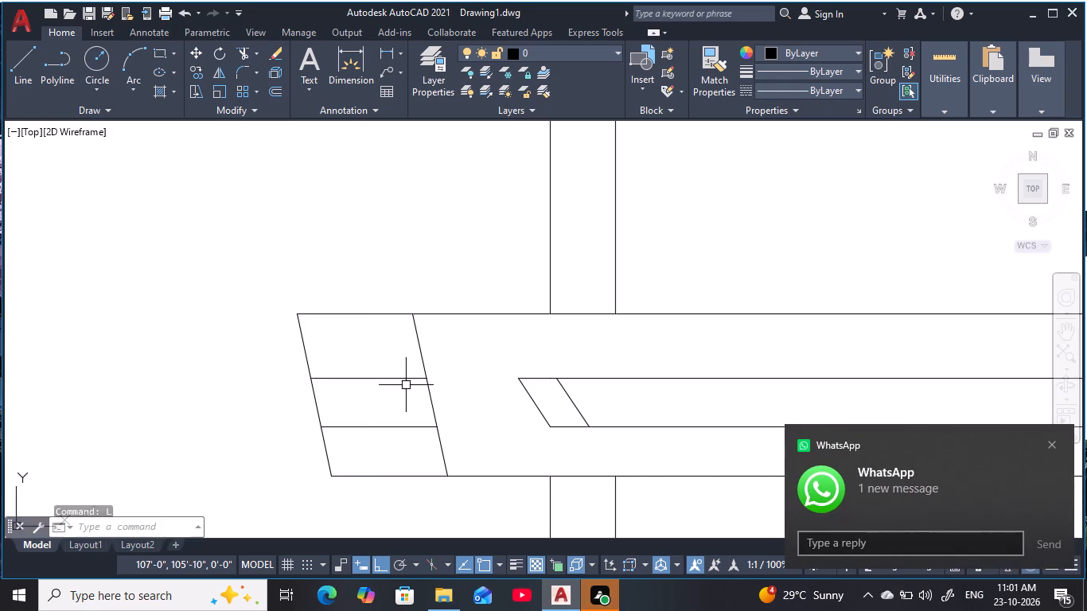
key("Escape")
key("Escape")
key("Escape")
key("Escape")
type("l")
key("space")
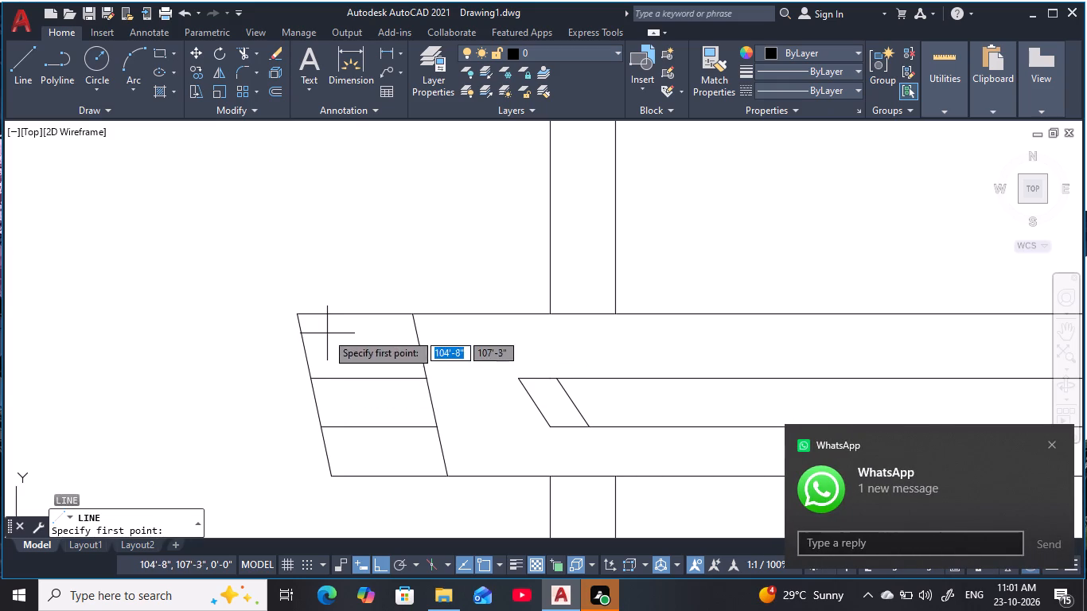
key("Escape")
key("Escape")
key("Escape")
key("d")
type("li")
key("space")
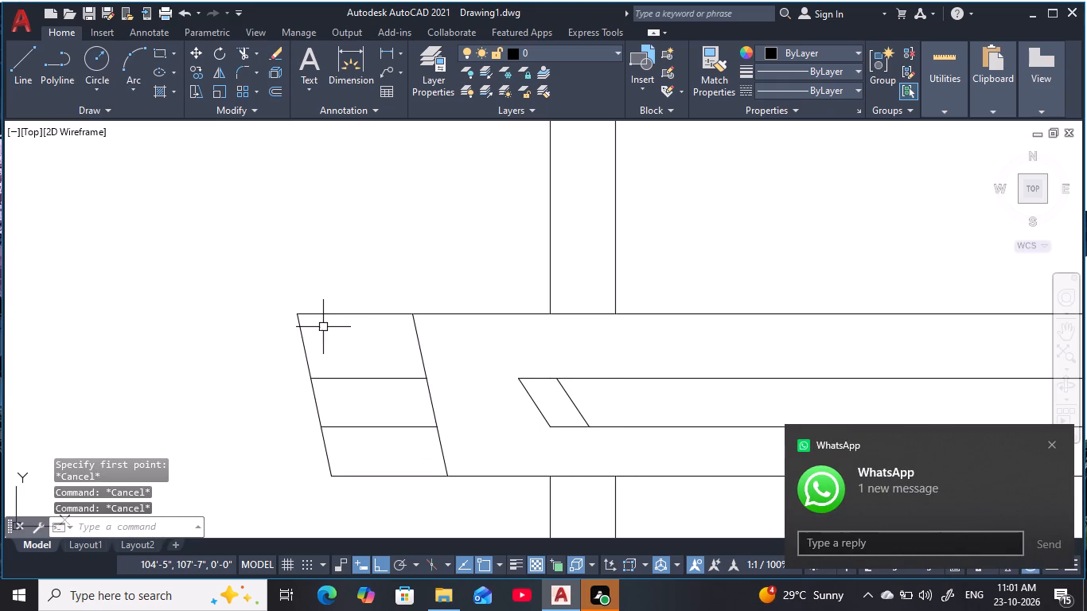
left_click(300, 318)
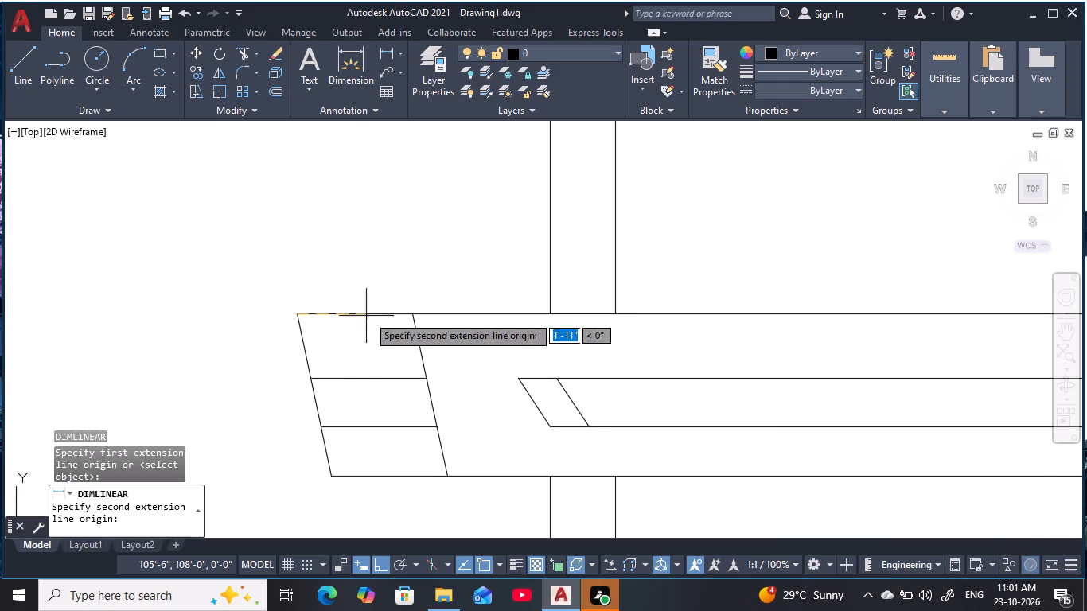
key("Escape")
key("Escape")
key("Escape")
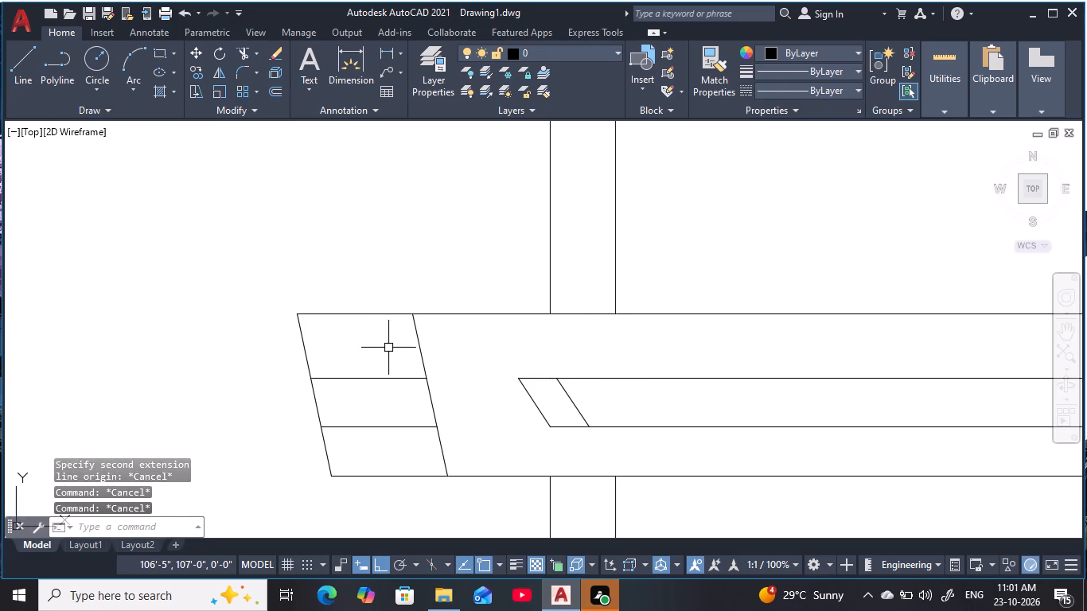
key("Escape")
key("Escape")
Measure the vertical spacing between the two horizontal dividers at the outer strip's slanted left end.
key("d")
type("li")
key("space")
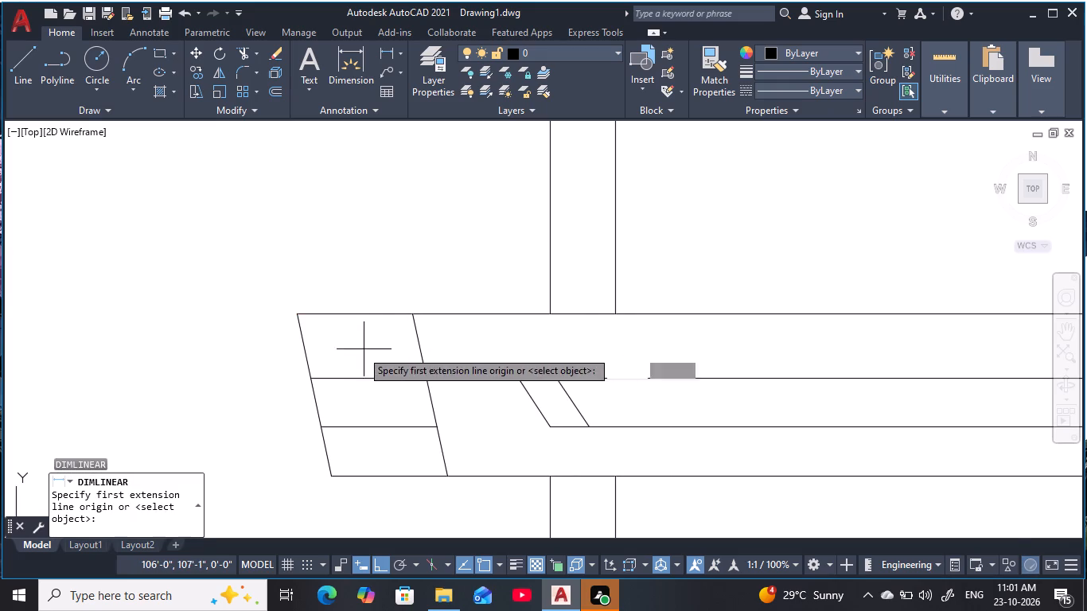
left_click(314, 378)
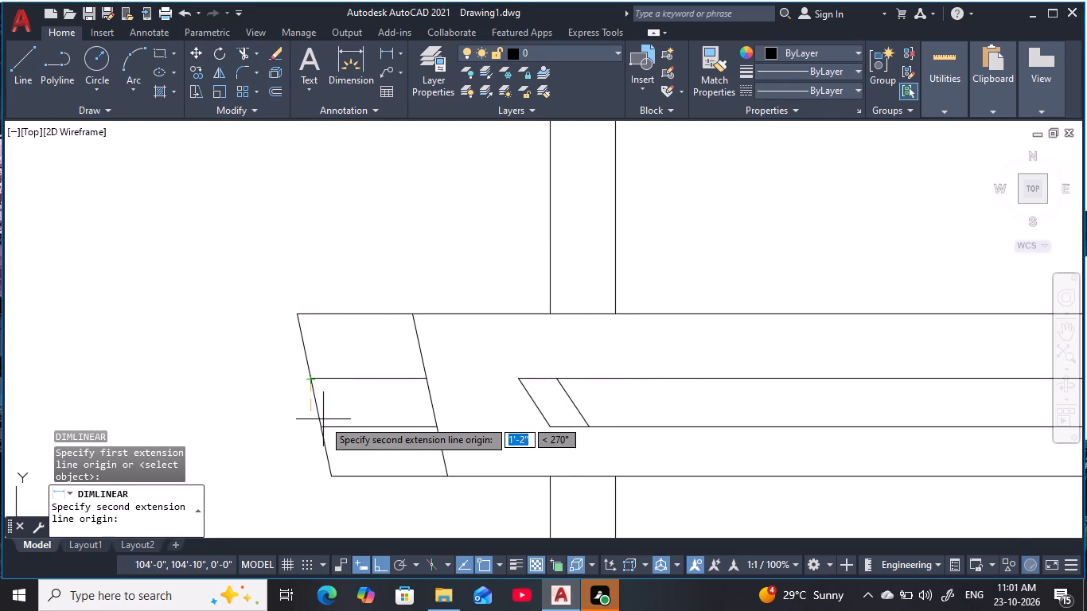
left_click(320, 426)
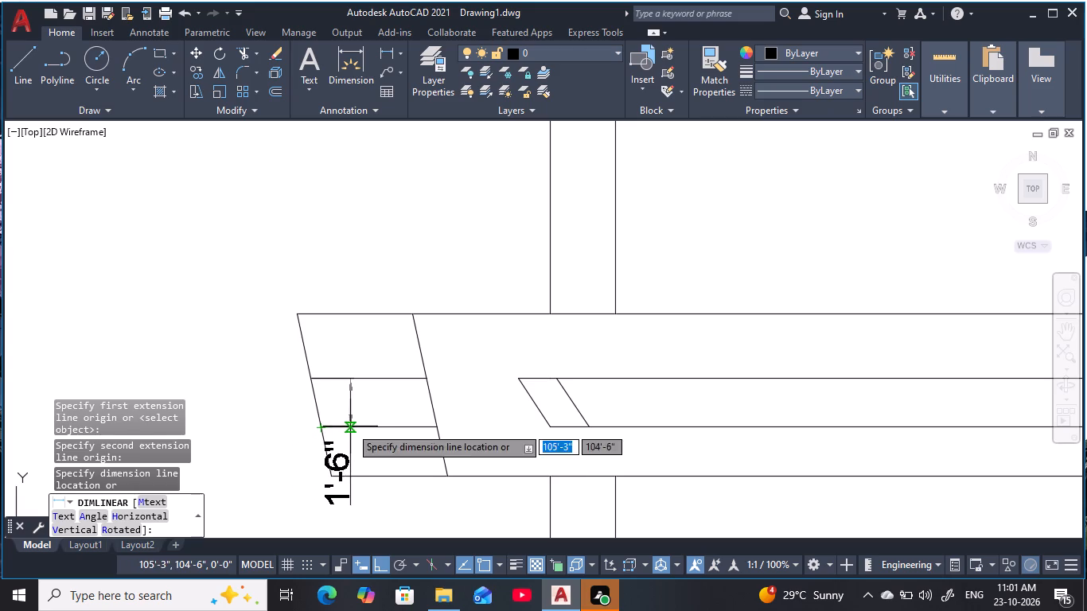
key("Escape")
key("Escape")
key("Escape")
key("Escape")
key("Escape")
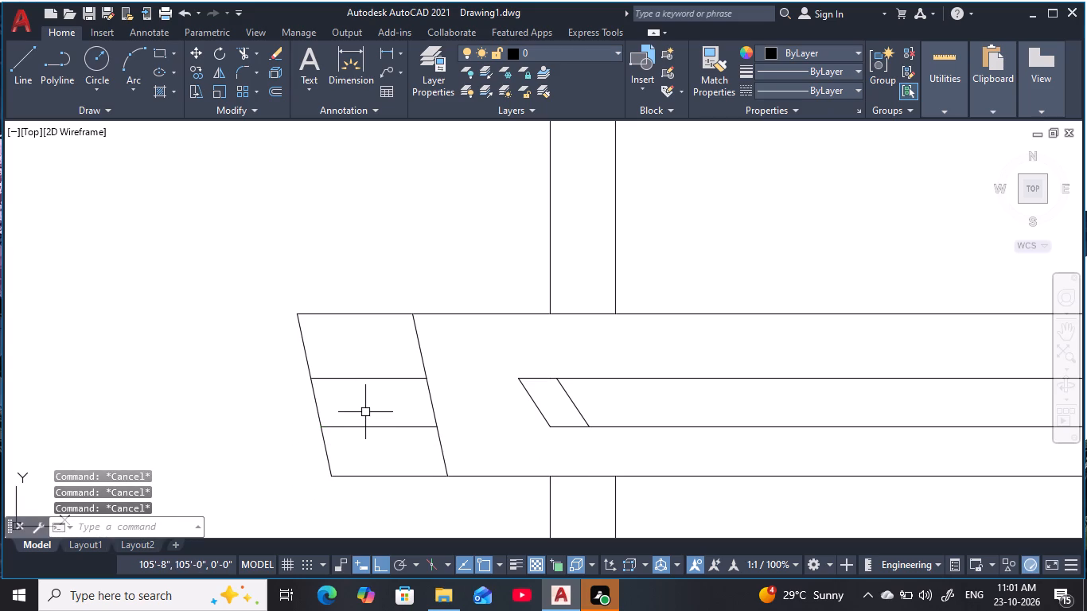
key("Escape")
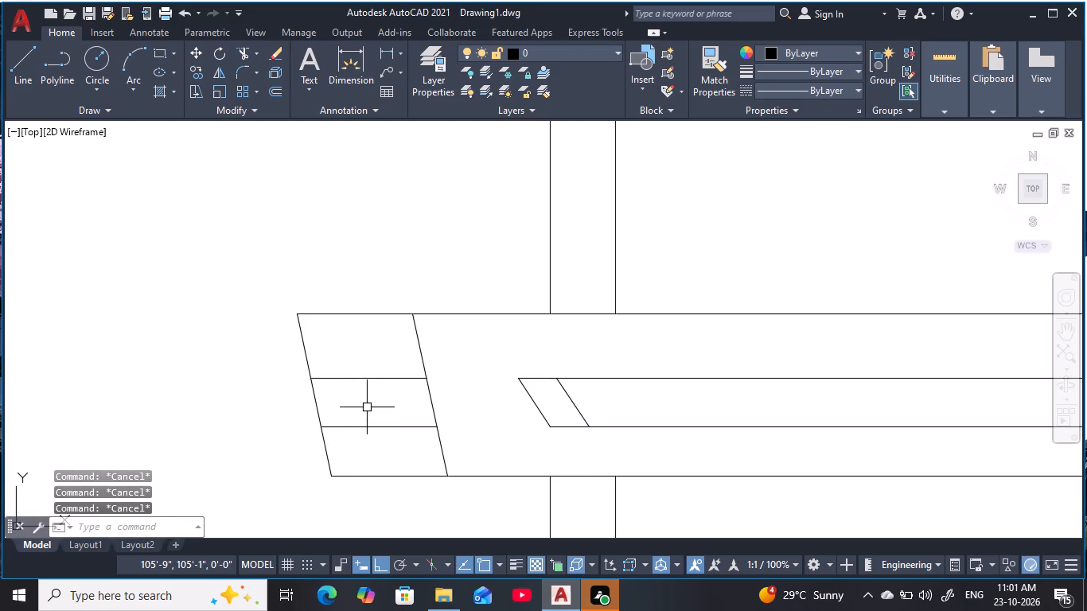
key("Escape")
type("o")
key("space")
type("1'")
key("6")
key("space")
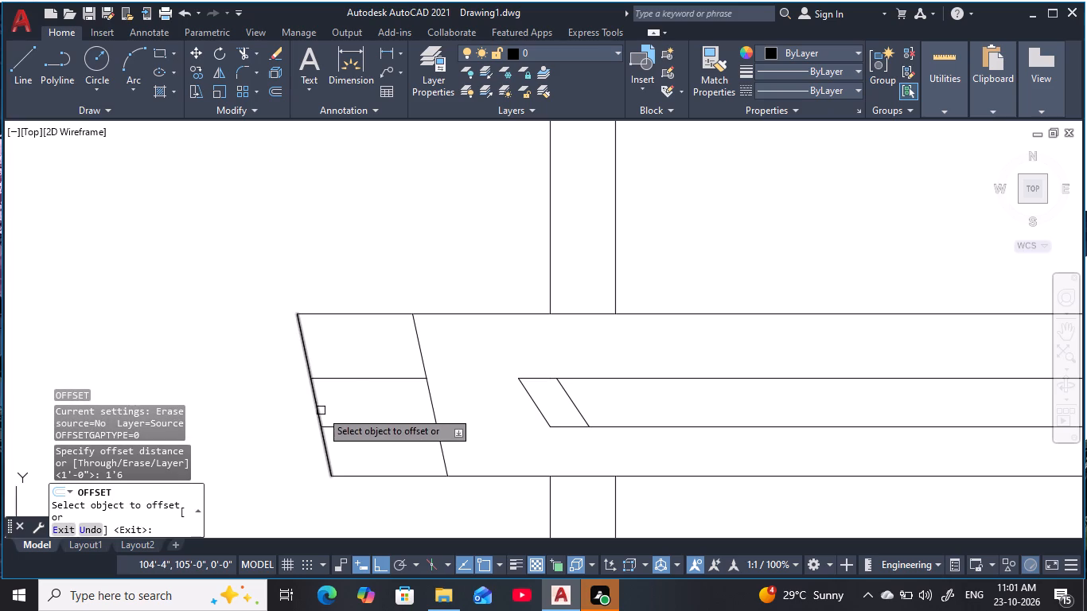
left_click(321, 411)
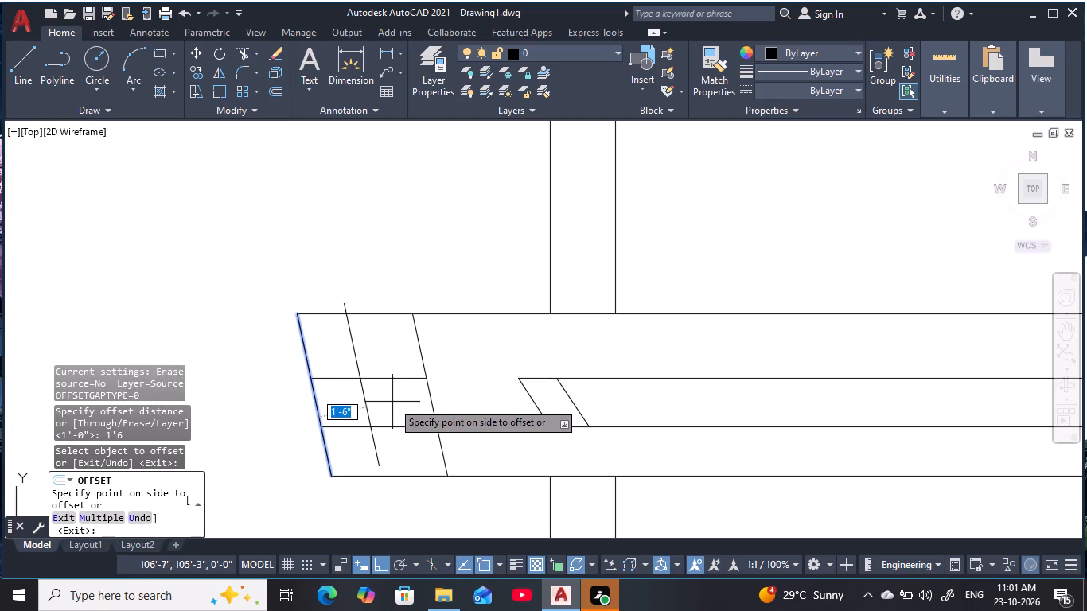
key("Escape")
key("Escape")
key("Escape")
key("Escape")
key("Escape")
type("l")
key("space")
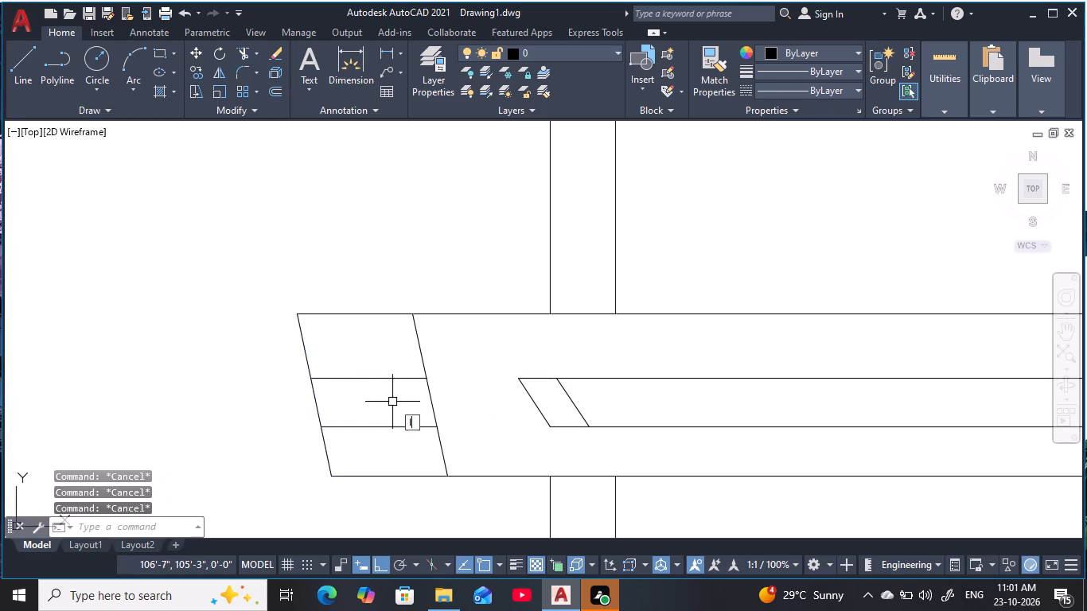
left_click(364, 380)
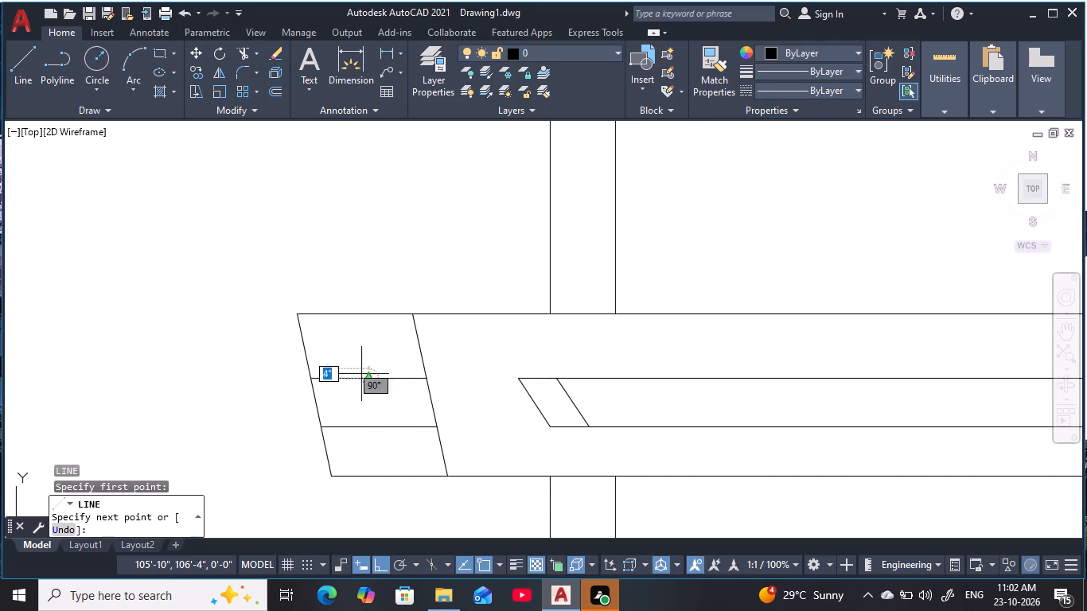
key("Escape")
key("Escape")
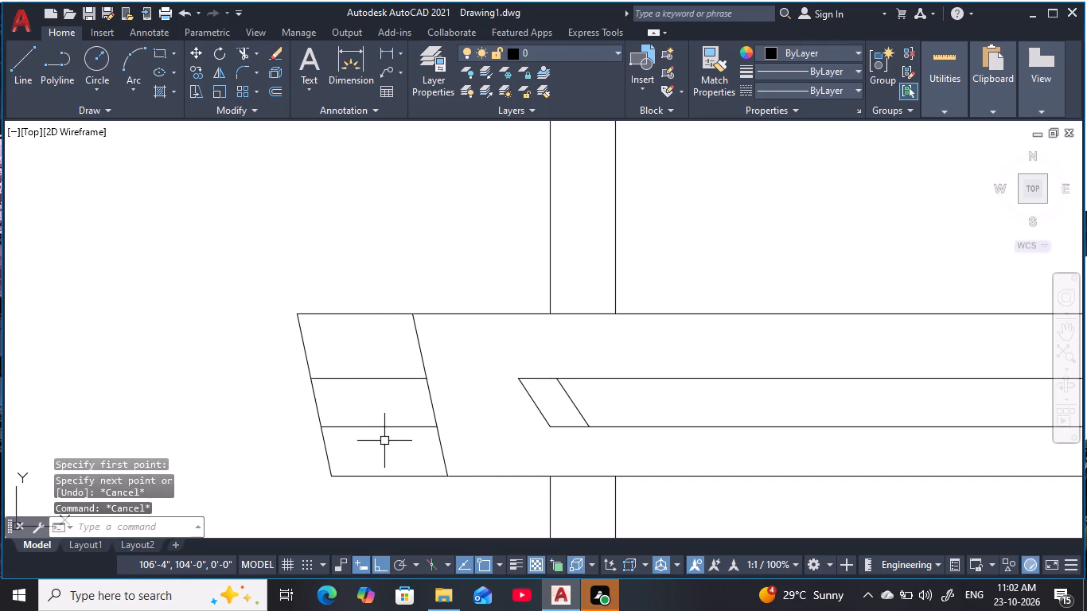
Offset the right slanted line of the outer strip's left end block 1'8" inward, toward the block's outer slanted edge.
key("Escape")
key("Escape")
key("Escape")
key("o")
key("space")
key("1")
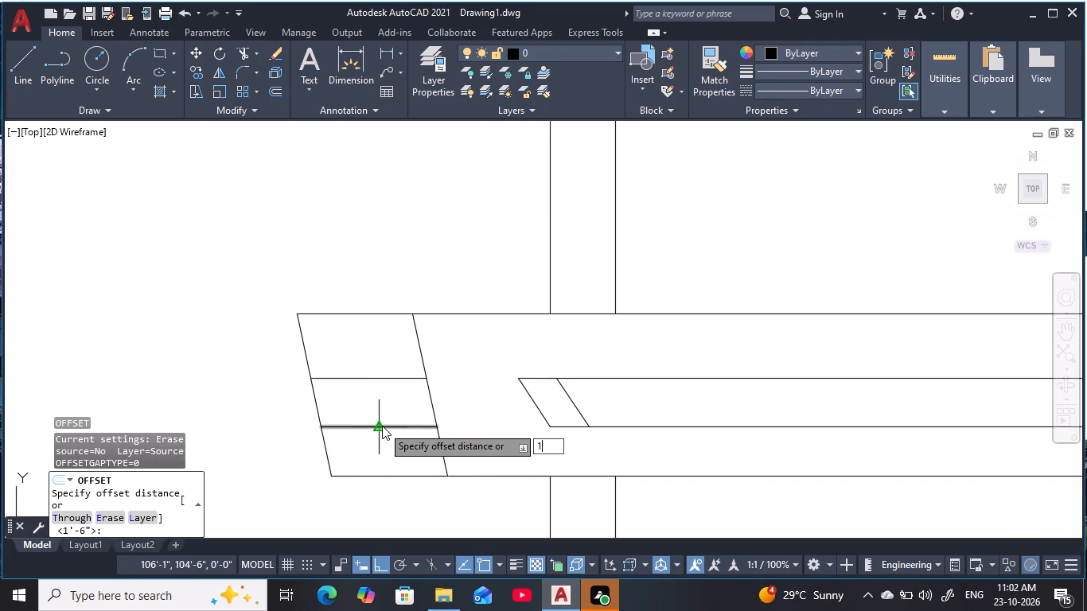
type("'8")
key("space")
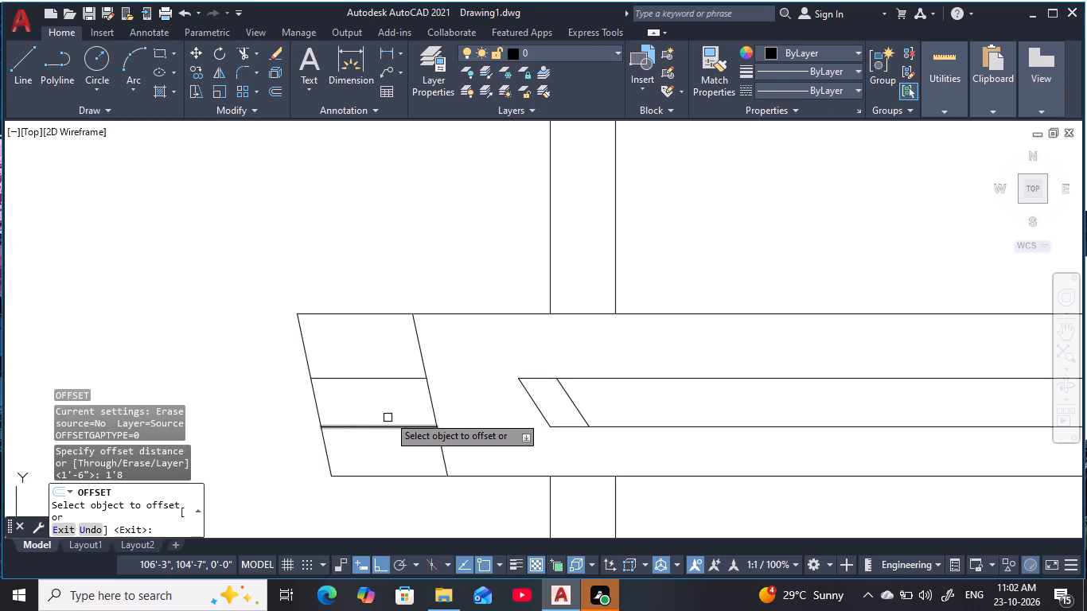
left_click(430, 399)
left_click(334, 457)
key("Escape")
key("Escape")
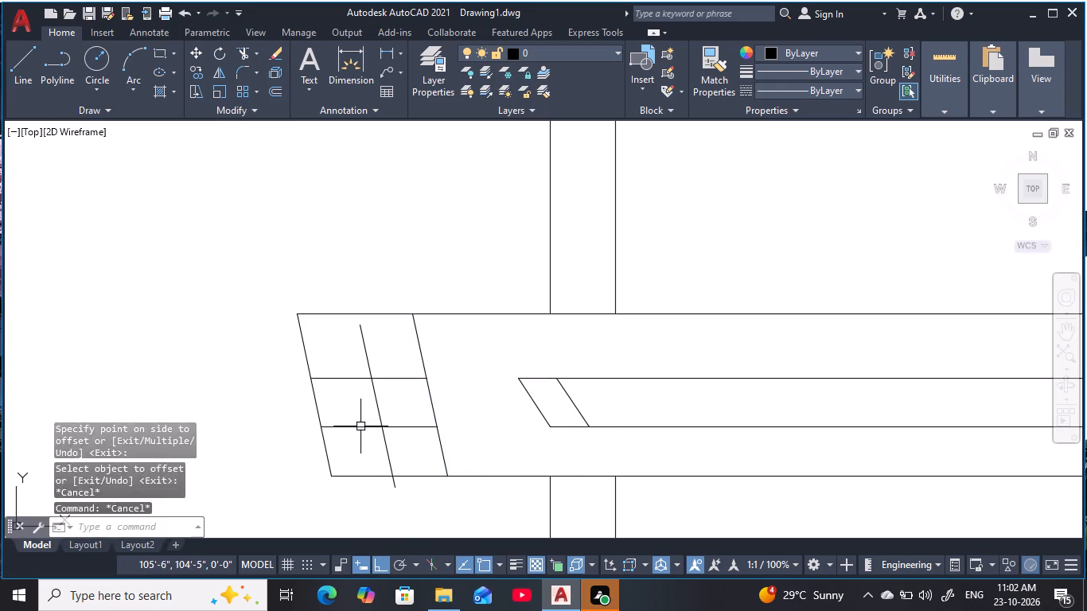
Extend the new slanted line to the outer strip's upper edge and trim its overshoot below the lower edge.
key("Escape")
key("Escape")
type("ex")
key("space")
left_click(375, 399)
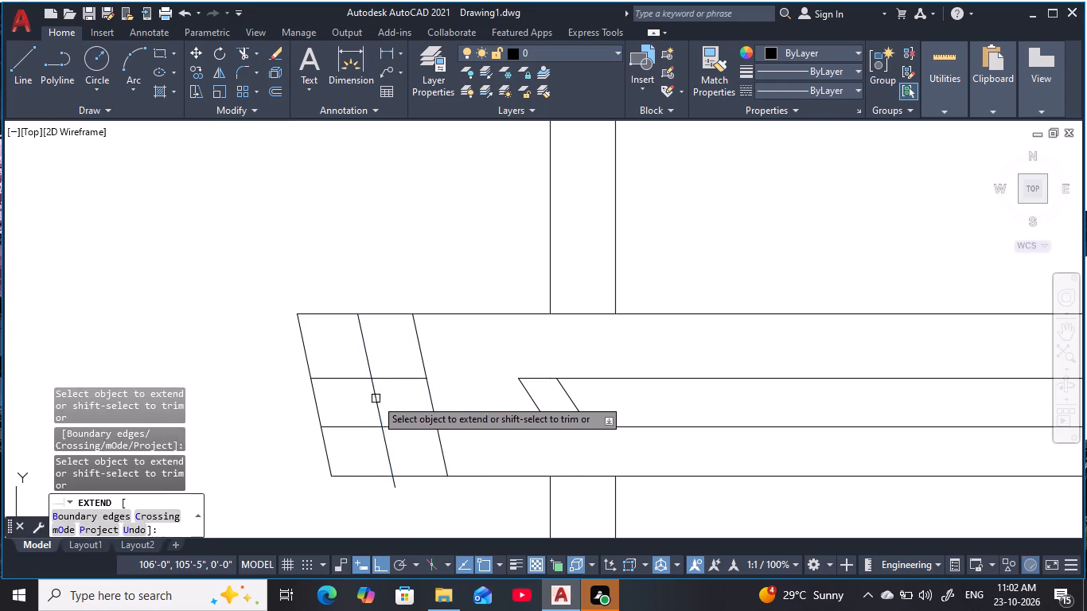
key("Escape")
key("Escape")
key("Escape")
type("tr")
key("space")
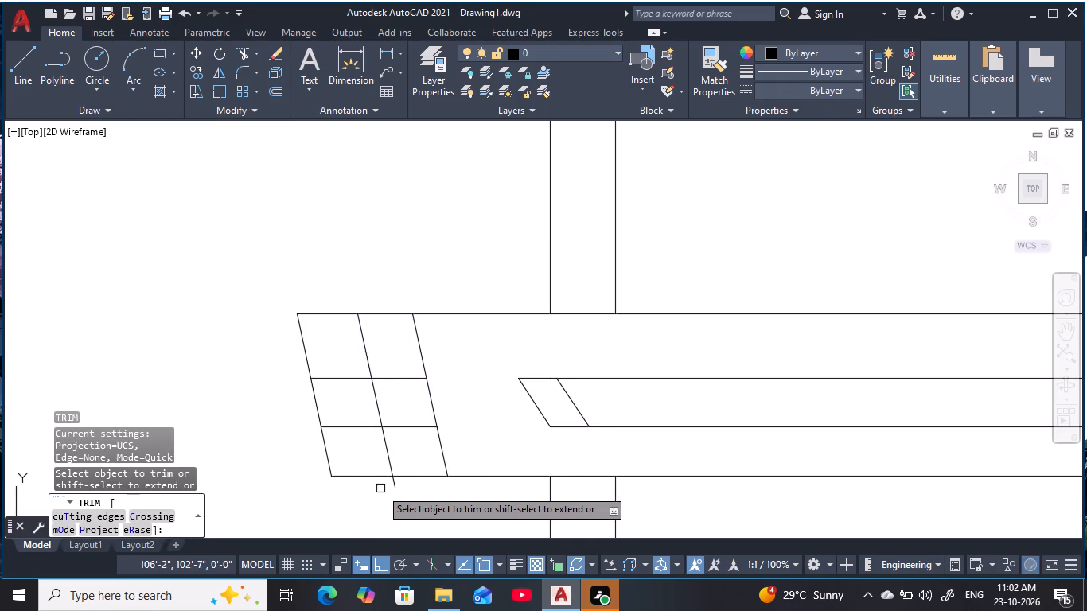
left_click(395, 485)
scroll(472, 454, "down", 2)
middle_click_drag(469, 450, 246, 409)
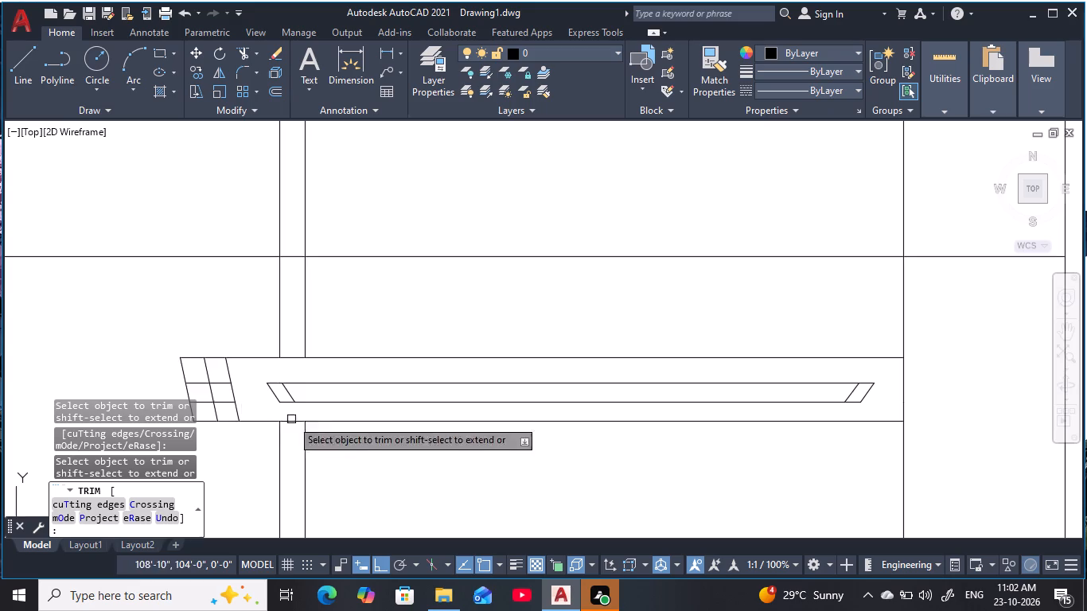
scroll(329, 430, "down", 1)
middle_click_drag(331, 436, 357, 447)
key("Escape")
key("Escape")
key("Escape")
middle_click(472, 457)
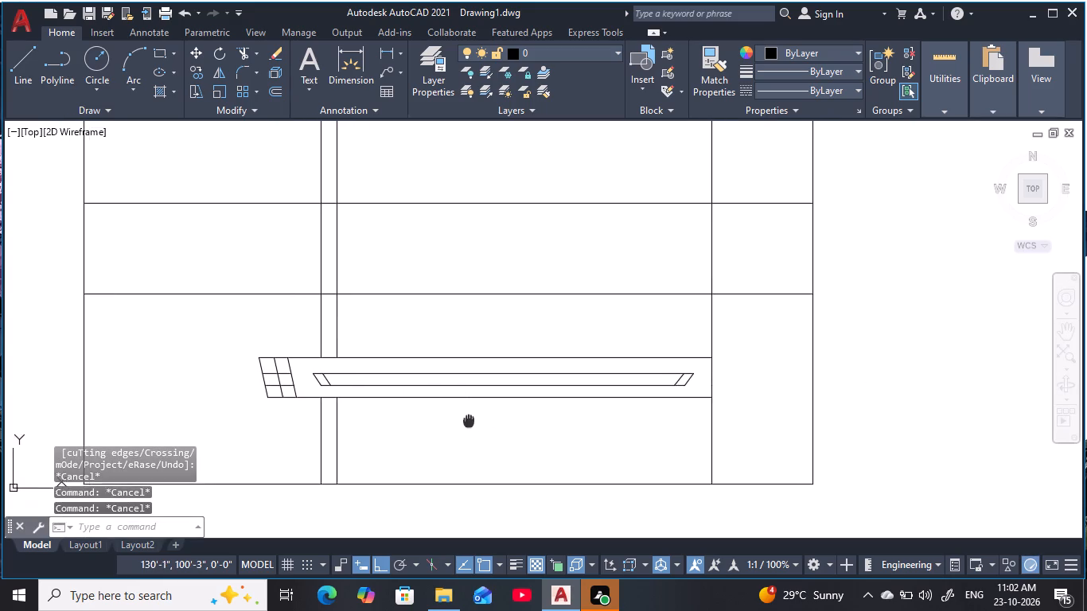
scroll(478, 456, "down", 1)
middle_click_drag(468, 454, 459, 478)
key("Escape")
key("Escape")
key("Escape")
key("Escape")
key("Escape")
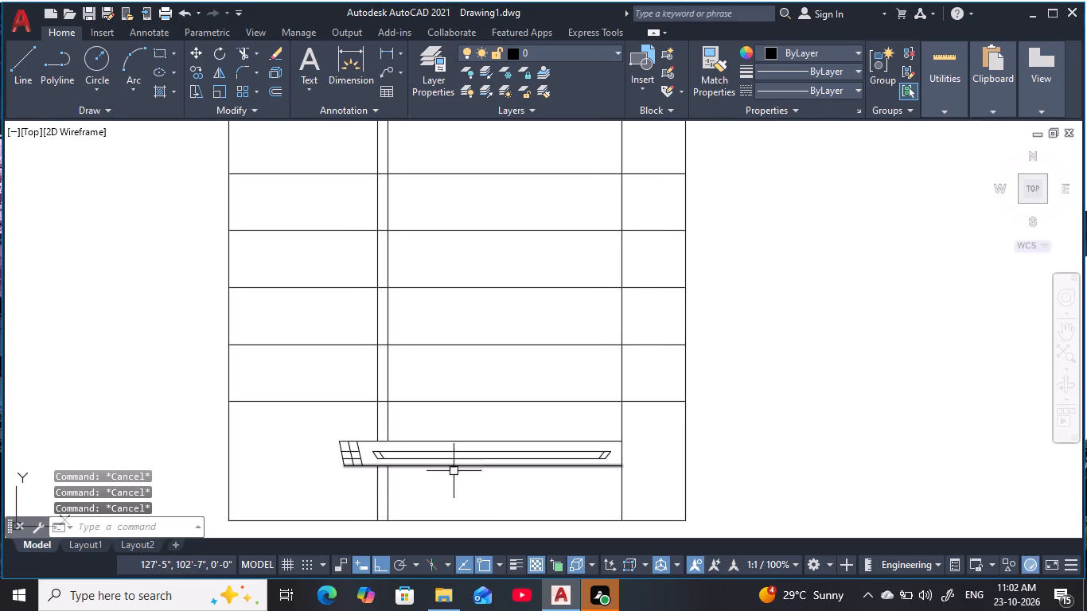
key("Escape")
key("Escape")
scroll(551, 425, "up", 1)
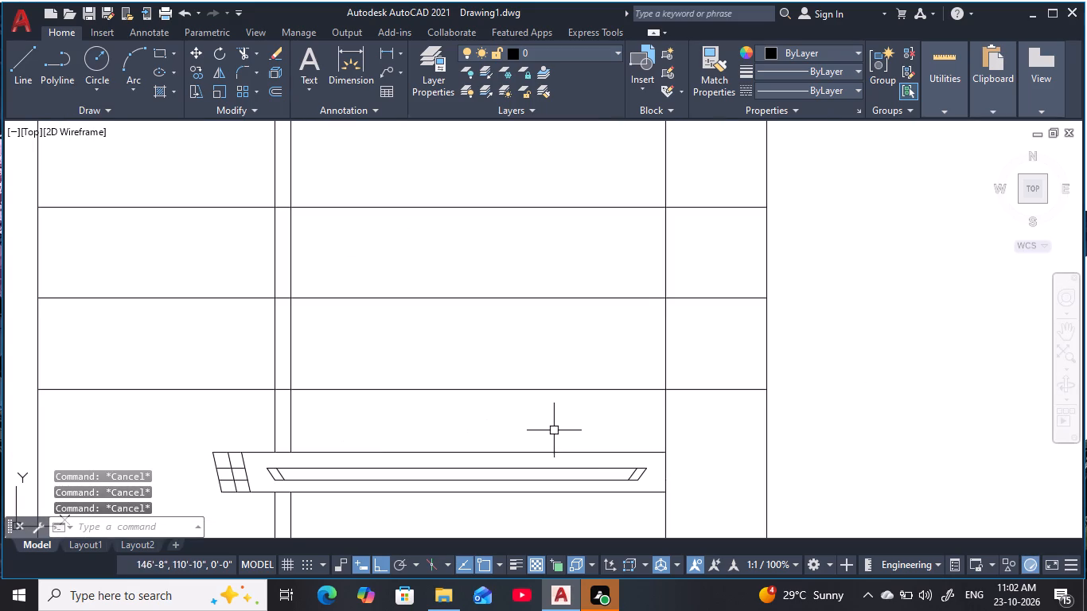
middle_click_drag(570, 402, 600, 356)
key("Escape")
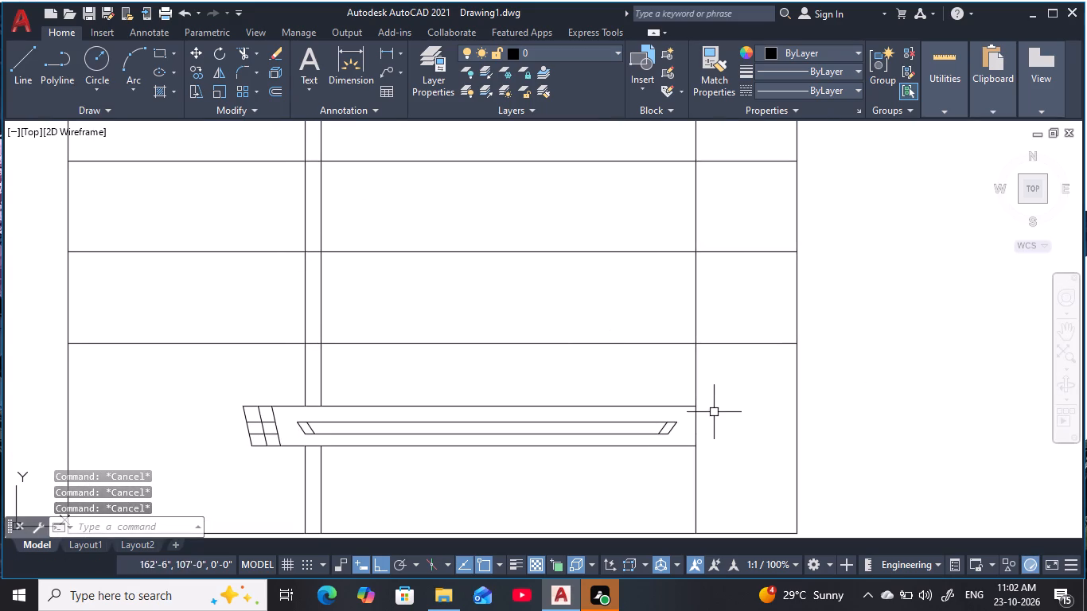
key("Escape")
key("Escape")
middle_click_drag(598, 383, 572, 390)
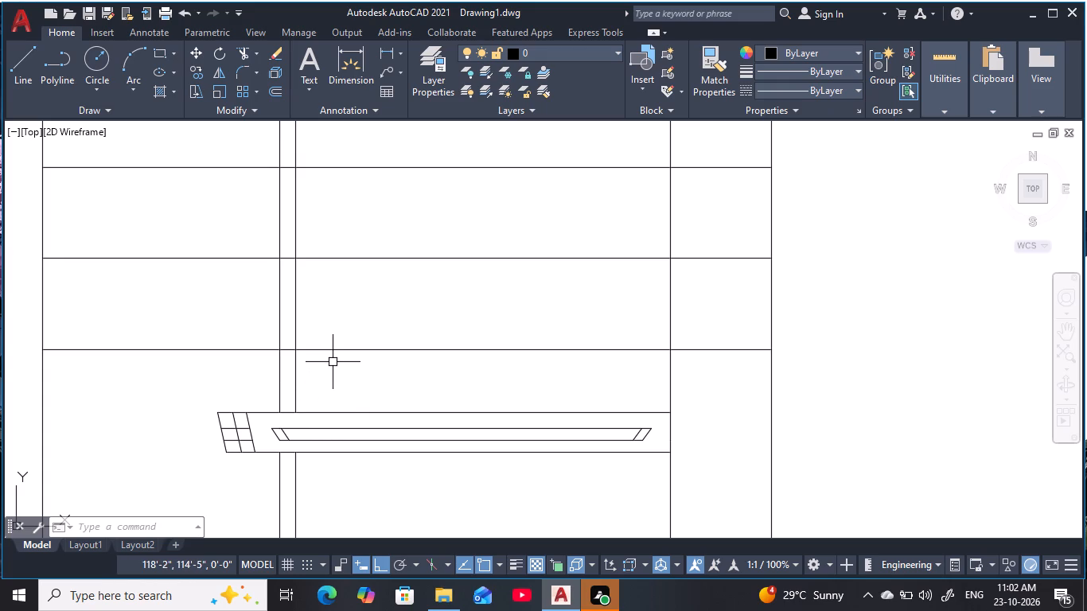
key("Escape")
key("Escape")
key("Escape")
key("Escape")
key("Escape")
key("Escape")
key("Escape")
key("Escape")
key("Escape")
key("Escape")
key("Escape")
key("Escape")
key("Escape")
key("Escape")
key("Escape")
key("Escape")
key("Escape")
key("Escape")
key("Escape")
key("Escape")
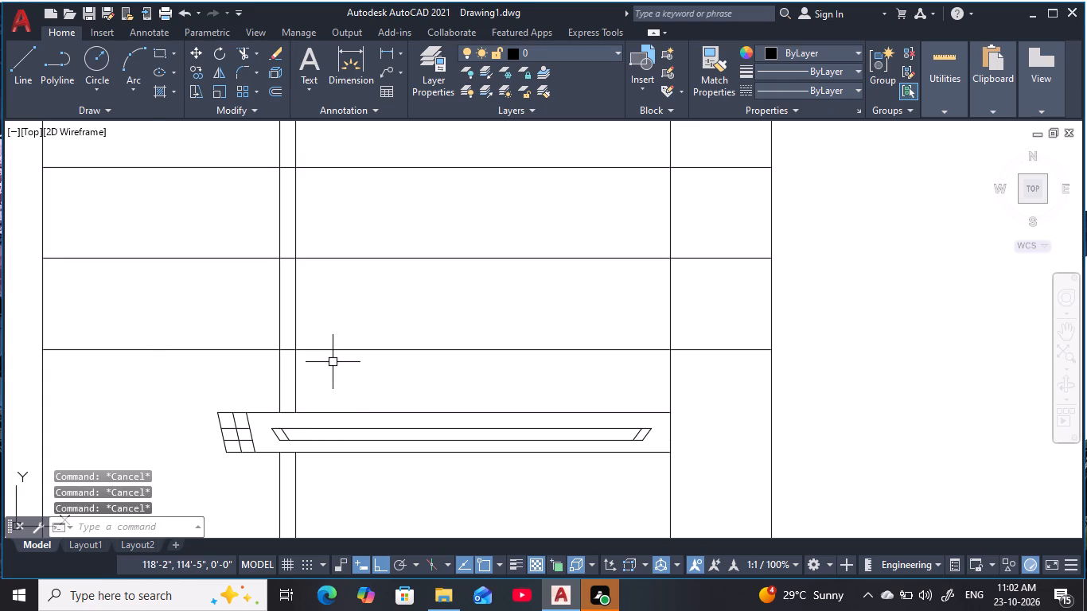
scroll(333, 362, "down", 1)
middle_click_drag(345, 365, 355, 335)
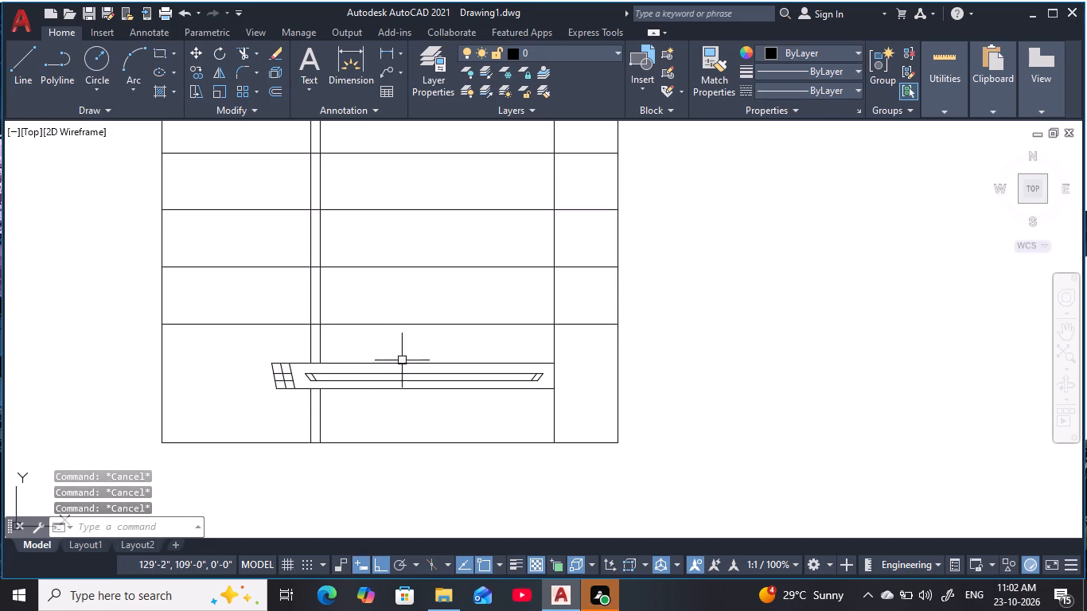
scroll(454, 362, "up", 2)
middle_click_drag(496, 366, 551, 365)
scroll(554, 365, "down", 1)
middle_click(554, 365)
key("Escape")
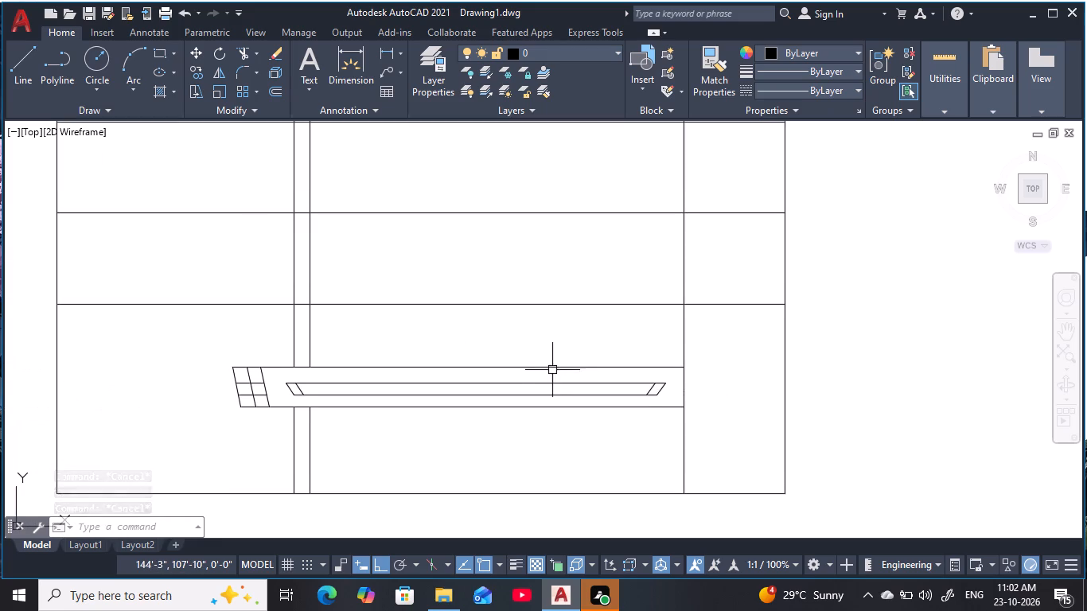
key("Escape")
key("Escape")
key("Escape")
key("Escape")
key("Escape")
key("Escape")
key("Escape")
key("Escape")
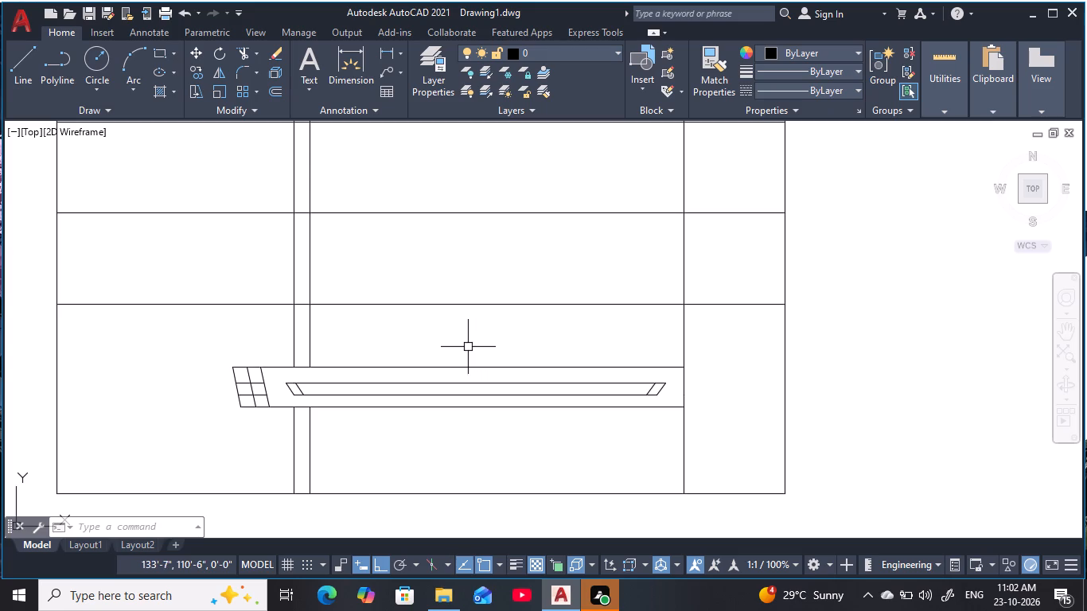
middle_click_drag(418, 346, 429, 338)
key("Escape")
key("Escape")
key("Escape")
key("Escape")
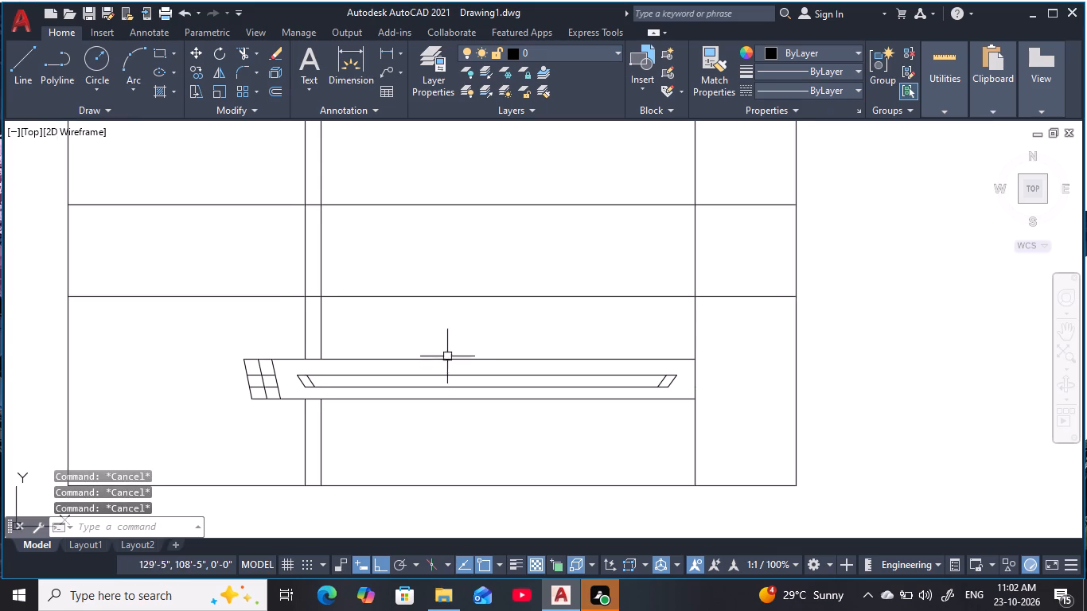
Copy the whole slanted-end strip assembly from the inner strip's lower-left corner to the second vertical line's intersection with the horizontal grid line above.
left_click(197, 330)
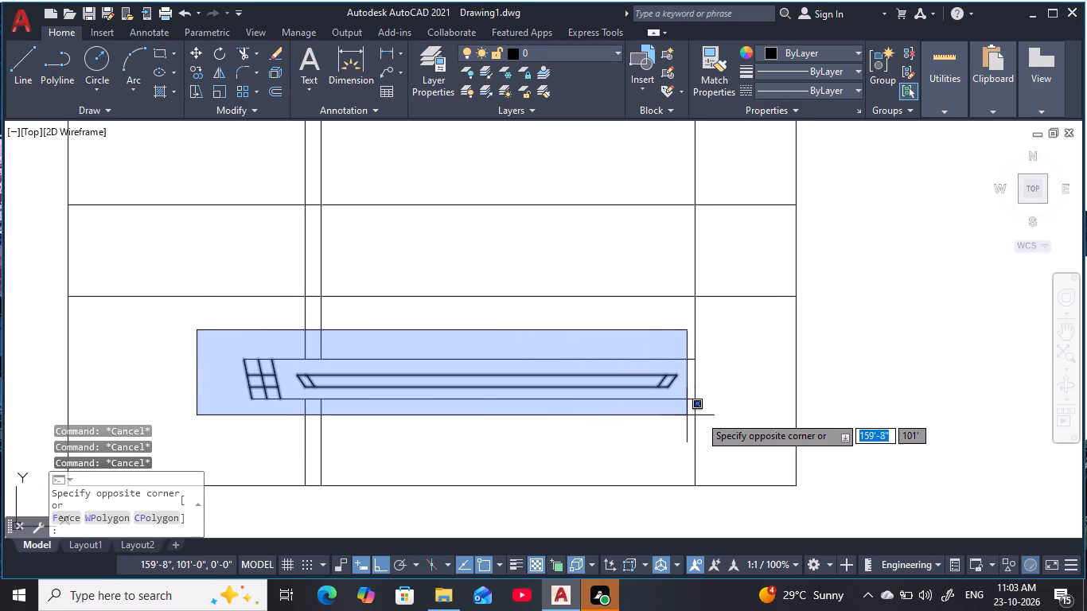
left_click(736, 419)
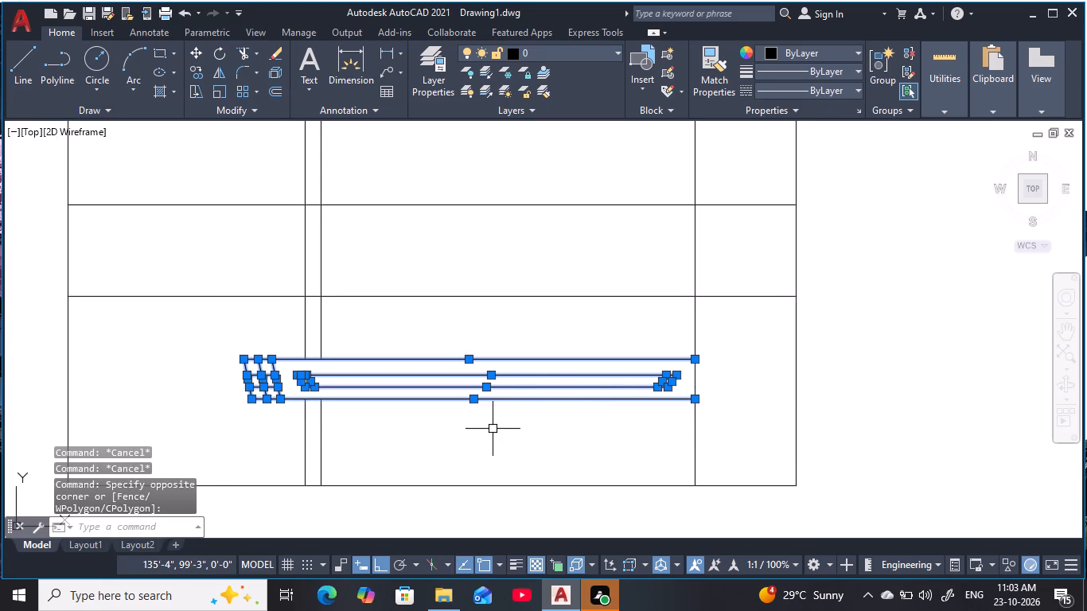
key("c")
type("p")
key("space")
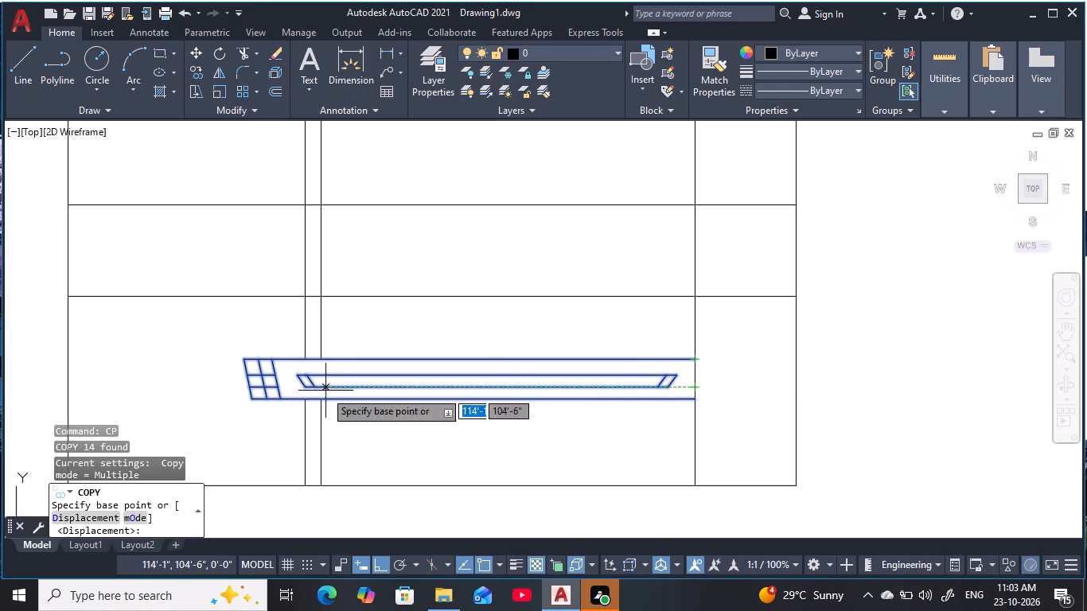
scroll(308, 376, "up", 2)
scroll(308, 378, "down", 1)
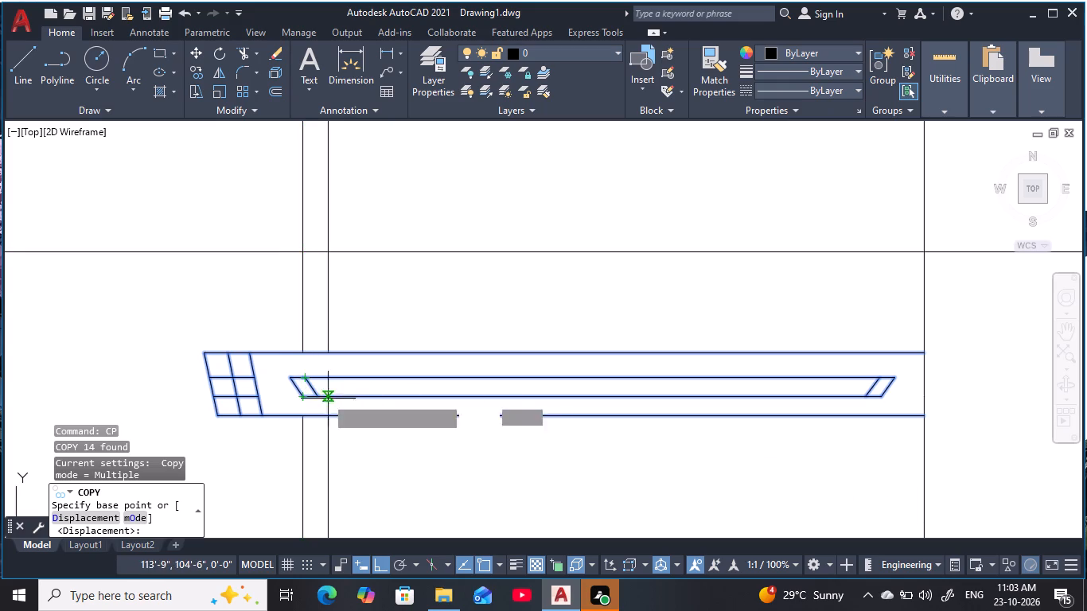
scroll(304, 395, "down", 1)
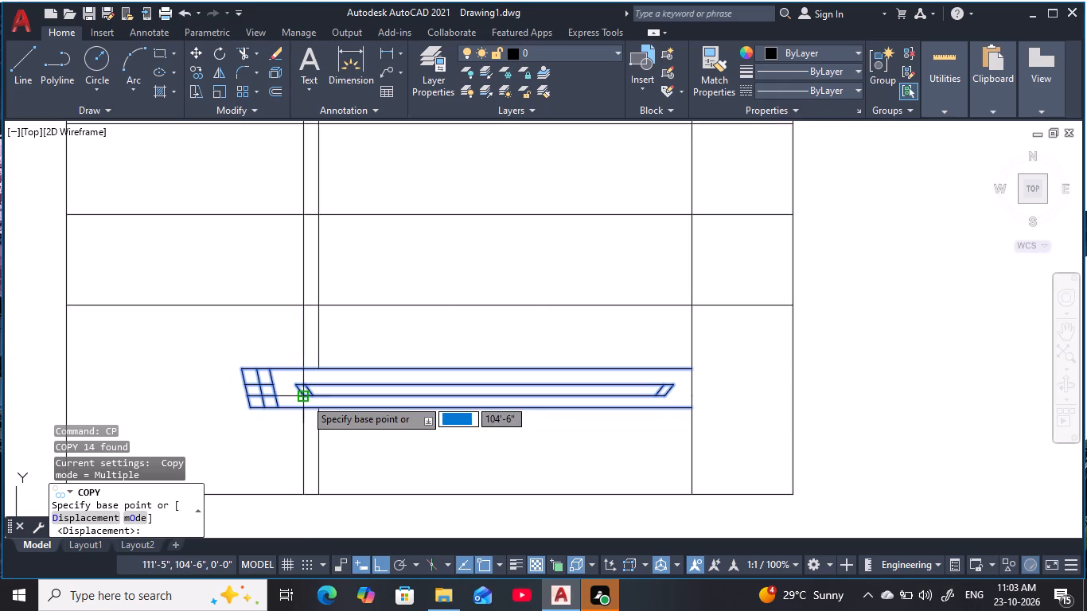
left_click(306, 399)
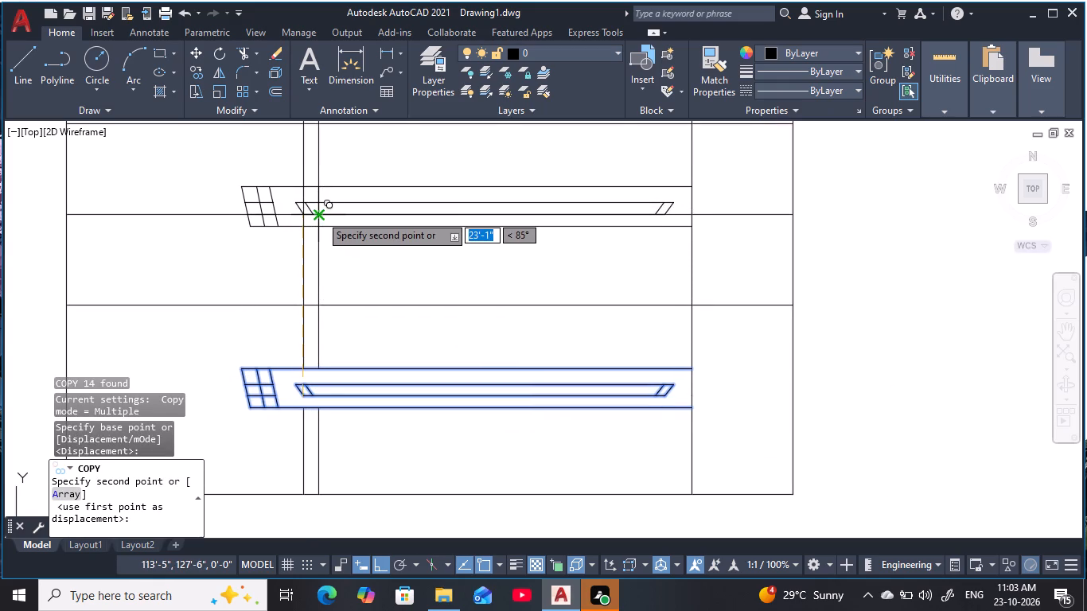
left_click(321, 308)
key("Escape")
key("Escape")
key("Escape")
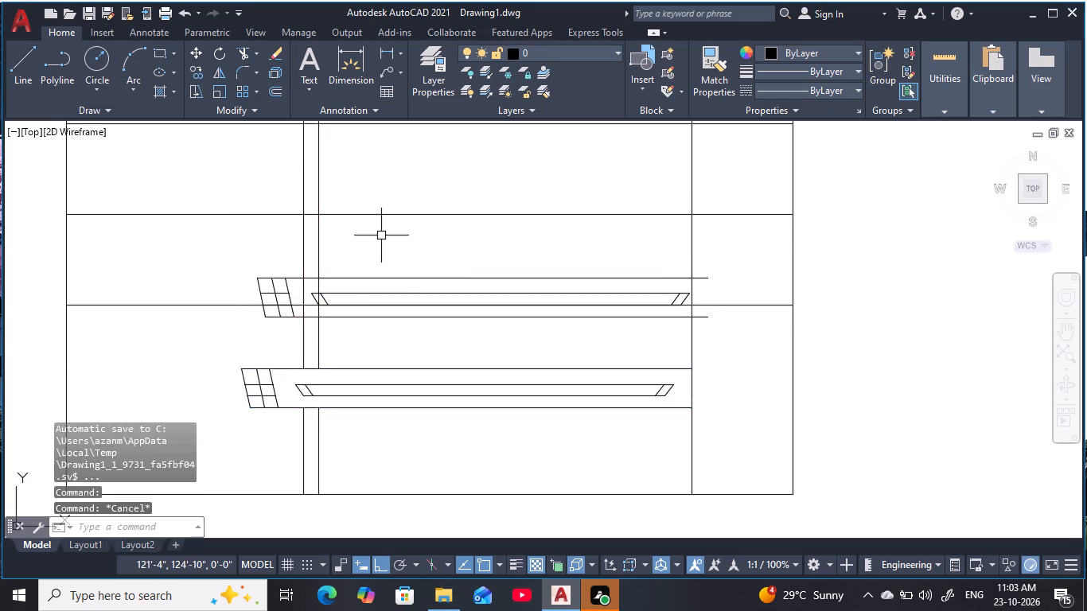
key("Escape")
key("Escape")
key("Escape")
key("Escape")
key("Escape")
key("Escape")
key("Escape")
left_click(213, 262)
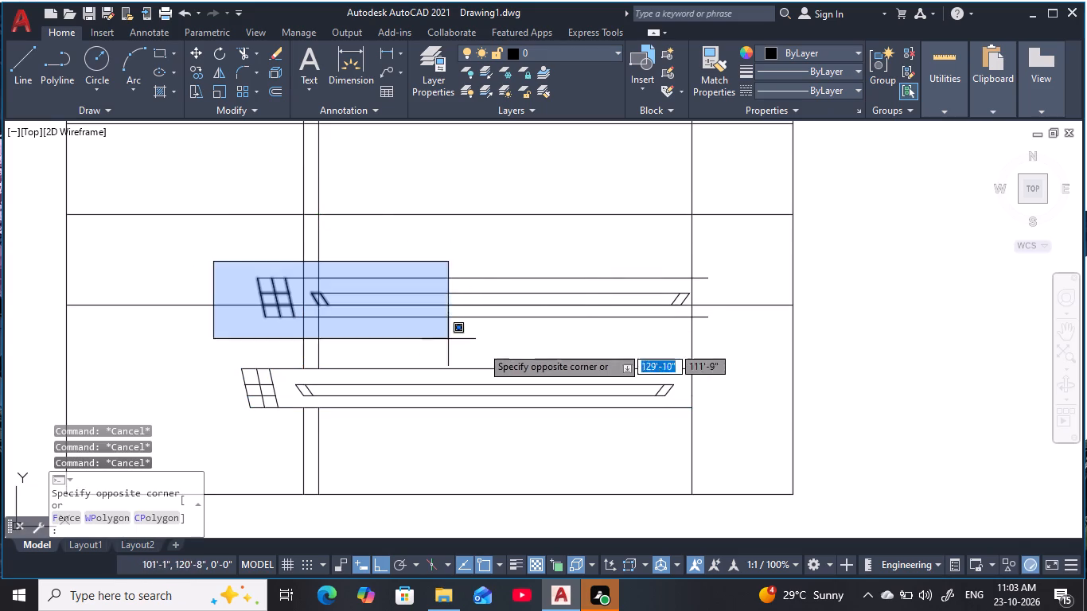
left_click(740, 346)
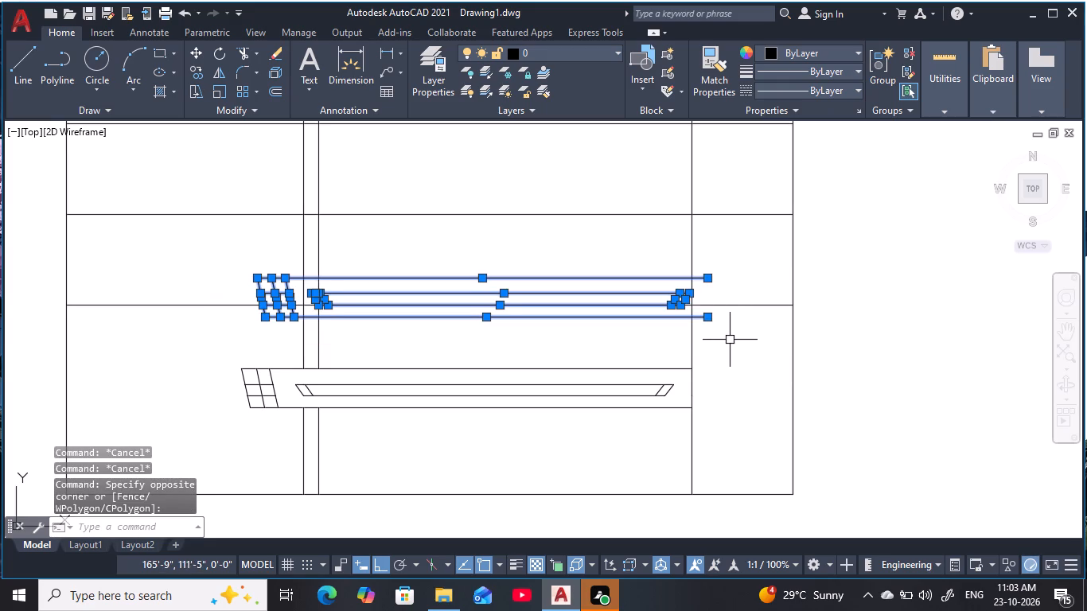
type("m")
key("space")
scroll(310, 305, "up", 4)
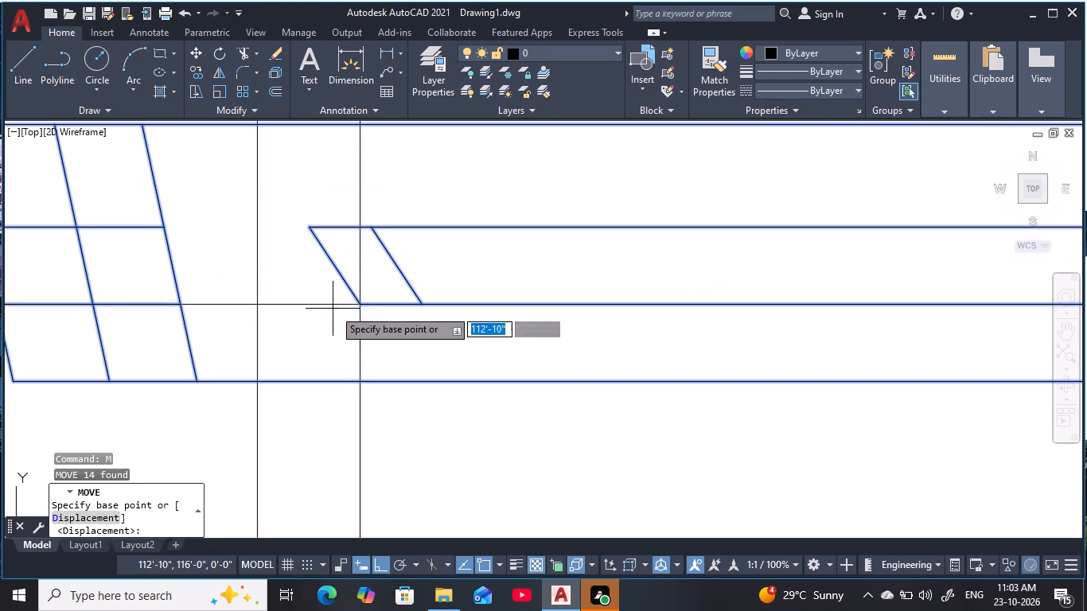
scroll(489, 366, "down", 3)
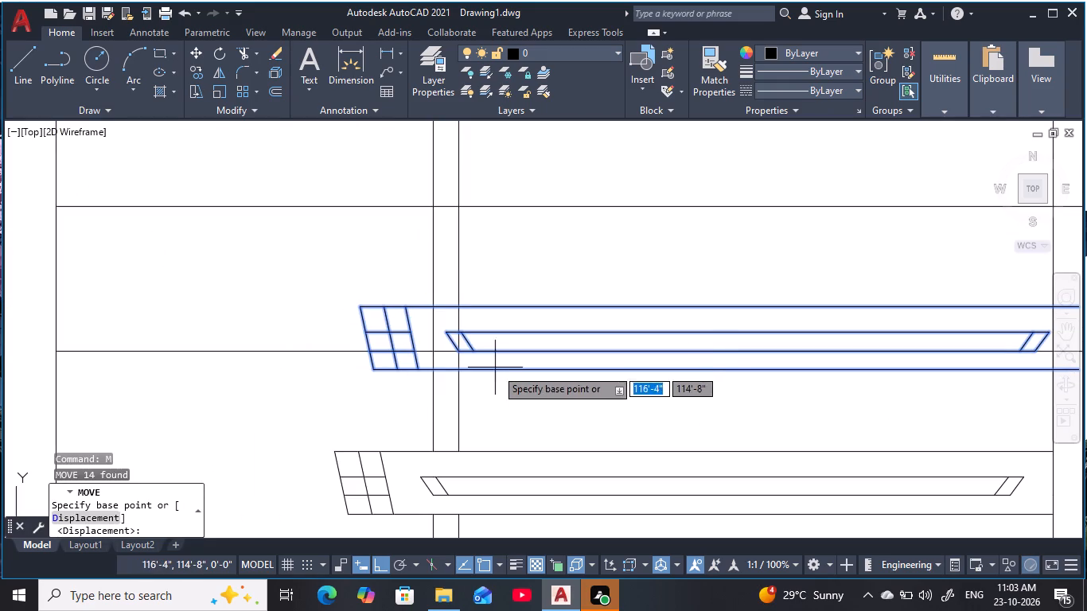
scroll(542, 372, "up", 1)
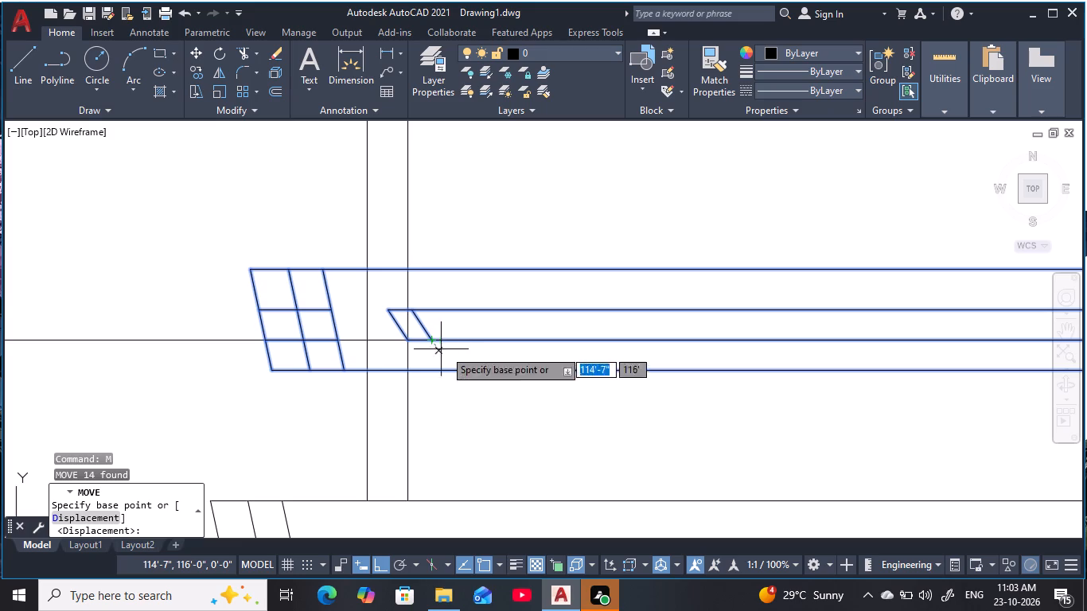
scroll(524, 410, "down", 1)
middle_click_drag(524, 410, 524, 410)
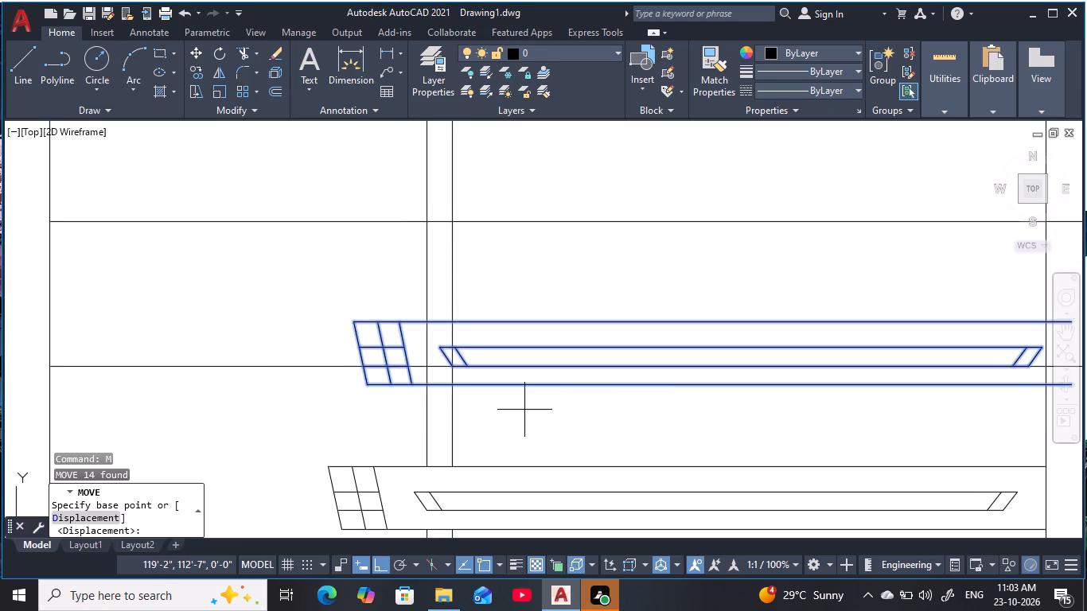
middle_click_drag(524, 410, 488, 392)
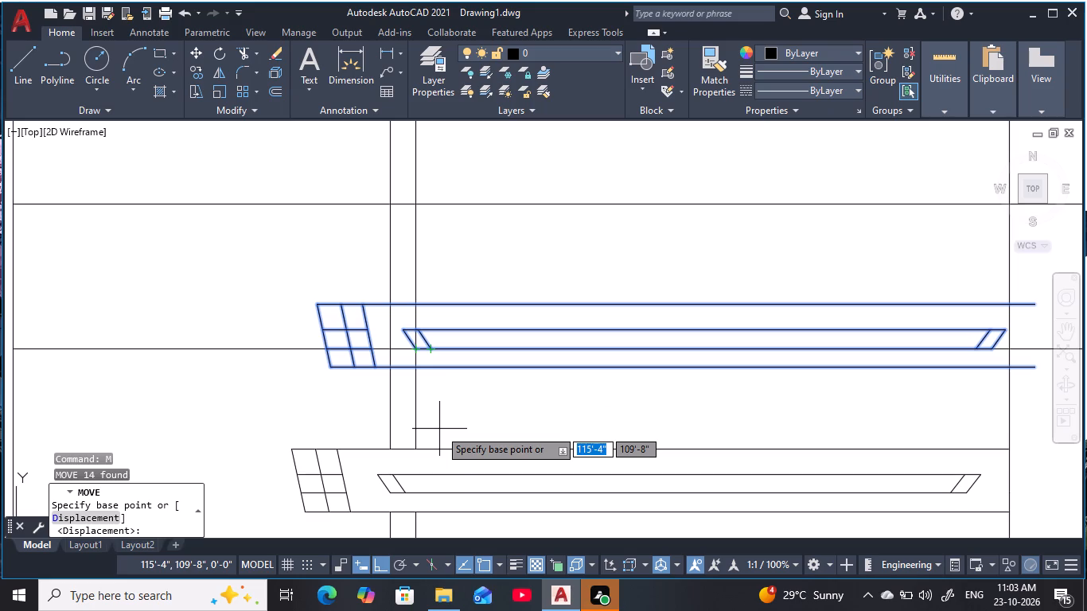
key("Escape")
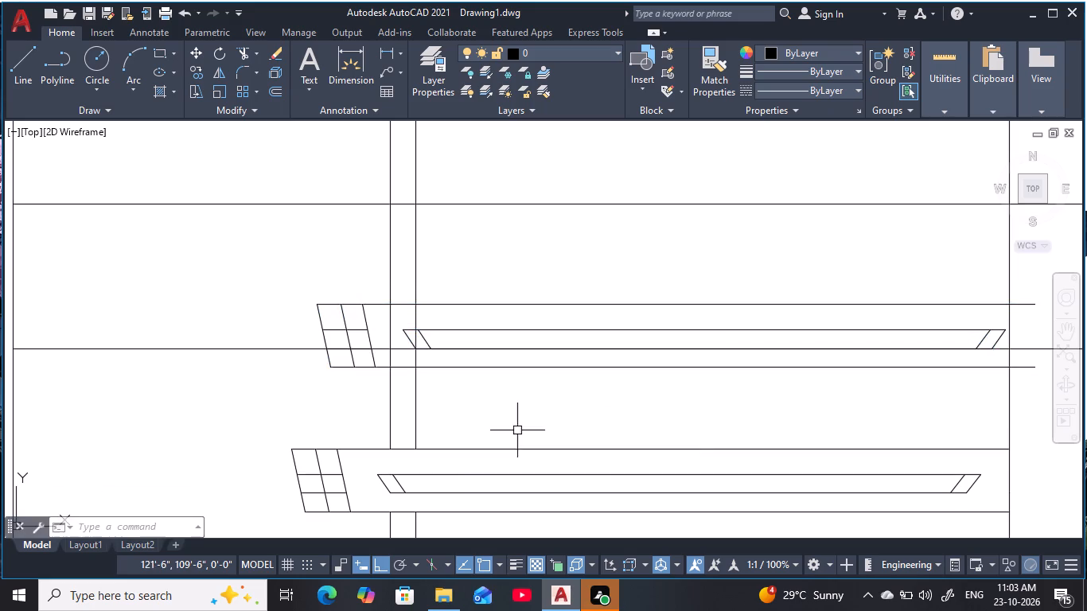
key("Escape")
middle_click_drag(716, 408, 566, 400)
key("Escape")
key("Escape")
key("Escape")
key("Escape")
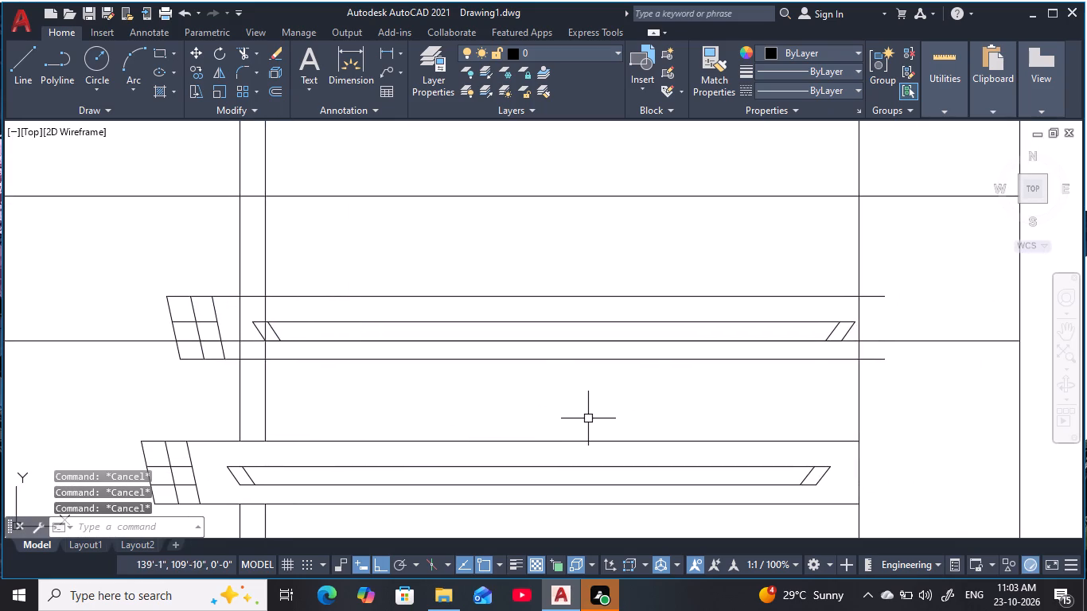
Move the copied strip assembly horizontally left so its outer edges' right endpoints meet the vertical grid line where the original strip ends.
key("m")
key("space")
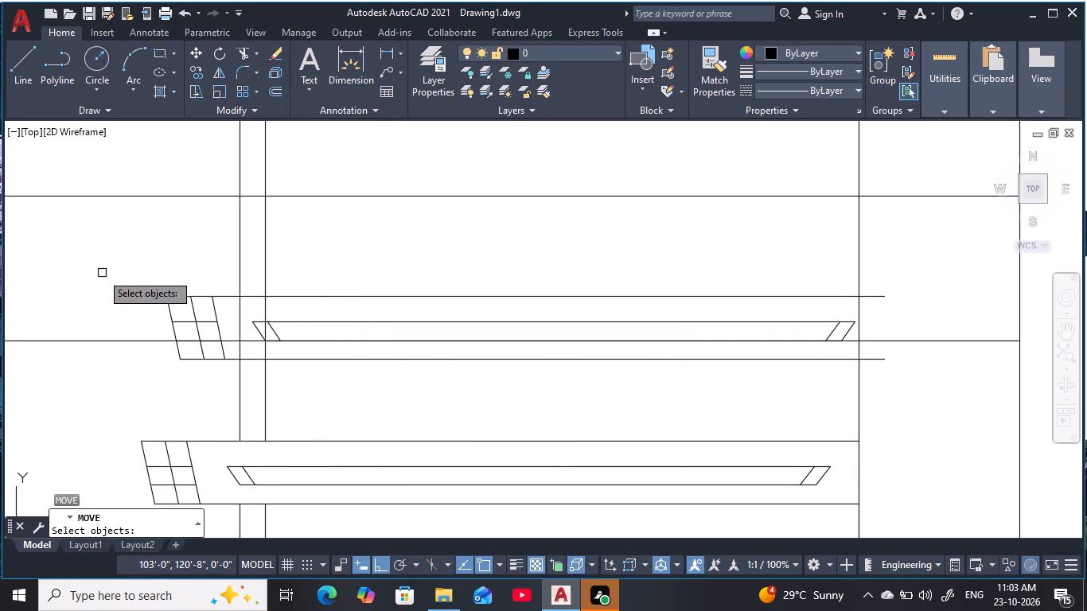
left_click(86, 265)
left_click(933, 407)
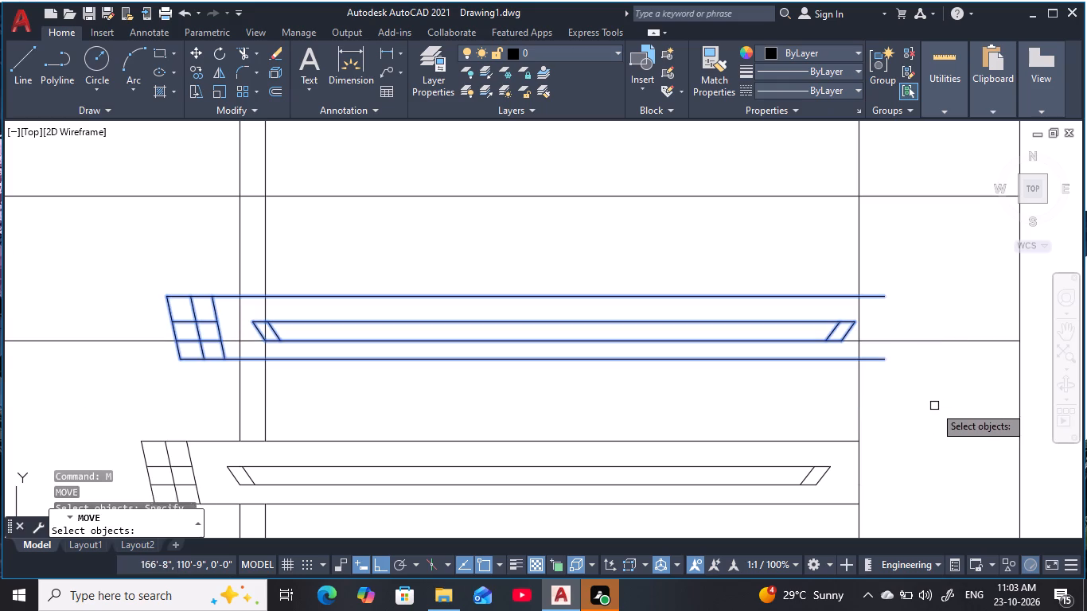
key("space")
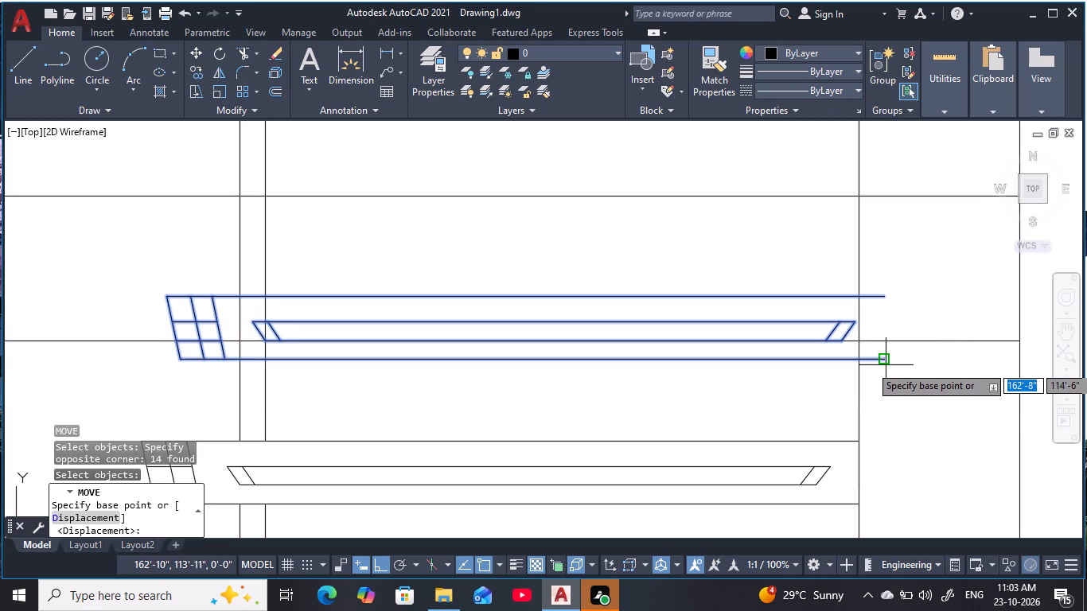
left_click(881, 301)
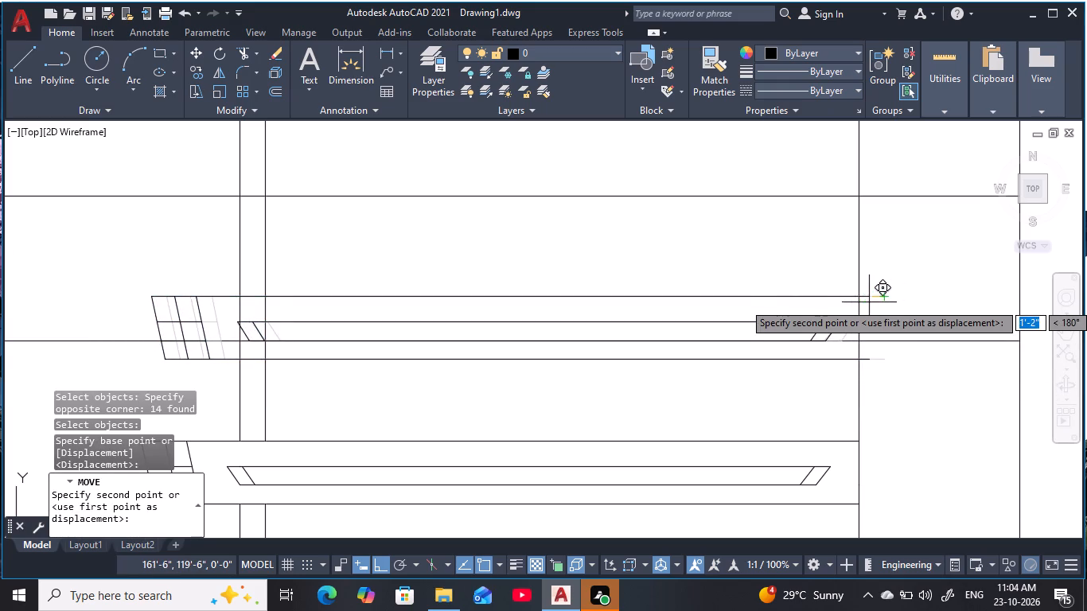
left_click(857, 300)
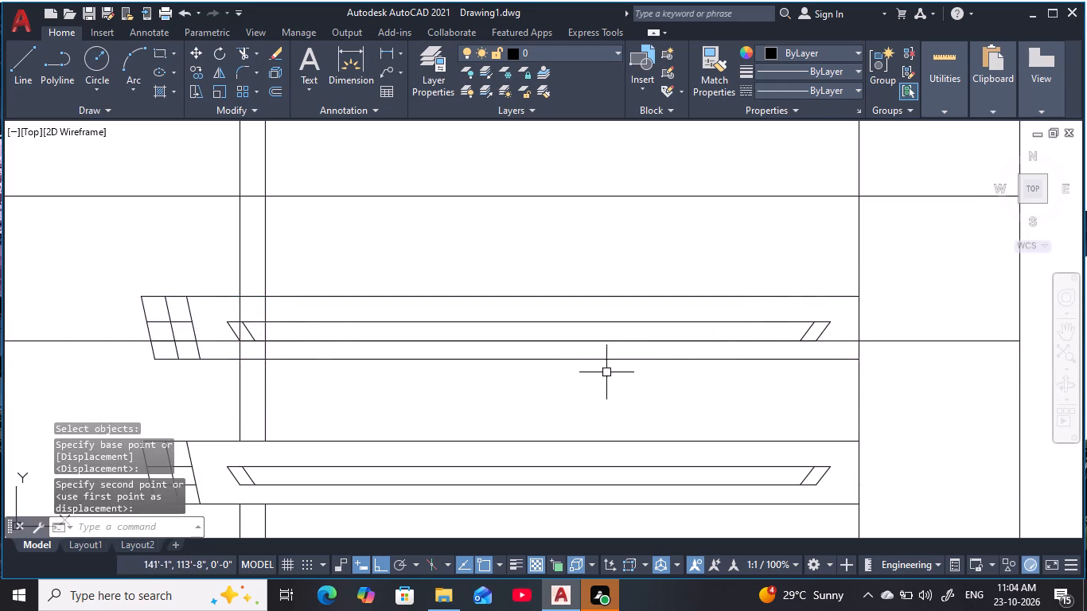
key("Escape")
scroll(593, 383, "down", 1)
key("Escape")
middle_click_drag(593, 383, 649, 369)
key("Escape")
key("Escape")
key("Escape")
key("Escape")
key("Escape")
key("Escape")
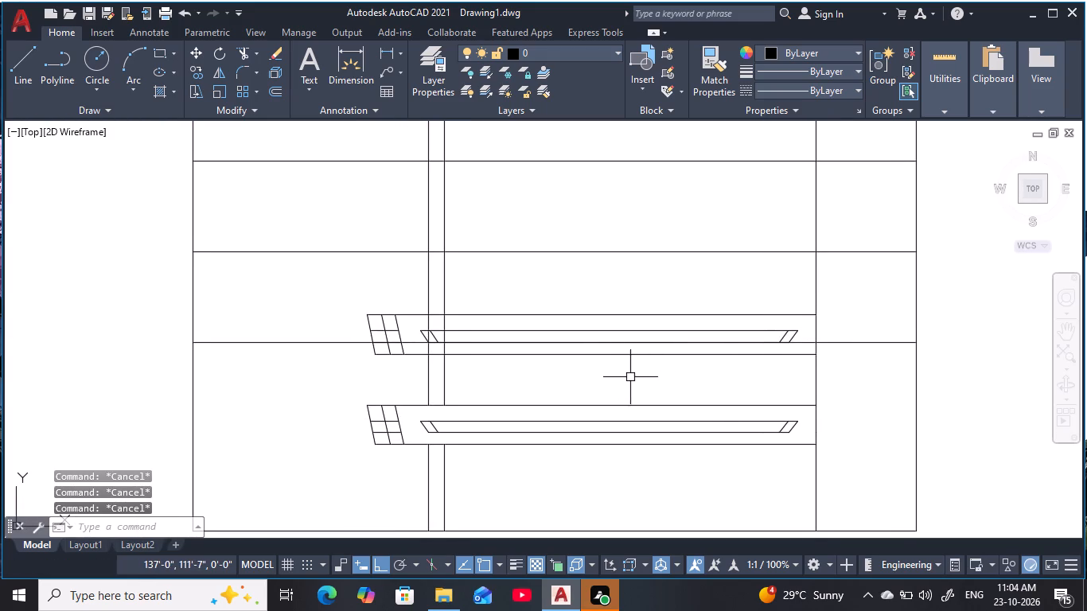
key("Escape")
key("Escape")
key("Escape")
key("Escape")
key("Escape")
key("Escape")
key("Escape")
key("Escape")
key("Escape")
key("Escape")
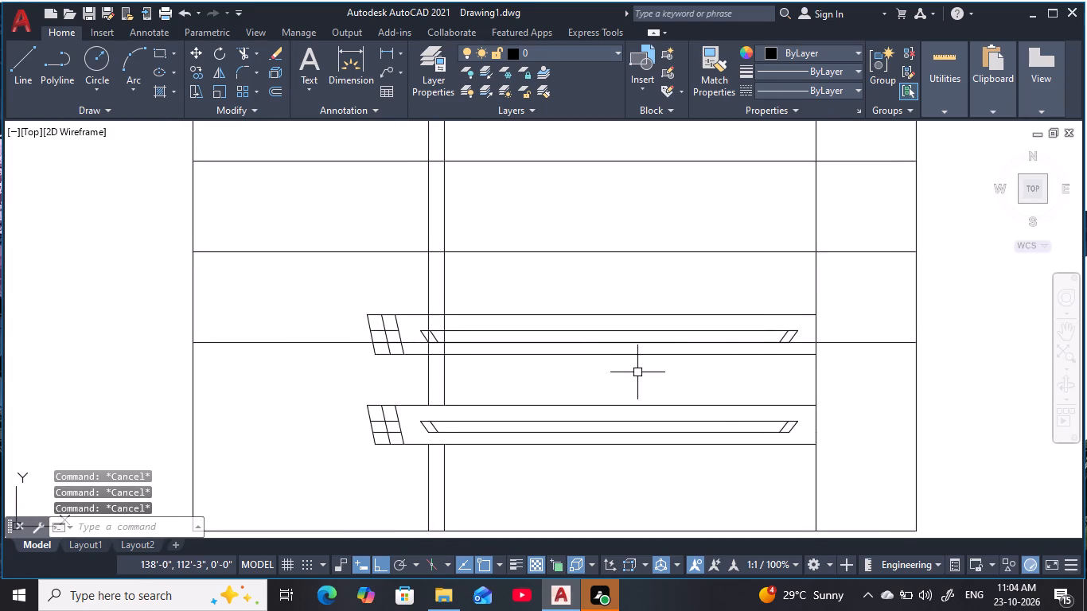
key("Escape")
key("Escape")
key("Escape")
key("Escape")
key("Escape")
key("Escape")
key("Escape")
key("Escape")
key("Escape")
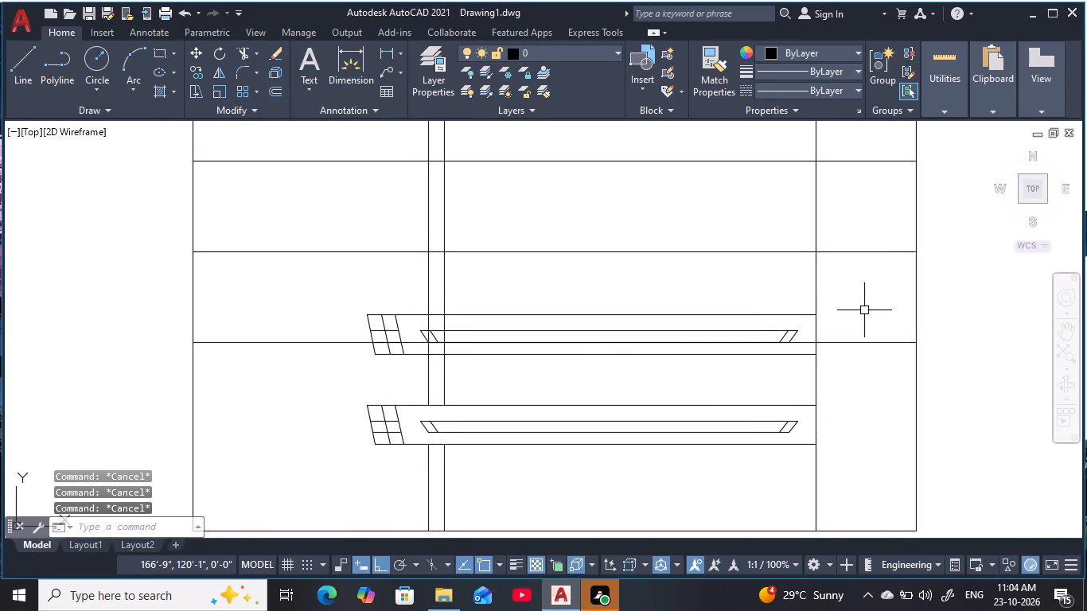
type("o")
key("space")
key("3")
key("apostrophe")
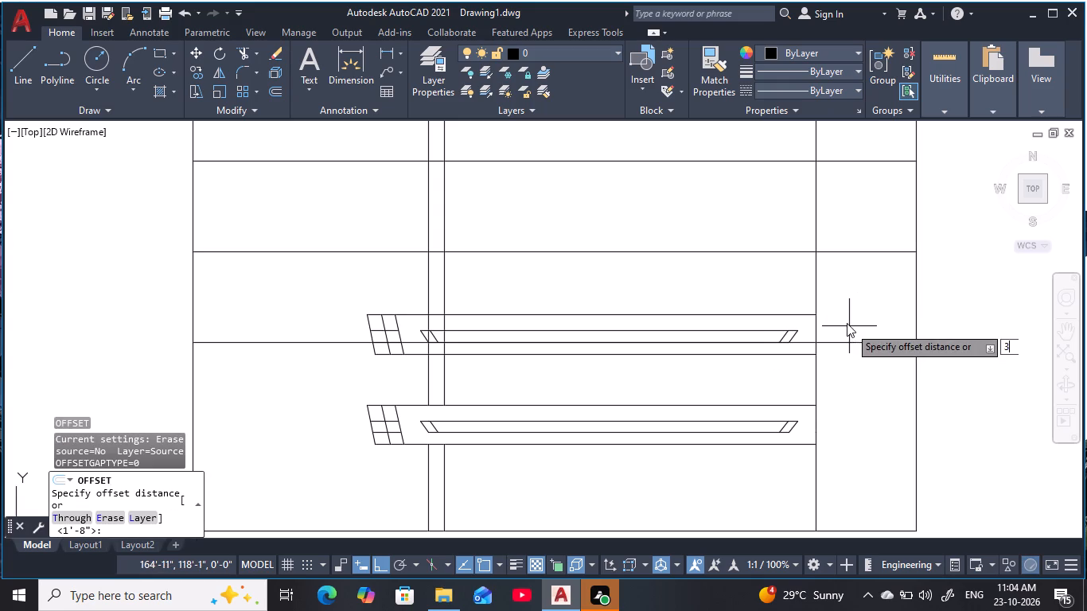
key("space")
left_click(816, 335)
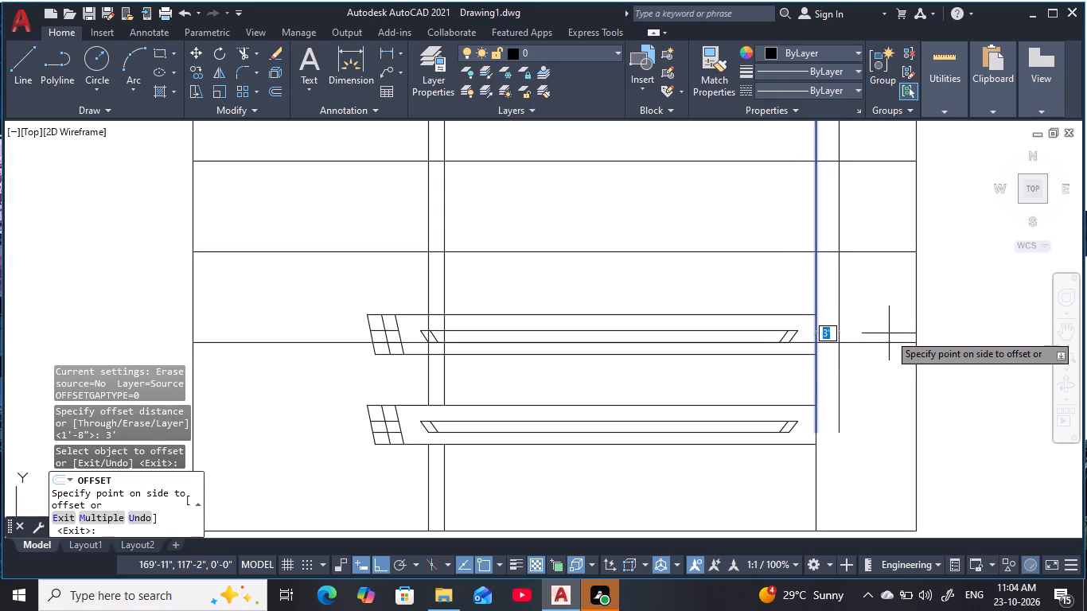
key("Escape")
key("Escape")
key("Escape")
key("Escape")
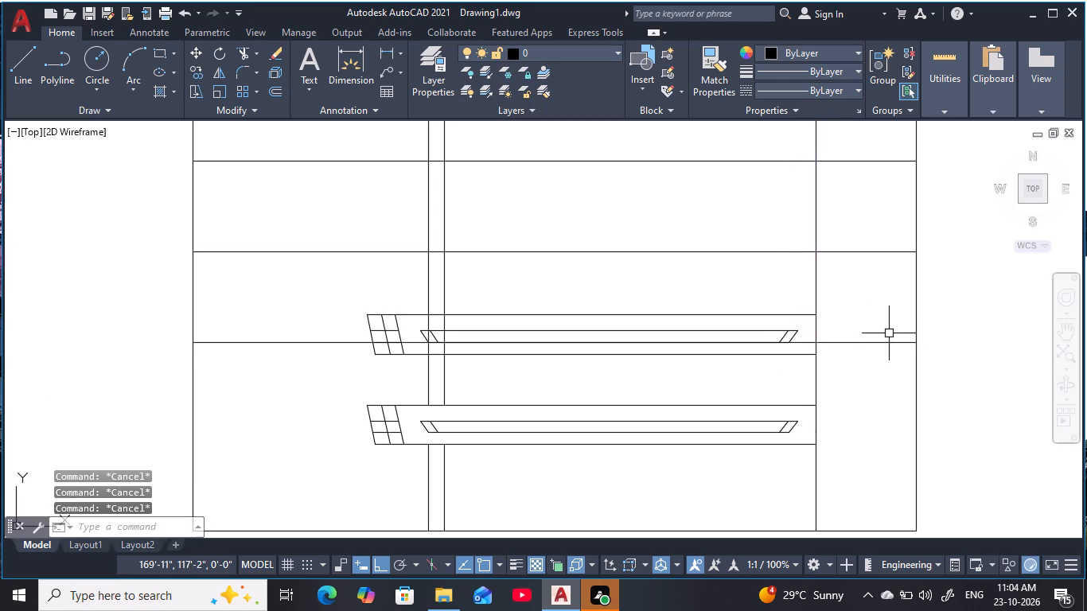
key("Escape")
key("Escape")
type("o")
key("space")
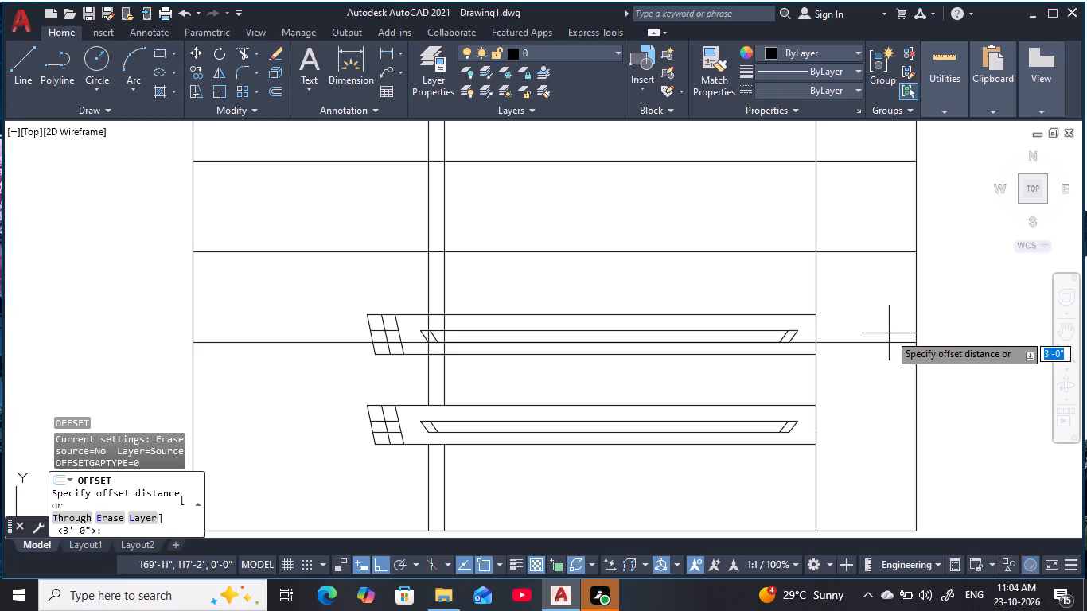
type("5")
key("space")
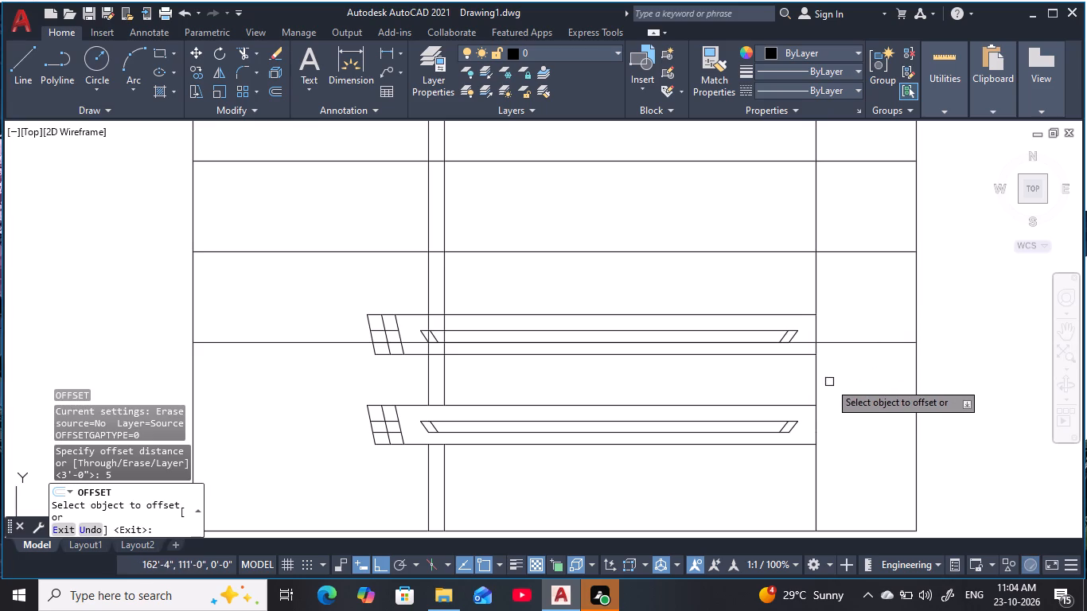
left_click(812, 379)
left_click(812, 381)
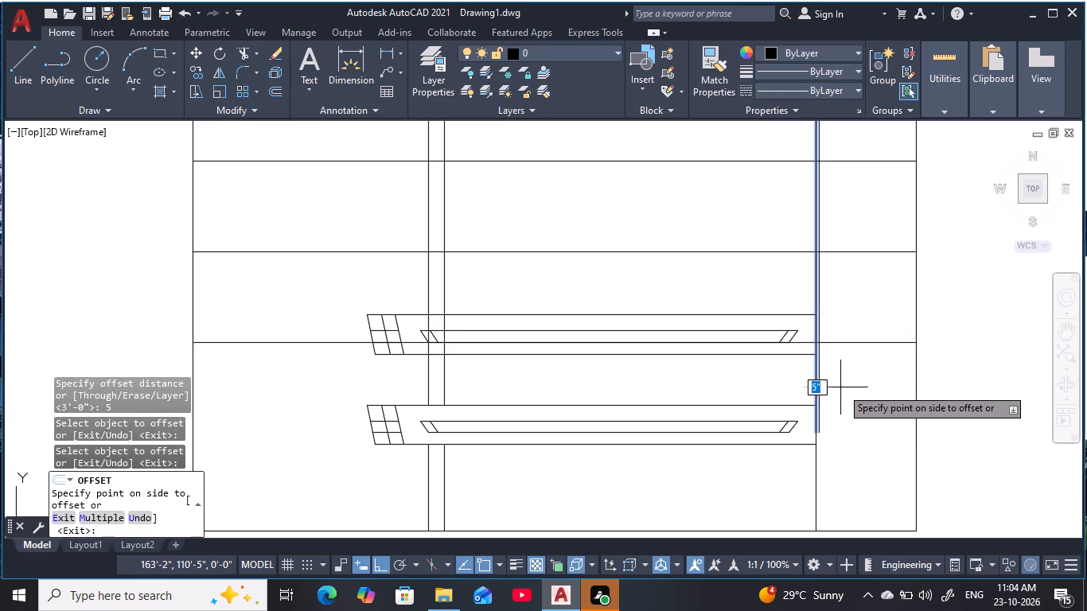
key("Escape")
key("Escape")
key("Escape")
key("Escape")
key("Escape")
Offset the vertical grid line at the strips' right ends 5' outward, toward the grid's right boundary.
type("o")
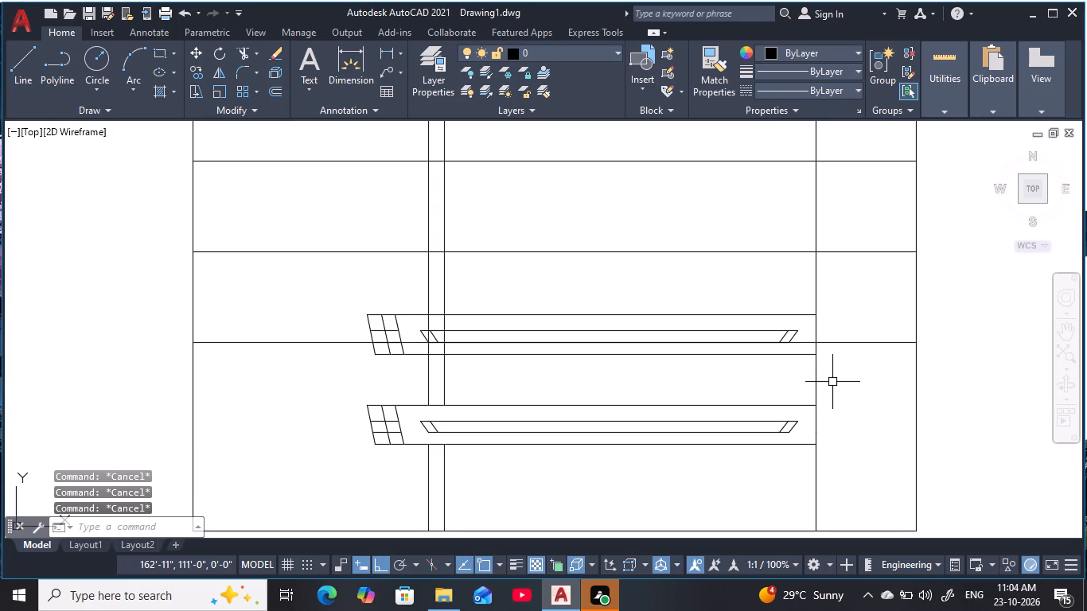
key("space")
key("4")
key("BackSpace")
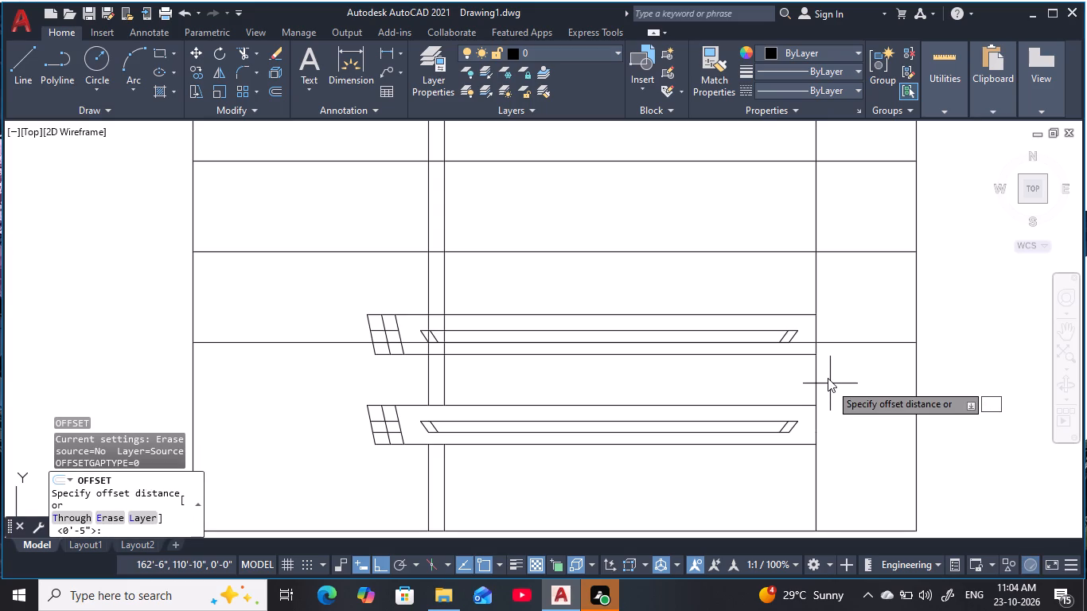
key("5")
key("apostrophe")
key("space")
left_click(816, 381)
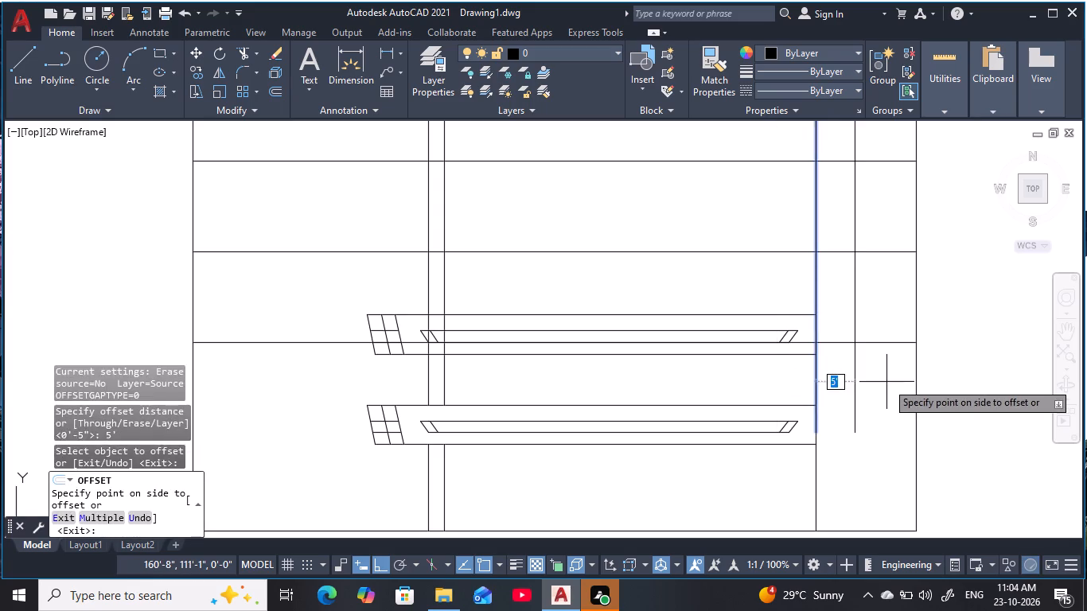
left_click(889, 382)
key("Escape")
key("Escape")
key("Escape")
key("Escape")
key("Escape")
key("Escape")
key("Escape")
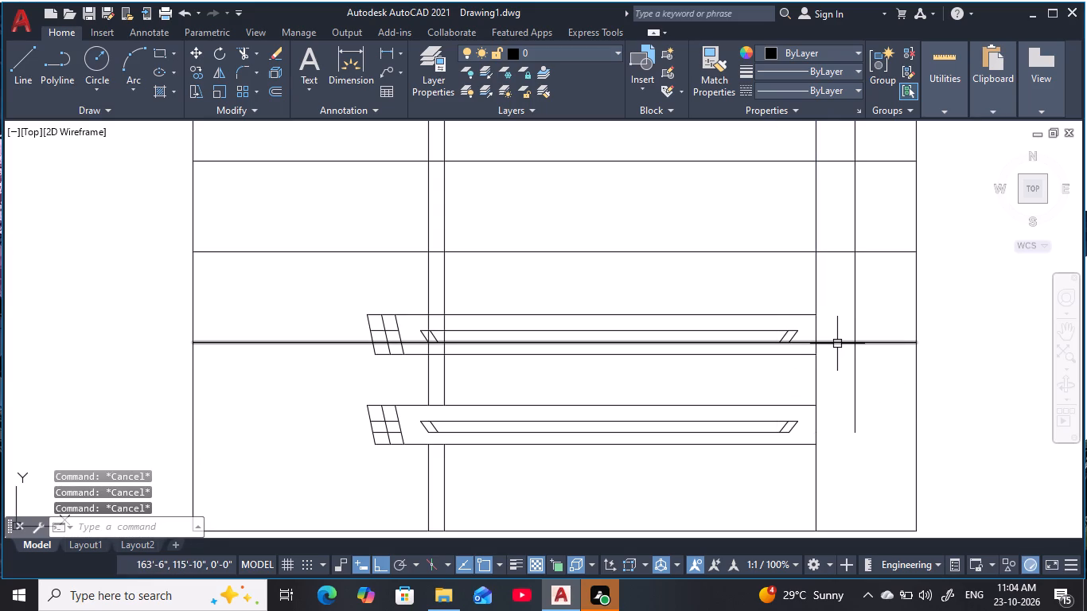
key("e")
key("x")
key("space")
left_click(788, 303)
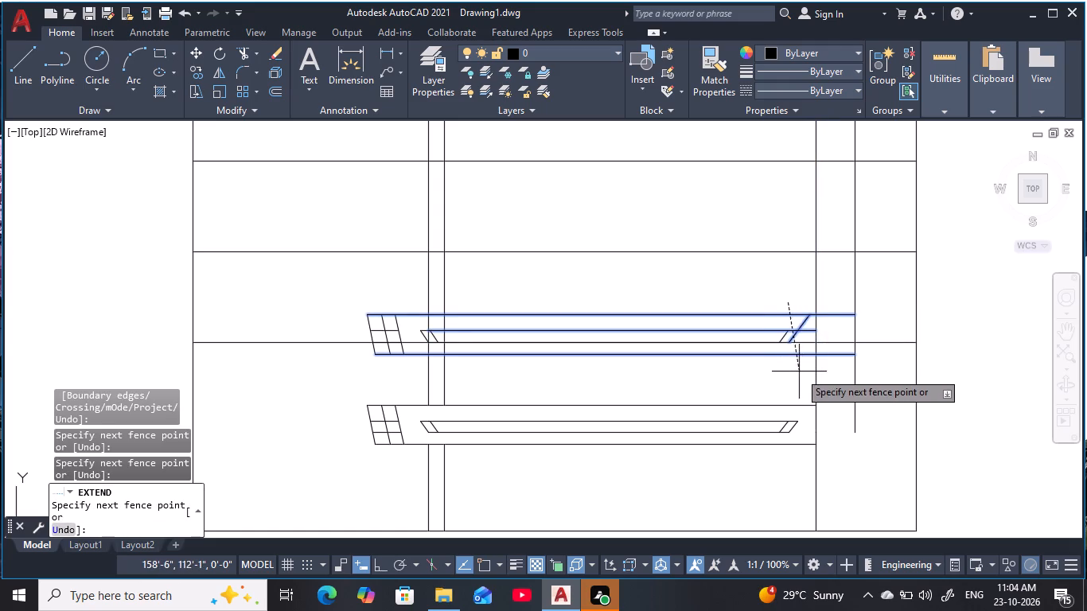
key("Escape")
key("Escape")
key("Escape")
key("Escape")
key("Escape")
Extend the upper strip's two outer horizontal edges to the offset vertical line.
key("space")
left_click(794, 302)
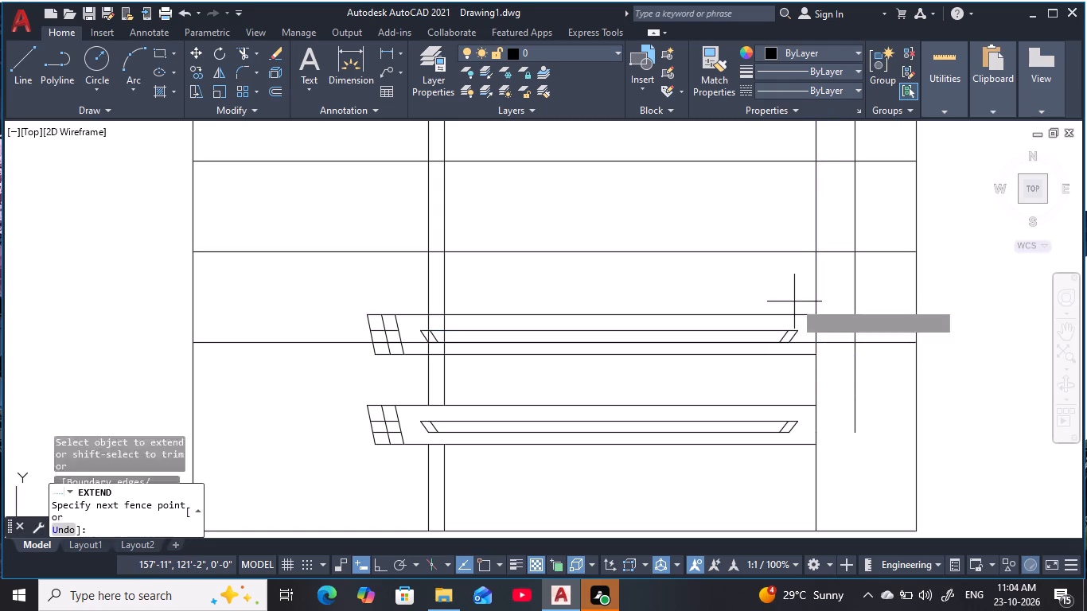
left_click(813, 329)
left_click(809, 348)
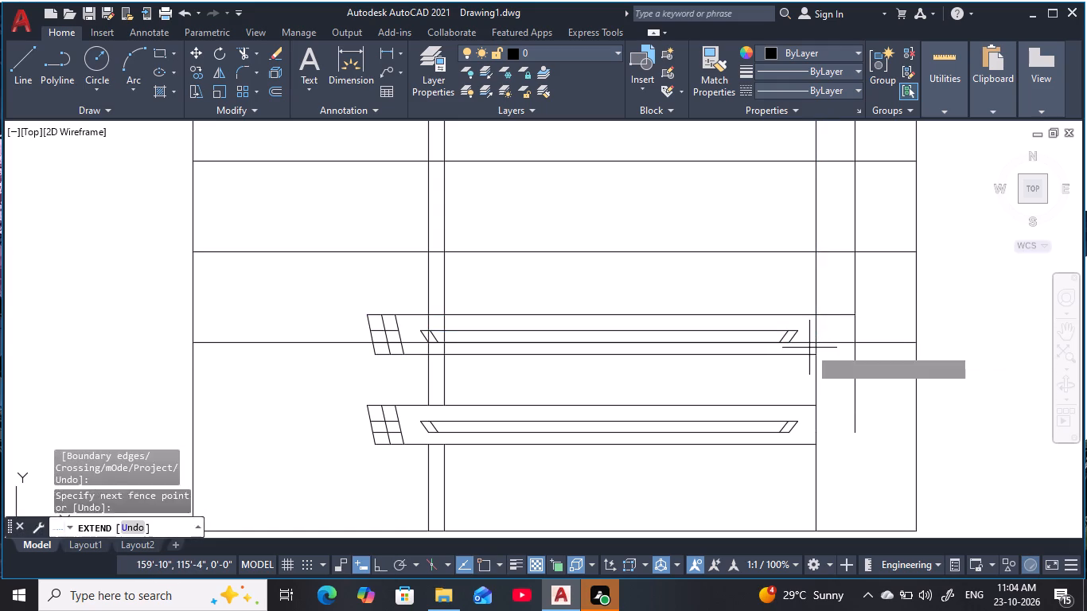
left_click(807, 378)
key("Escape")
key("Escape")
key("Escape")
key("Escape")
key("Escape")
key("Escape")
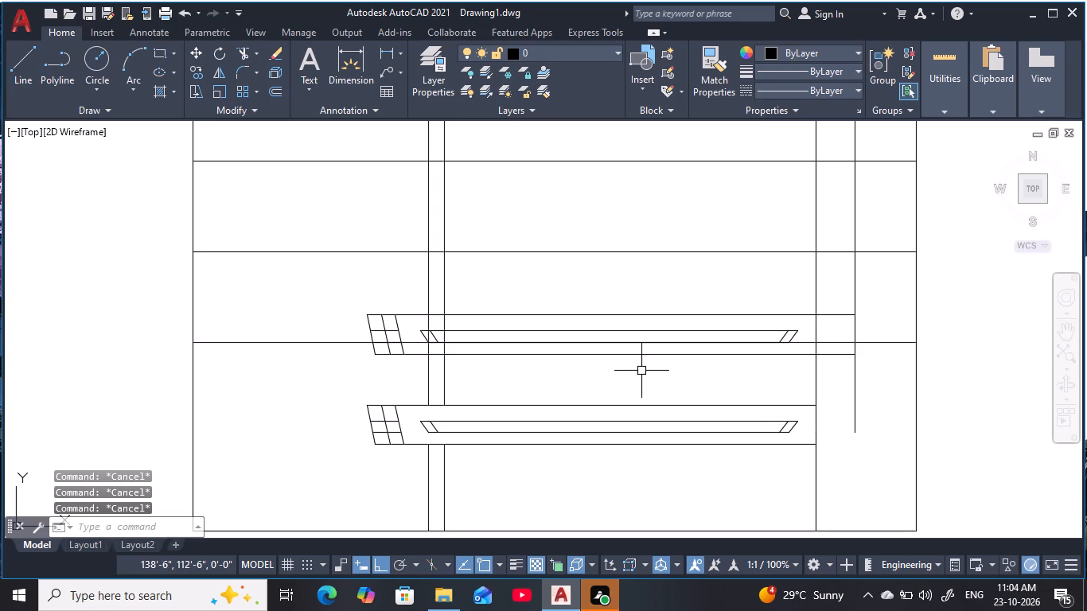
key("Escape")
key("Escape")
key("Escape")
key("Escape")
key("Escape")
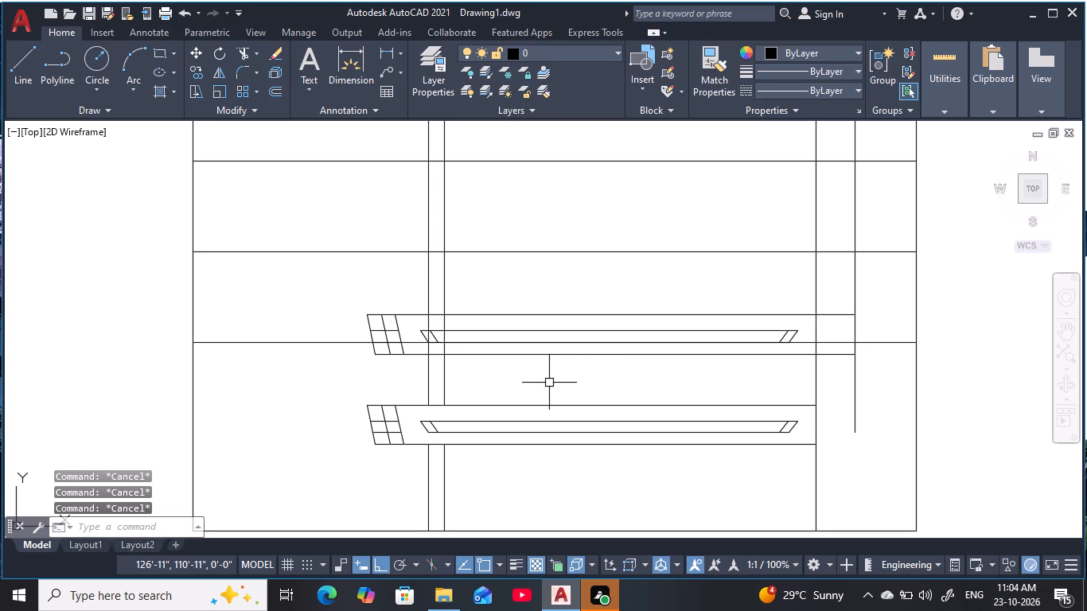
key("Escape")
key("Escape")
key("Escape")
Trim the horizontal grid line between the upper strip's slanted end block and inner strip, and from the block out to the grid's left boundary.
type("tr")
key("space")
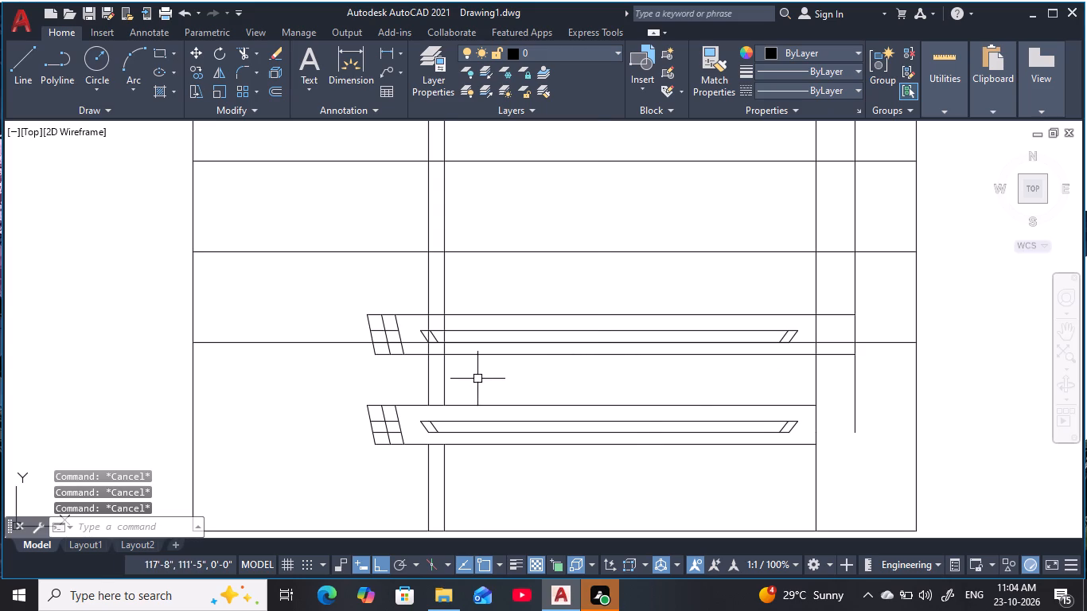
scroll(415, 341, "up", 2)
left_click(415, 347)
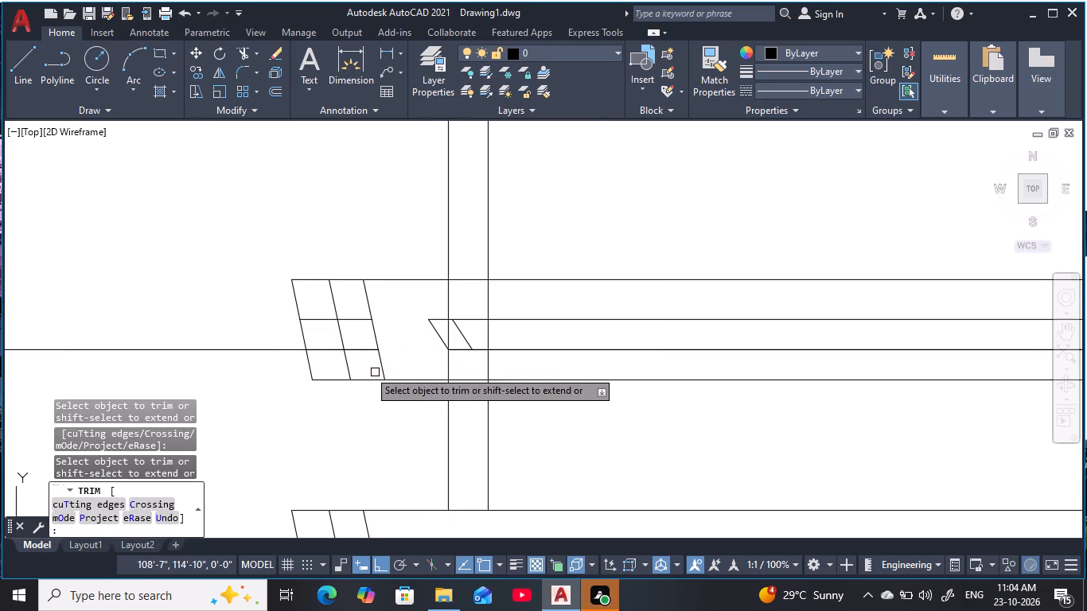
left_click(282, 353)
Trim the offset vertical line between the upper strip and the grid line above, and below the strip's lower outer edge.
scroll(271, 362, "down", 4)
middle_click(271, 362)
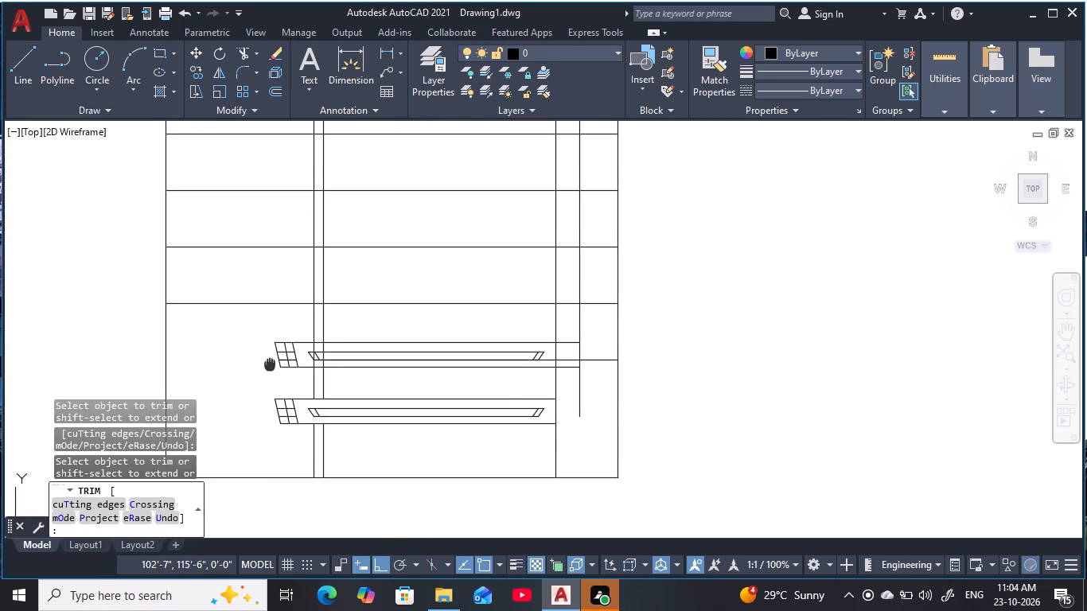
scroll(579, 360, "up", 2)
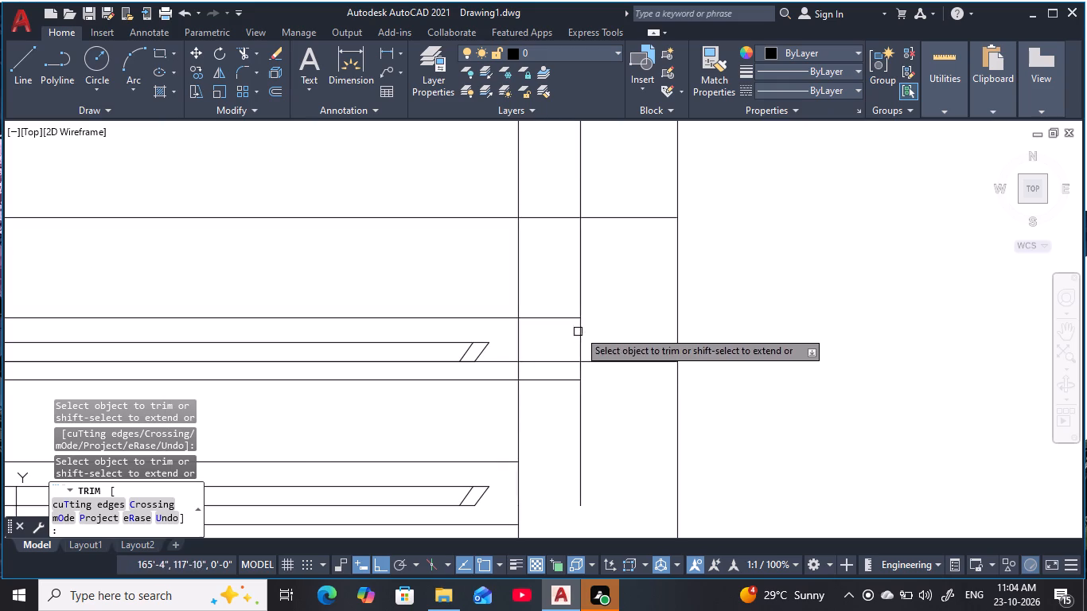
left_click(579, 303)
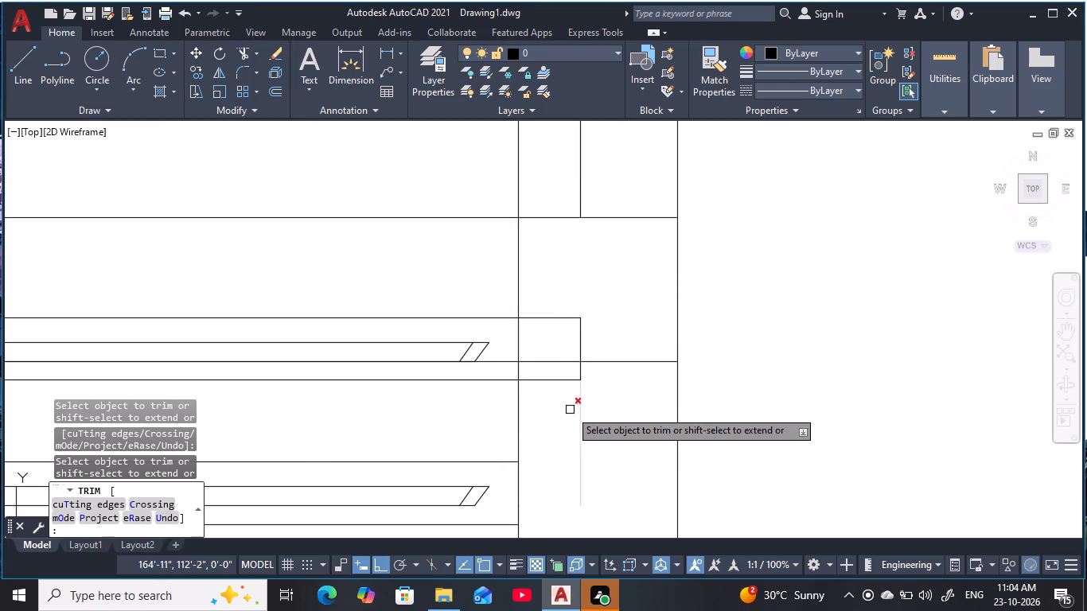
left_click(579, 419)
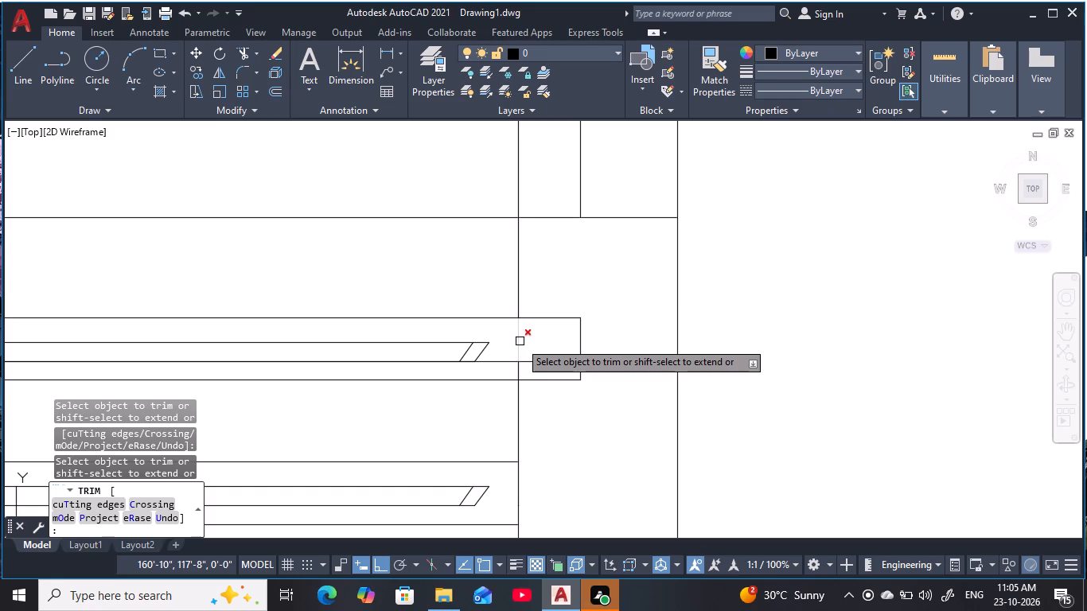
Trim the horizontal grid line from the grid's right boundary through the upper strip's extended end back to the inner strip.
scroll(539, 340, "down", 1)
middle_click_drag(543, 338, 553, 350)
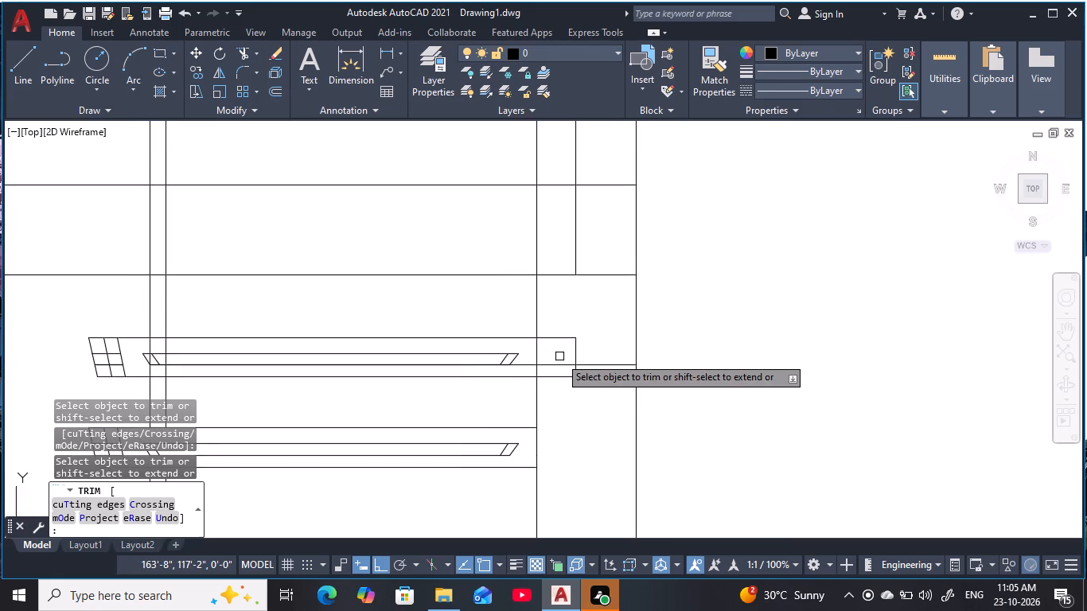
left_click(613, 366)
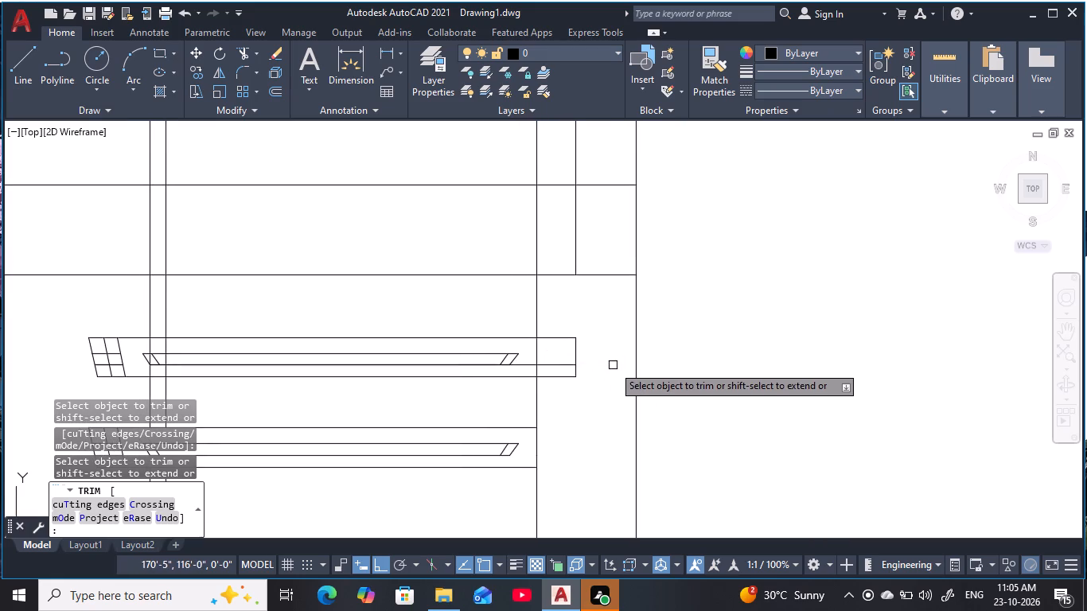
left_click(558, 366)
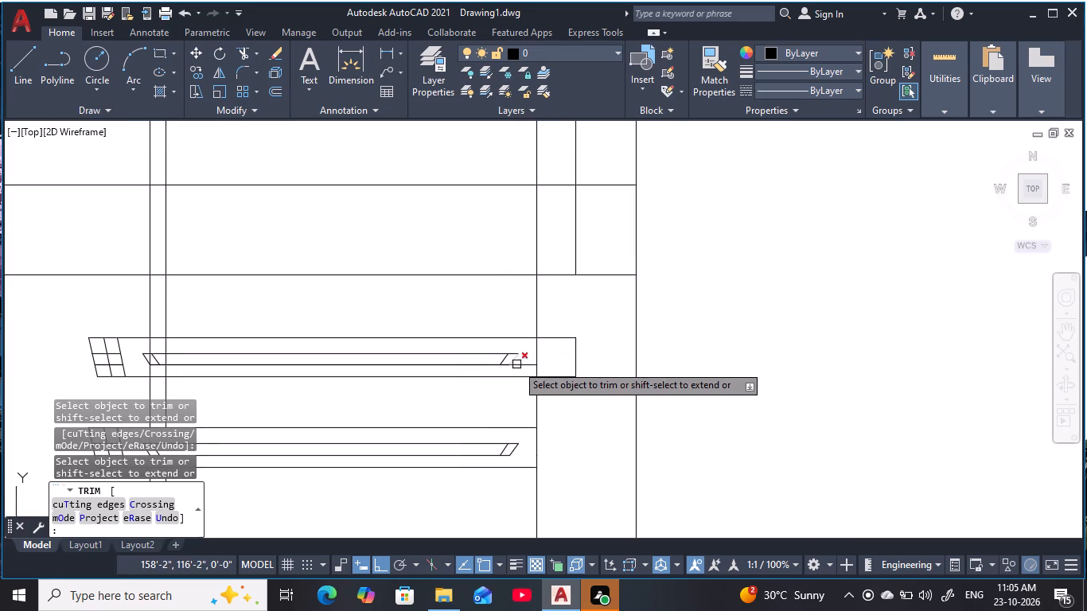
scroll(516, 364, "up", 2)
left_click(524, 367)
Trim the pair of vertical grid lines where they cross the upper strip, between its outer edges near the slanted end block.
scroll(561, 361, "down", 2)
middle_click_drag(563, 360, 710, 328)
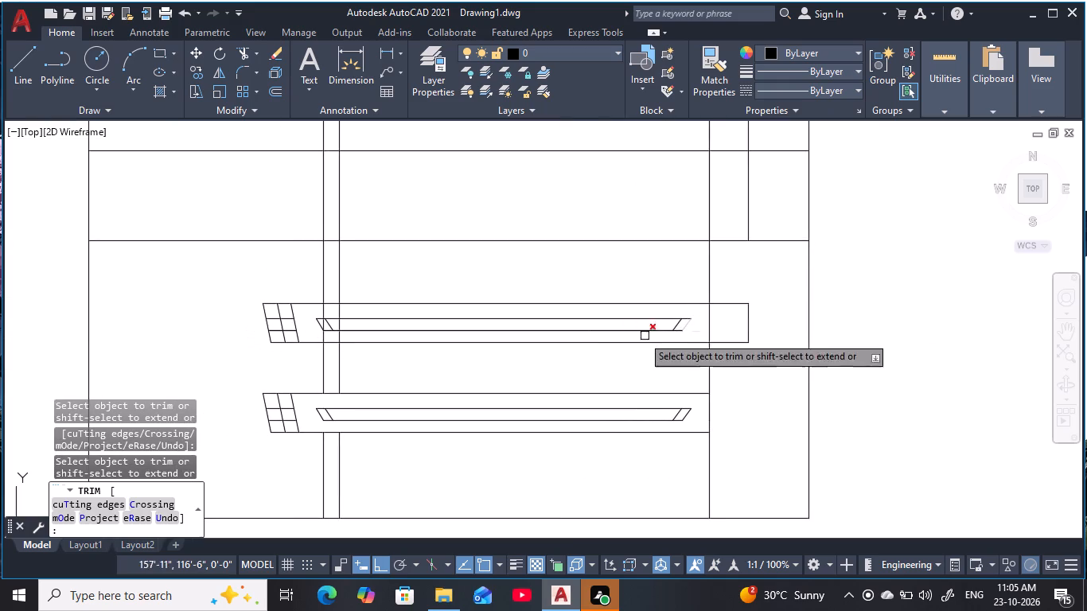
scroll(334, 336, "up", 3)
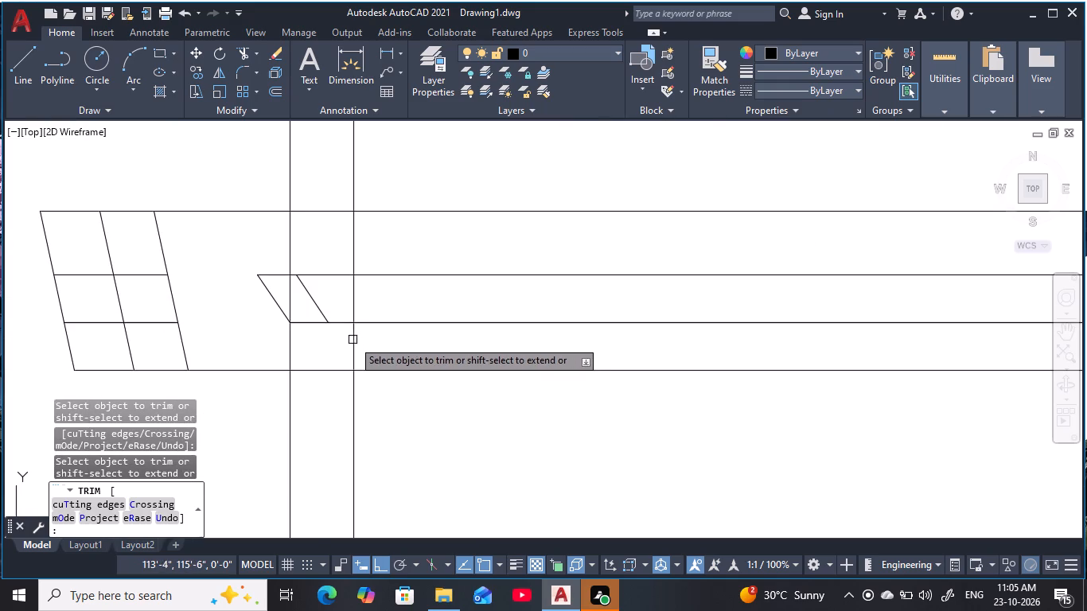
left_click(356, 343)
left_click(306, 337)
left_click(270, 348)
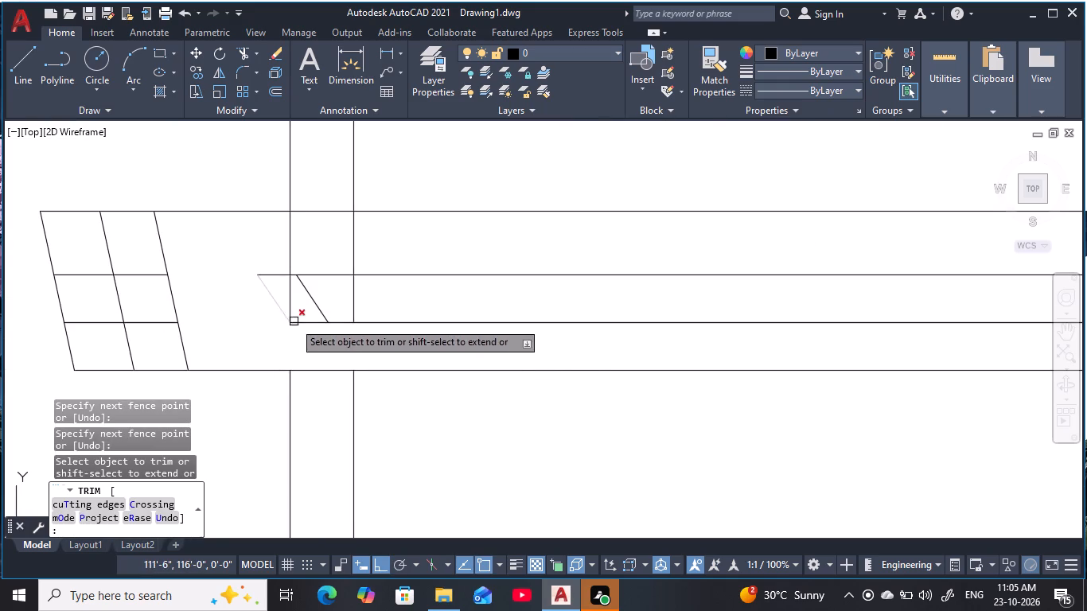
left_click(298, 307)
left_click(286, 290)
left_click(366, 305)
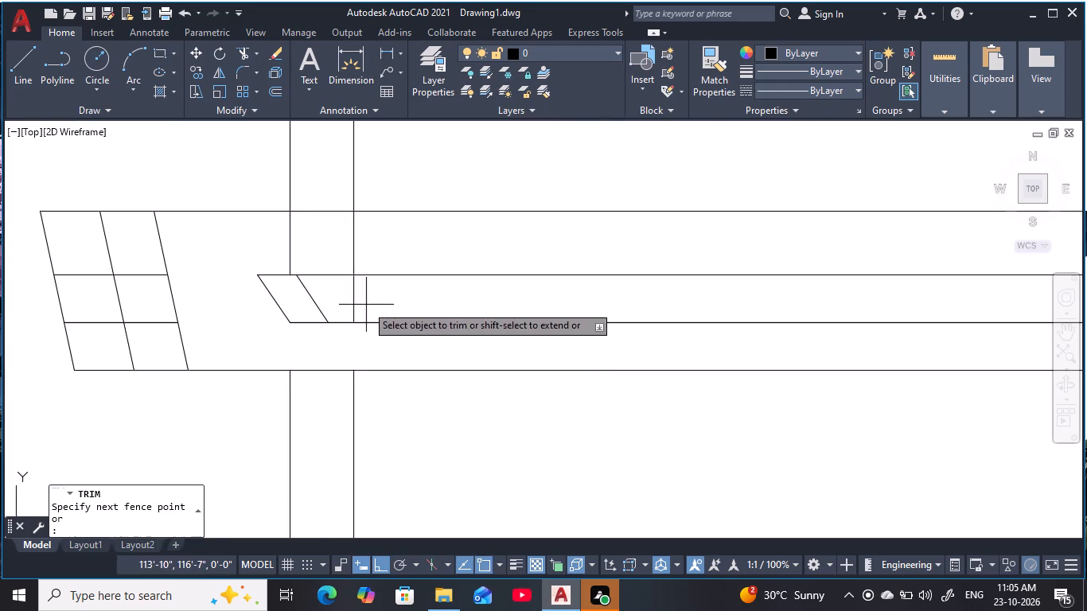
left_click(346, 298)
left_click(386, 253)
left_click(245, 253)
Trim the original end vertical line where it crosses the upper strip's extended right portion.
scroll(445, 254, "down", 3)
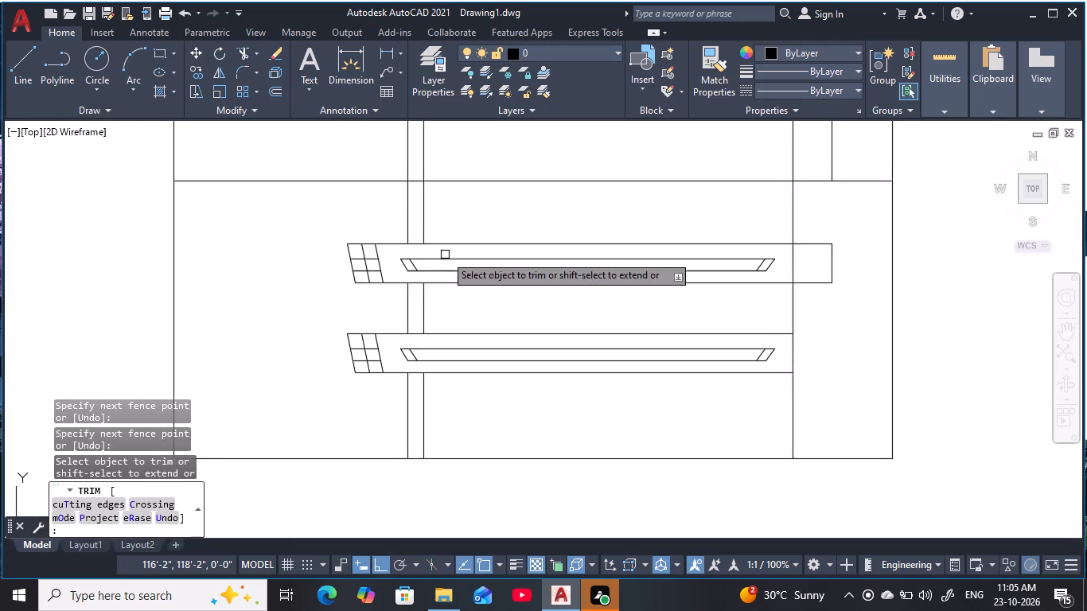
middle_click_drag(446, 255, 328, 290)
middle_click_drag(421, 338, 404, 326)
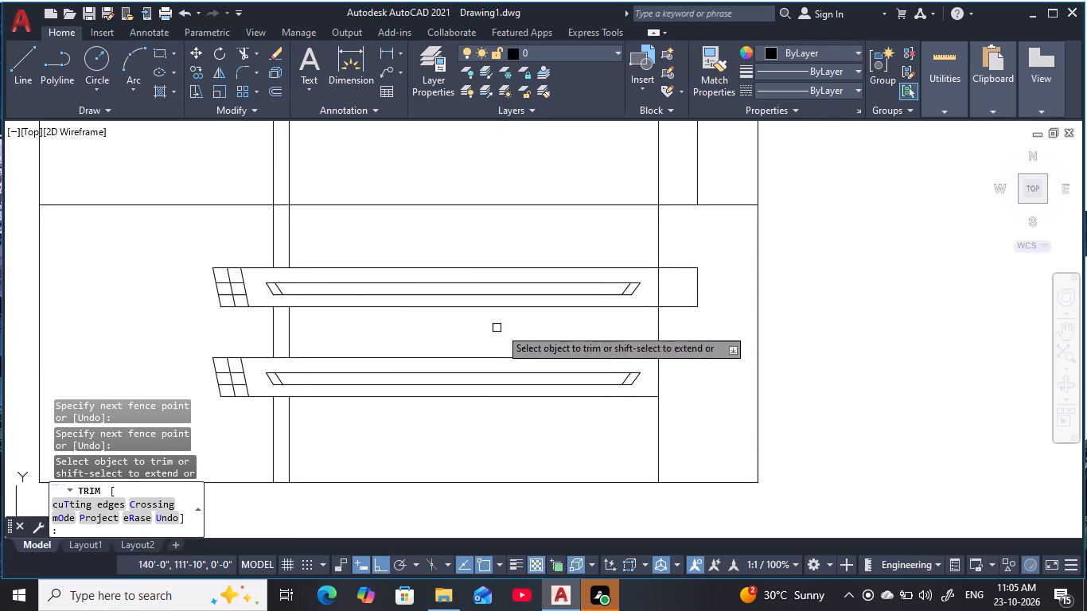
scroll(671, 295, "up", 1)
left_click(671, 295)
left_click(633, 300)
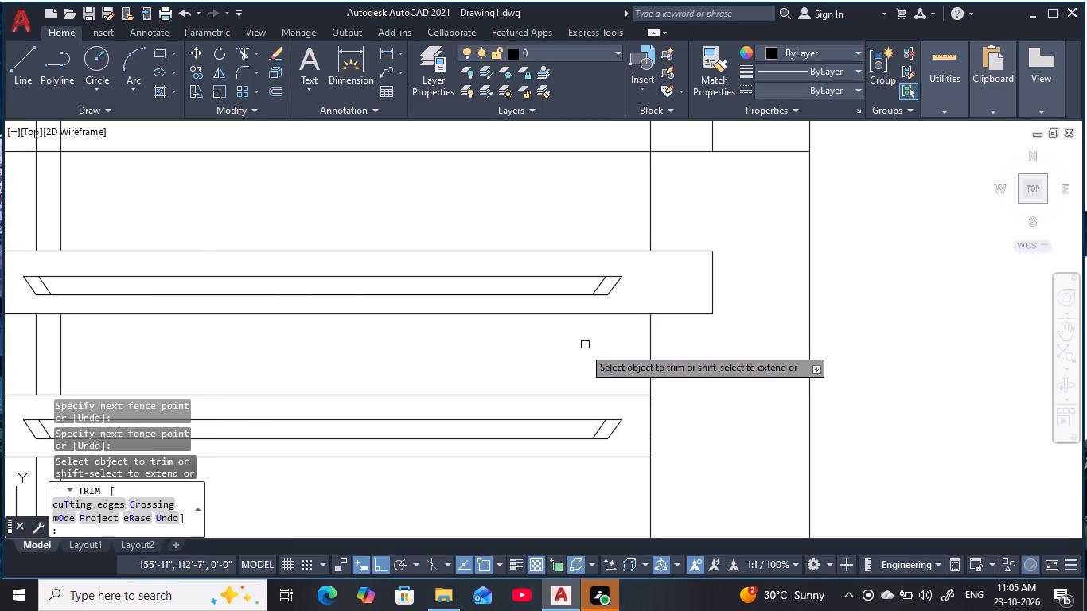
scroll(577, 352, "down", 2)
middle_click_drag(581, 352, 618, 363)
middle_click_drag(626, 367, 623, 379)
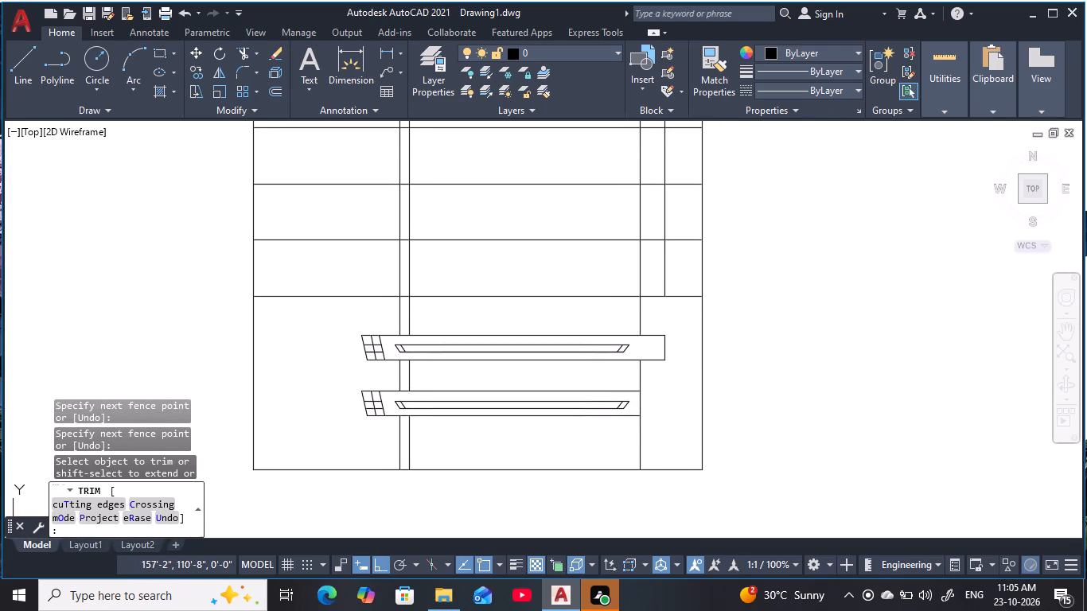
scroll(632, 348, "up", 3)
middle_click(633, 348)
key("Escape")
key("Escape")
key("Escape")
key("Escape")
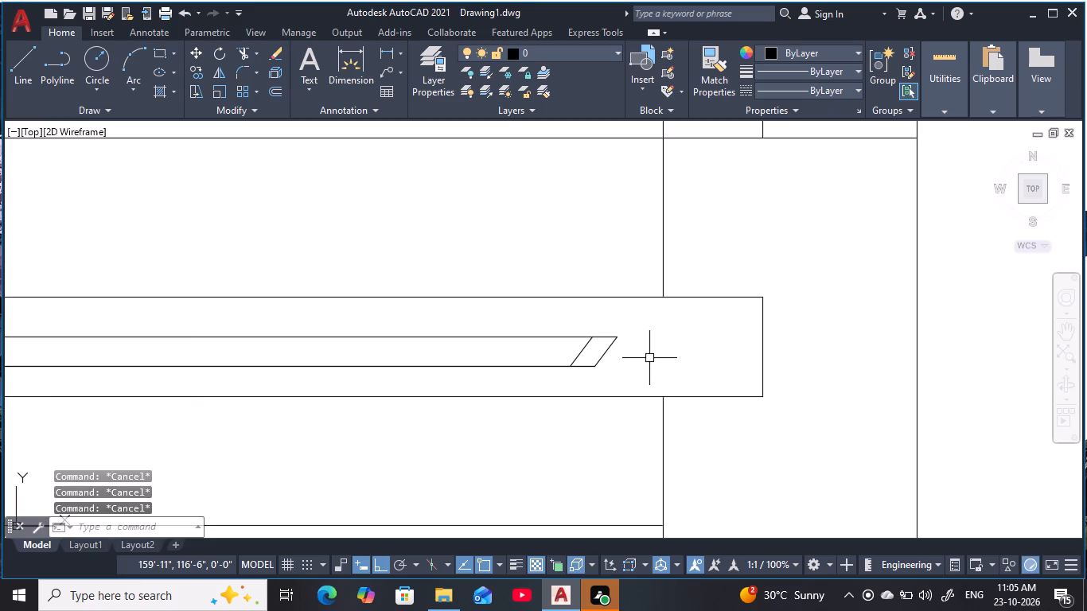
key("Escape")
key("Escape")
Move the upper inner strip's right slanted end line horizontally about 5' toward the strip's new right end.
key("m")
key("space")
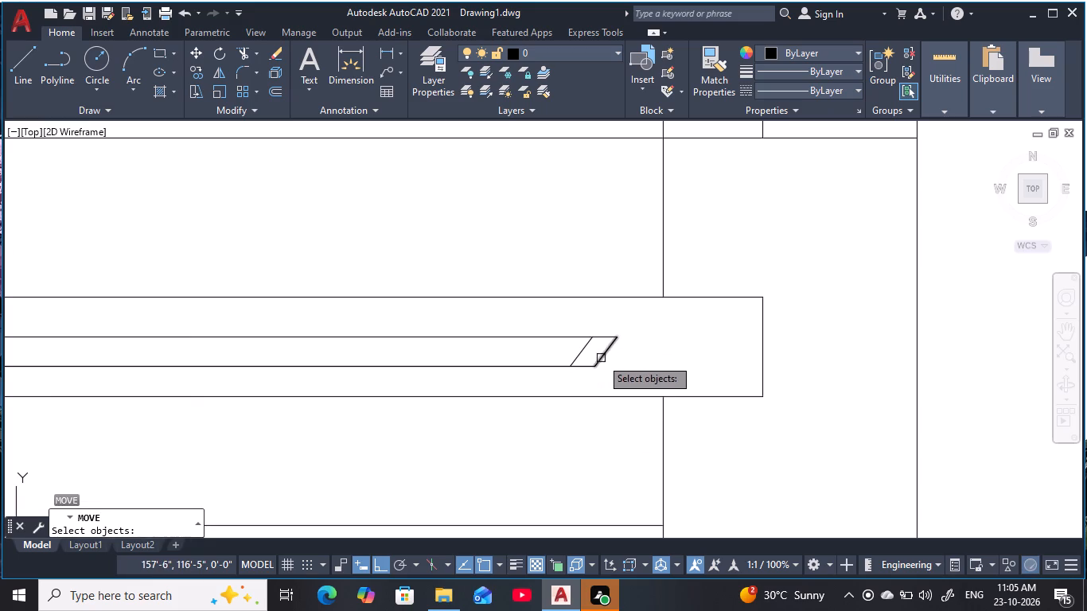
left_click(603, 358)
key("space")
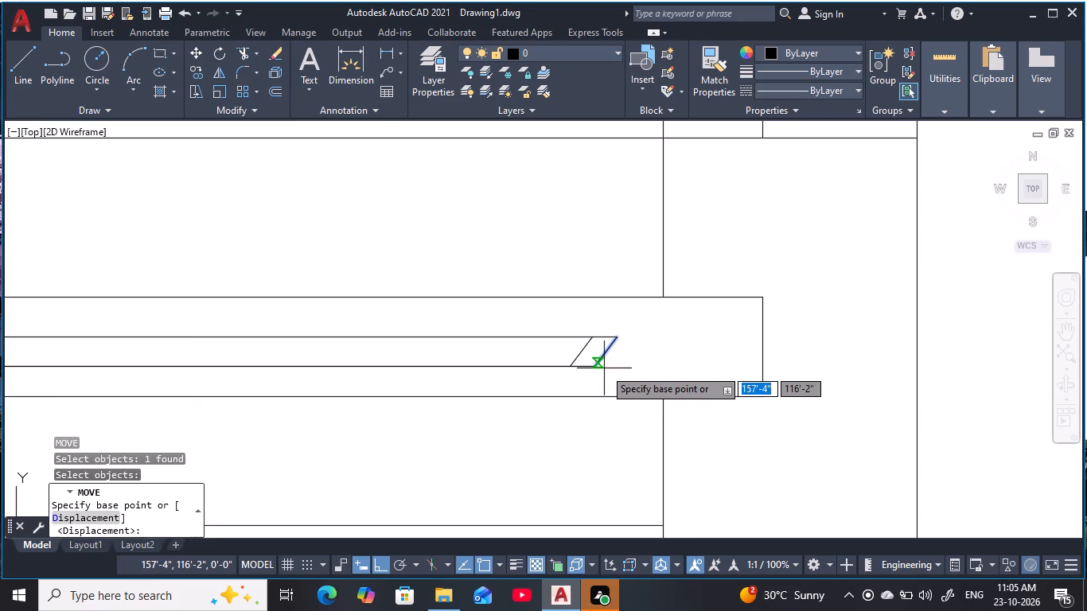
left_click(594, 362)
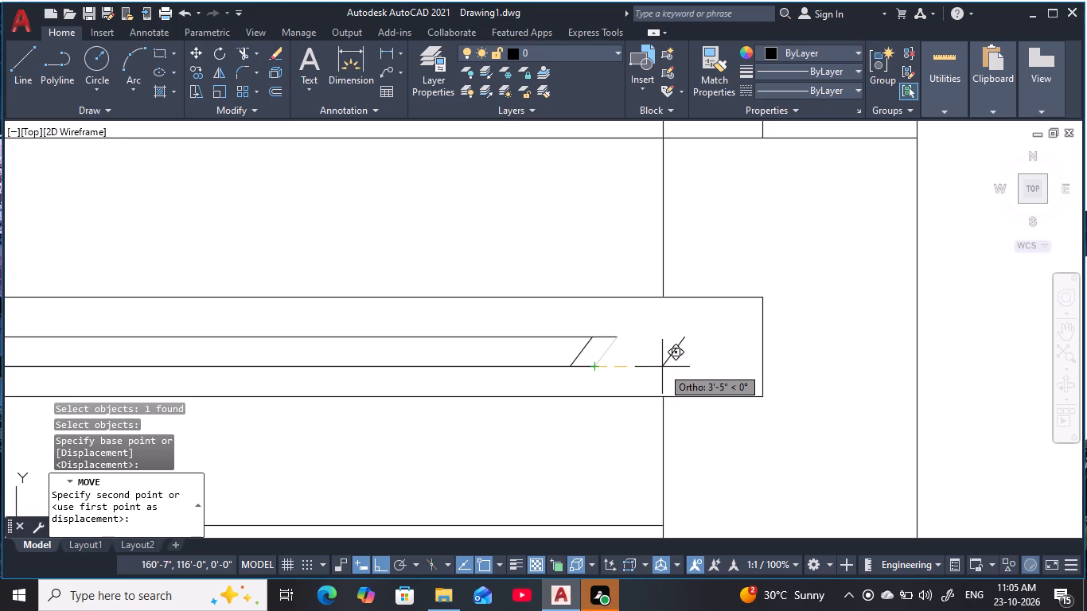
left_click(702, 366)
key("Escape")
key("Escape")
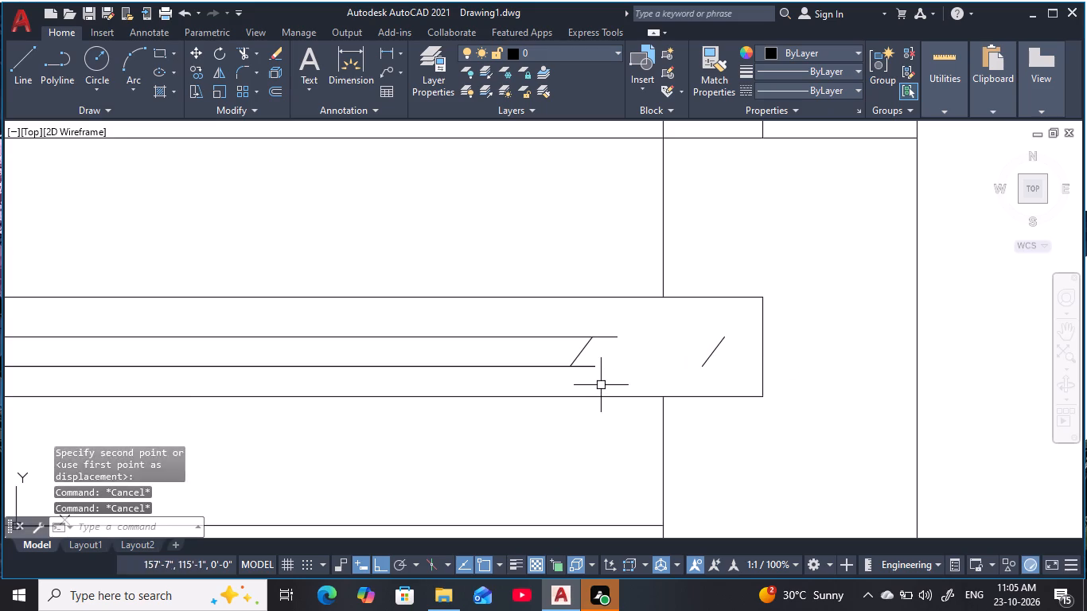
key("Escape")
key("Escape")
key("Escape")
key("Escape")
Extend the inner strip's upper and lower edges to the moved slanted end line.
type("ex")
key("space")
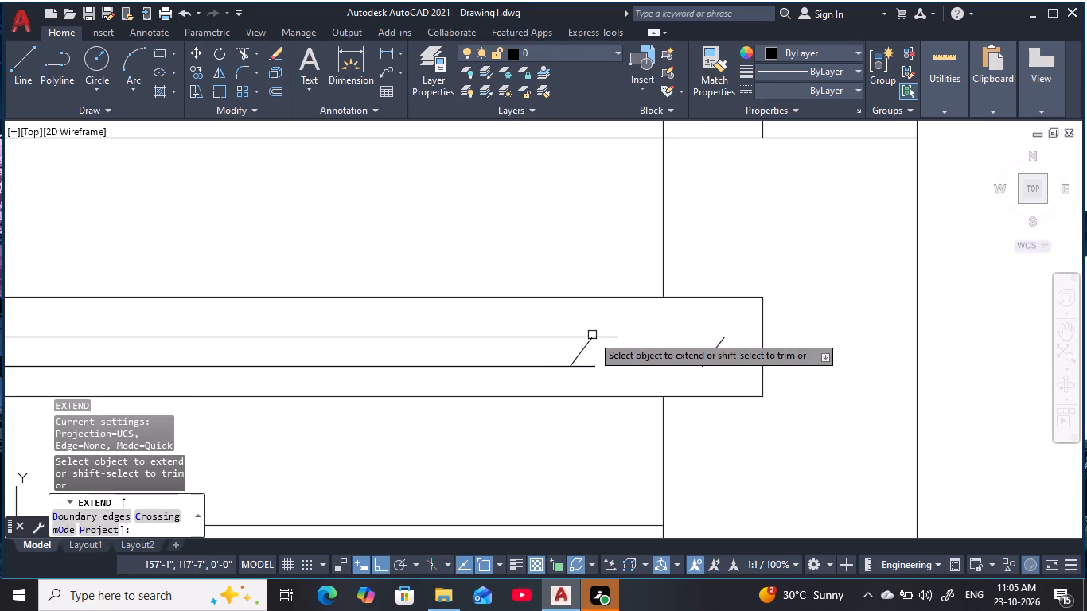
left_click(598, 323)
left_click(590, 376)
key("Escape")
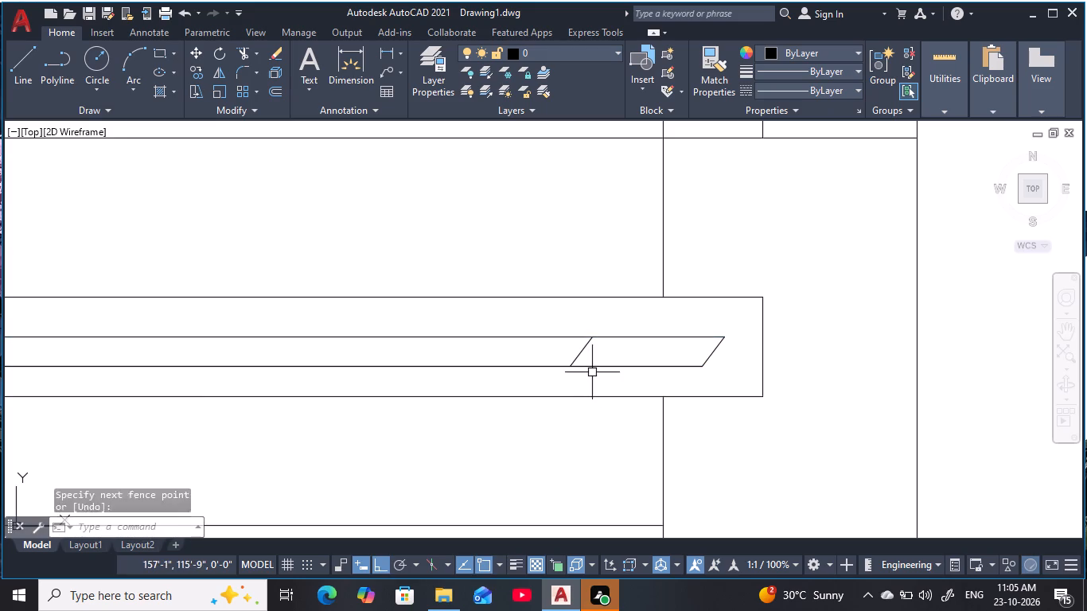
key("Escape")
key("Escape")
key("Escape")
key("Escape")
key("Escape")
key("Escape")
Offset the moved slanted end line 1'6" inward along the inner strip.
key("o")
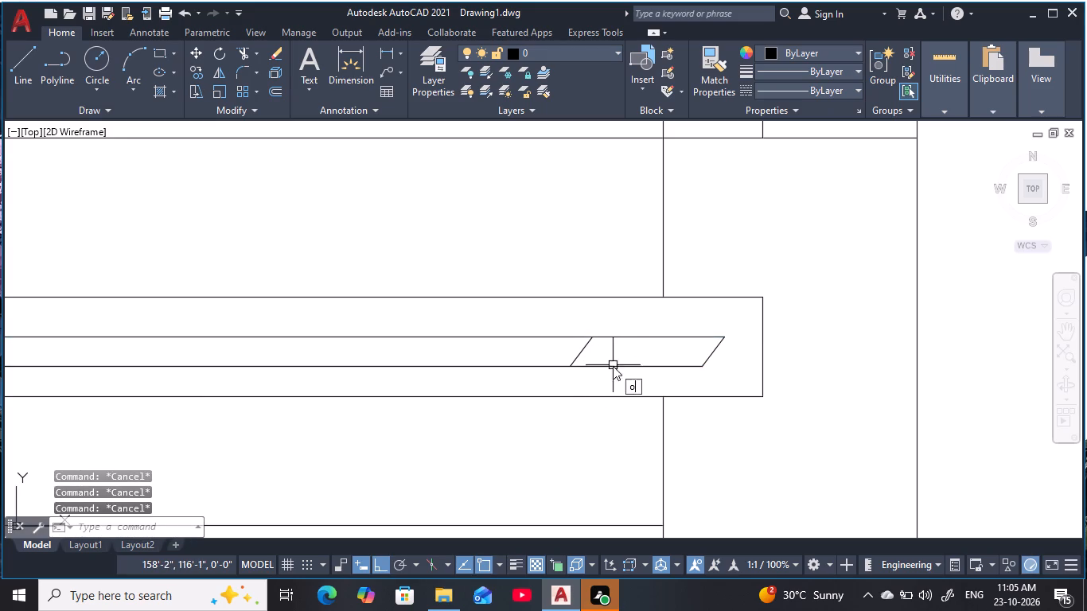
key("space")
key("1")
key("apostrophe")
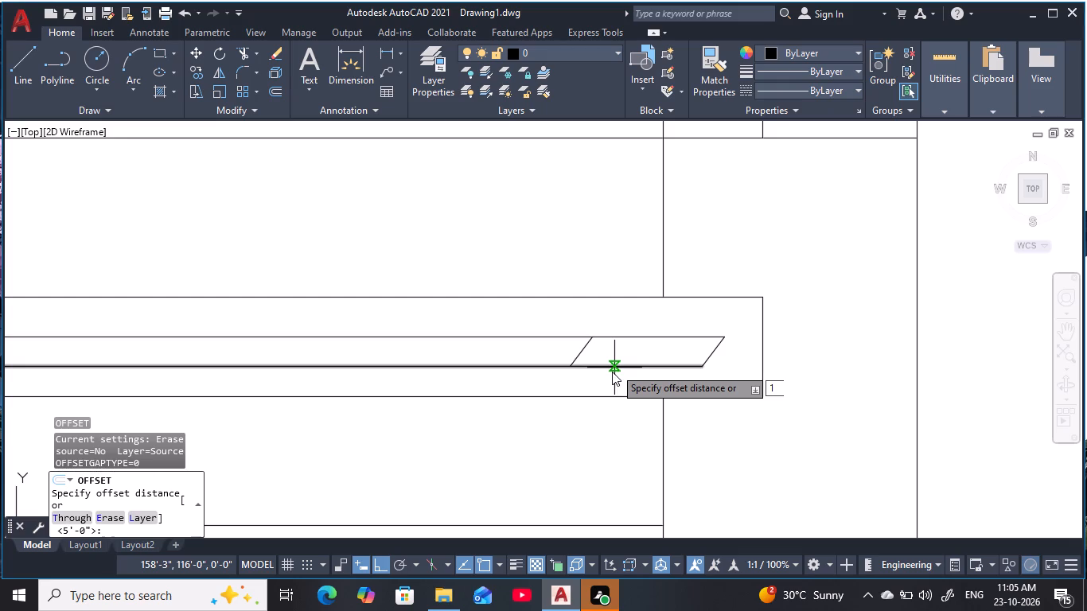
type("6")
key("space")
left_click(712, 355)
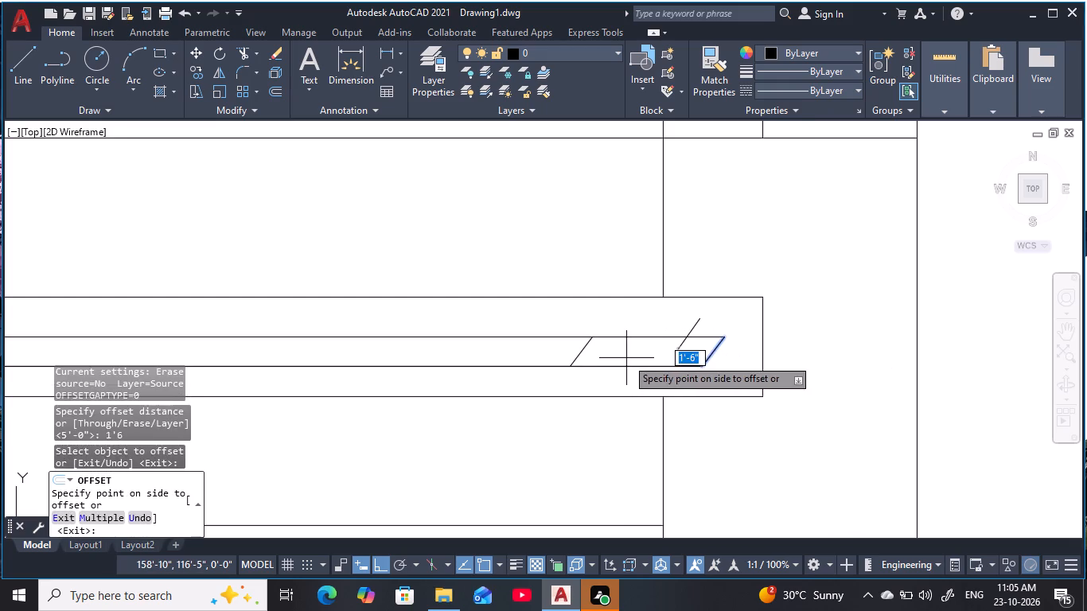
left_click(626, 358)
key("Escape")
key("Escape")
key("Escape")
key("Escape")
Extend the offset slanted line up to the outer strip's upper edge and down to the inner strip's lower edge.
key("e")
type("x")
key("space")
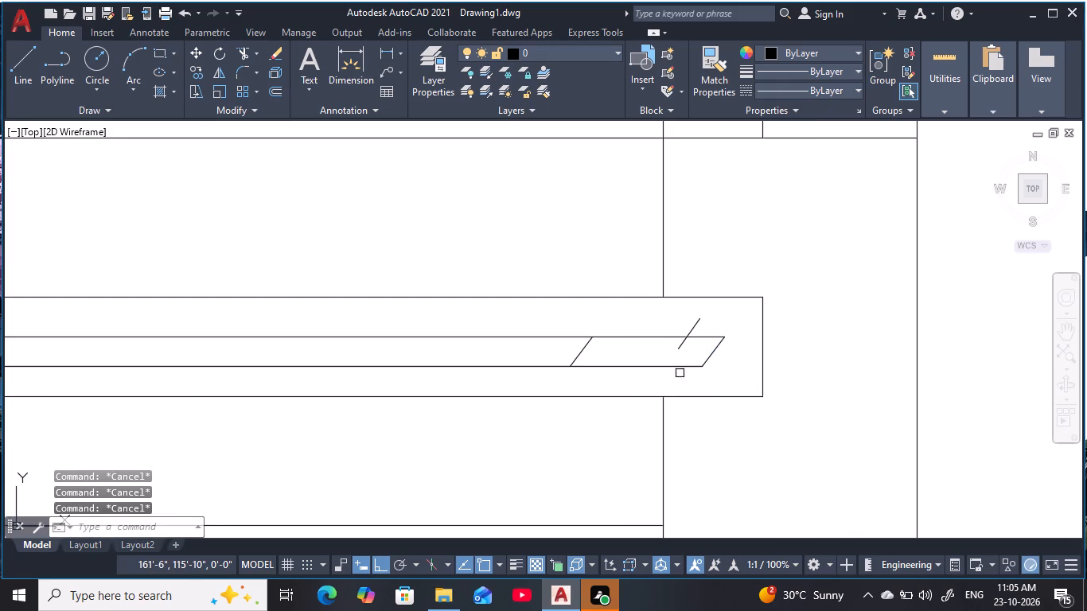
left_click(692, 329)
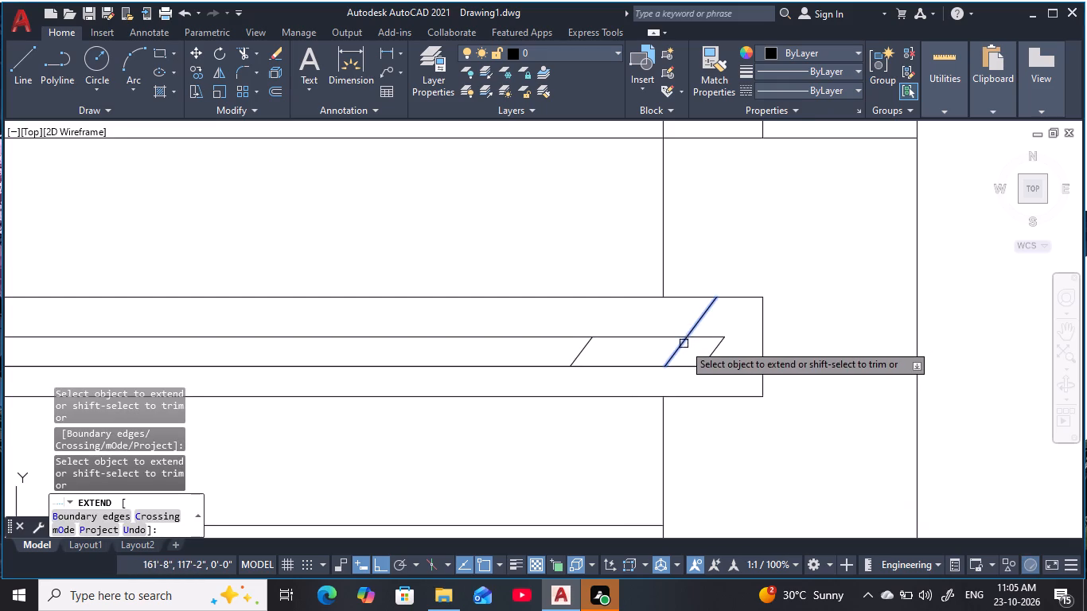
left_click(683, 344)
key("Escape")
key("Escape")
key("Escape")
key("Escape")
Trim the offset slanted line above the upper inner strip and remove the former slanted end line inside the strip.
type("tr")
key("space")
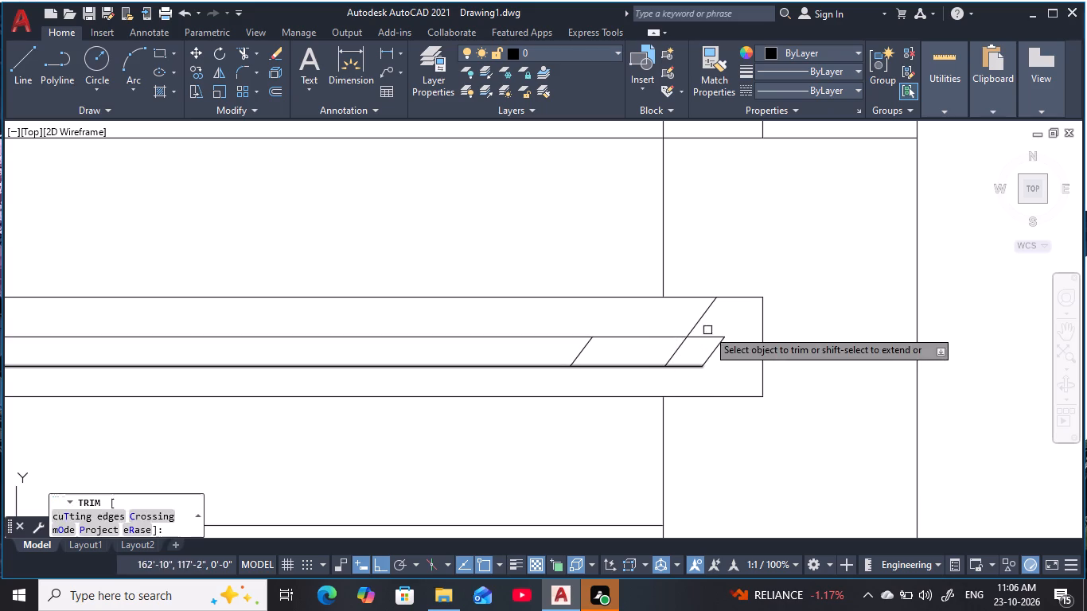
left_click_drag(731, 318, 679, 318)
left_click_drag(606, 351, 551, 354)
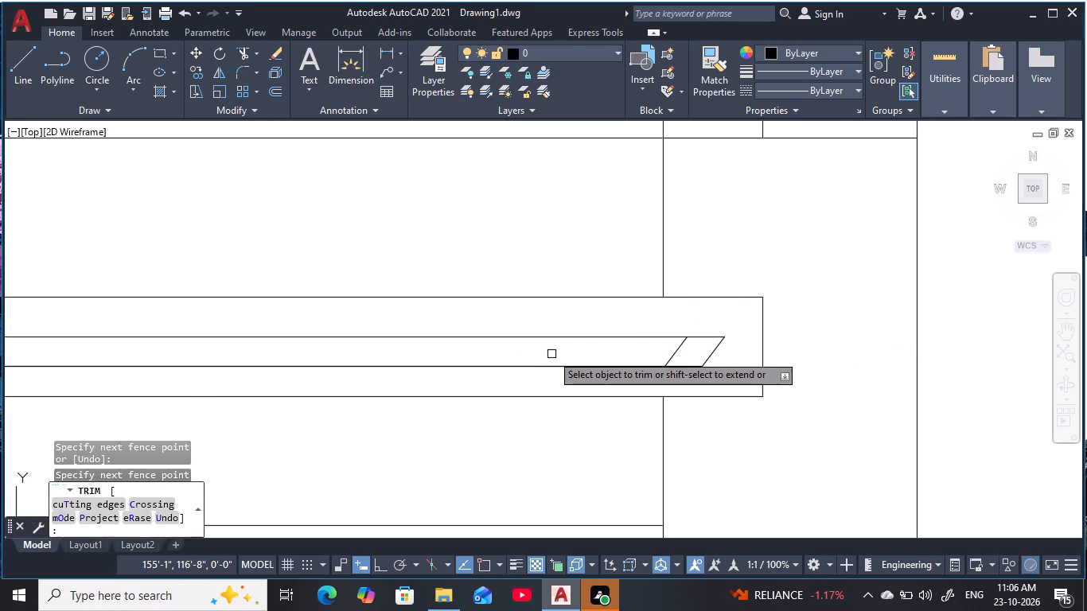
scroll(552, 355, "down", 1)
middle_click_drag(553, 356, 692, 343)
scroll(692, 343, "down", 2)
key("Escape")
key("Escape")
key("Escape")
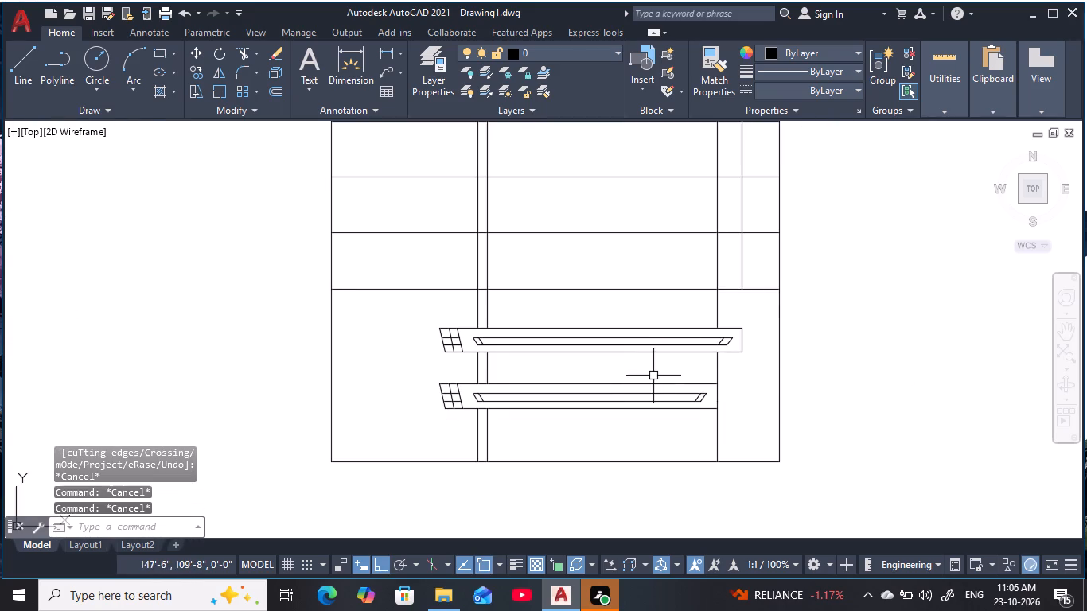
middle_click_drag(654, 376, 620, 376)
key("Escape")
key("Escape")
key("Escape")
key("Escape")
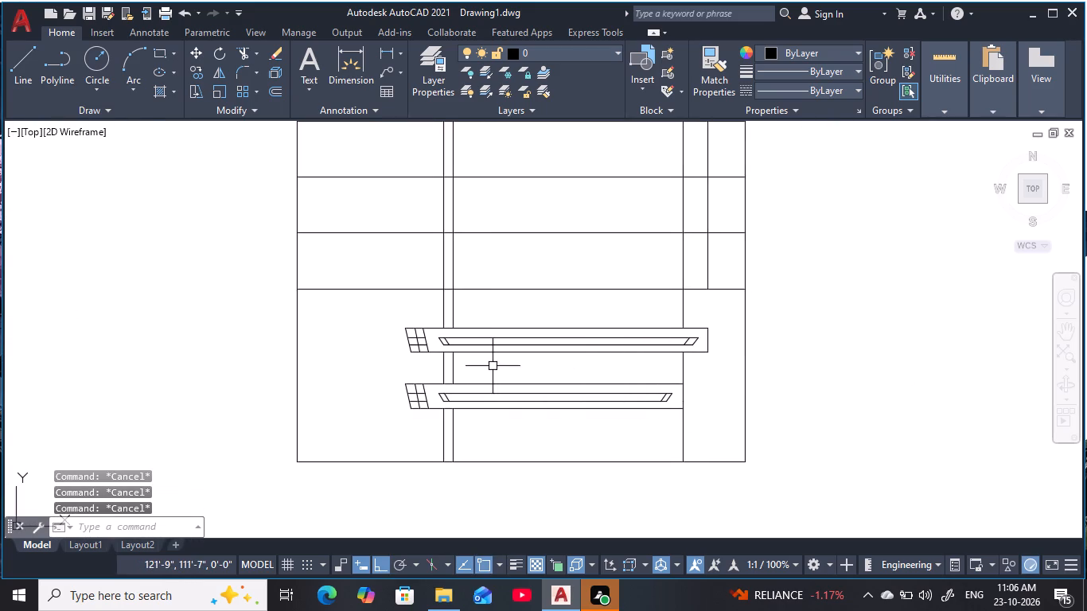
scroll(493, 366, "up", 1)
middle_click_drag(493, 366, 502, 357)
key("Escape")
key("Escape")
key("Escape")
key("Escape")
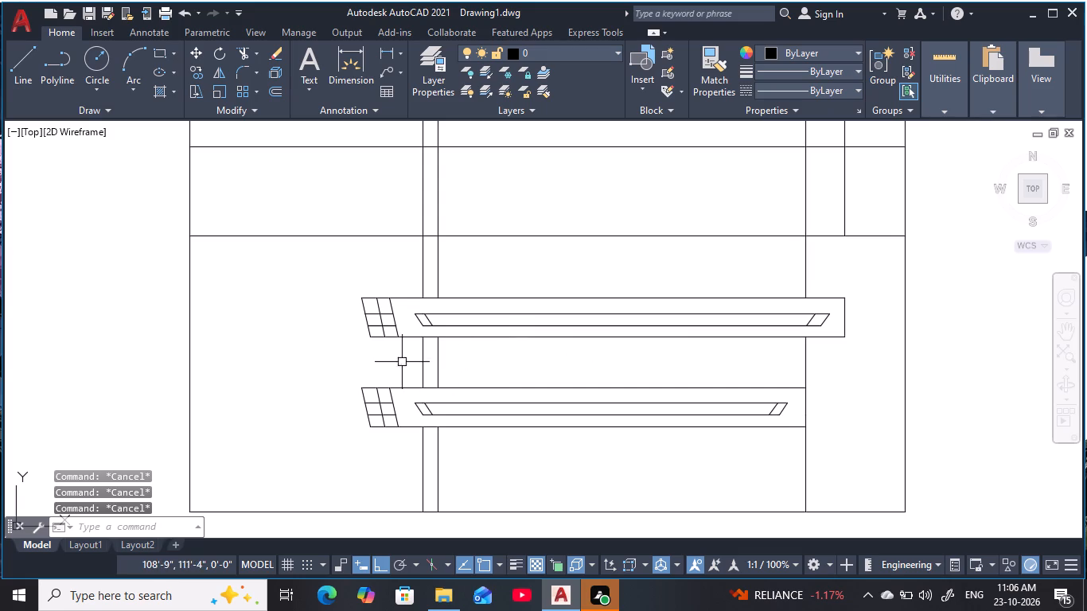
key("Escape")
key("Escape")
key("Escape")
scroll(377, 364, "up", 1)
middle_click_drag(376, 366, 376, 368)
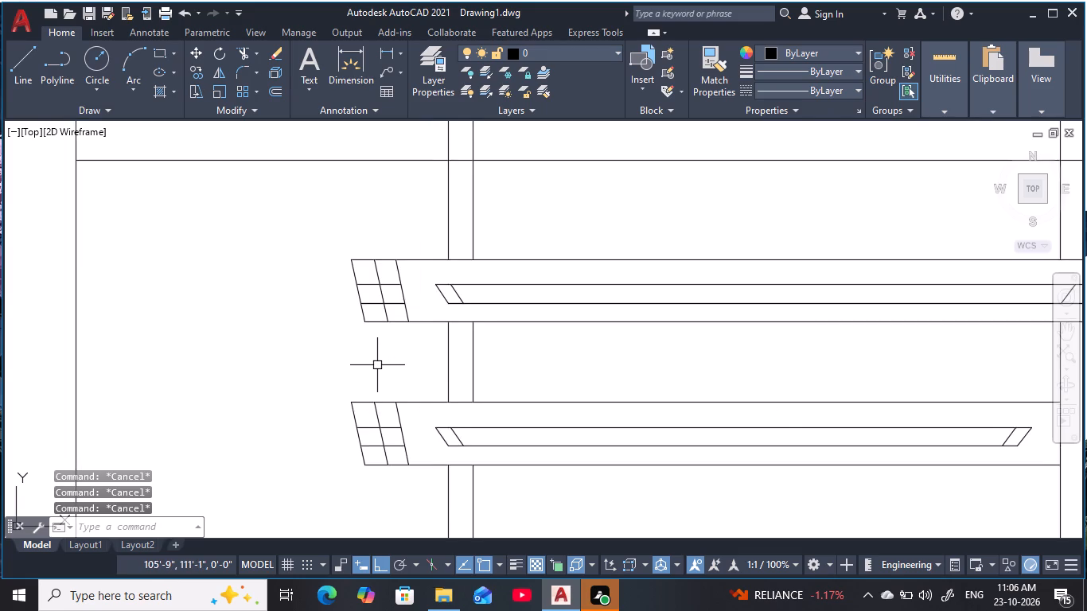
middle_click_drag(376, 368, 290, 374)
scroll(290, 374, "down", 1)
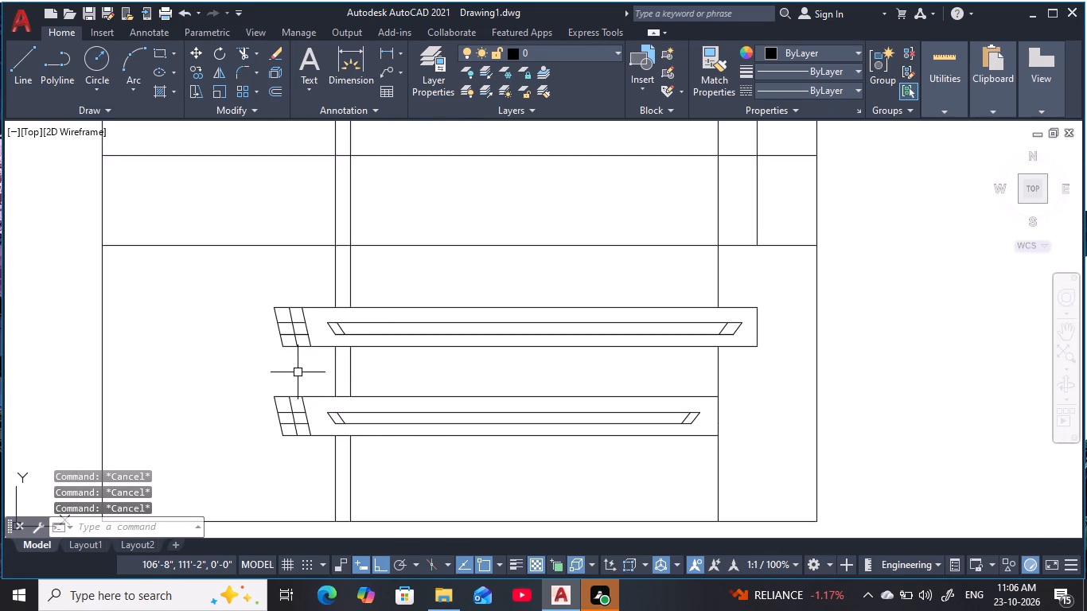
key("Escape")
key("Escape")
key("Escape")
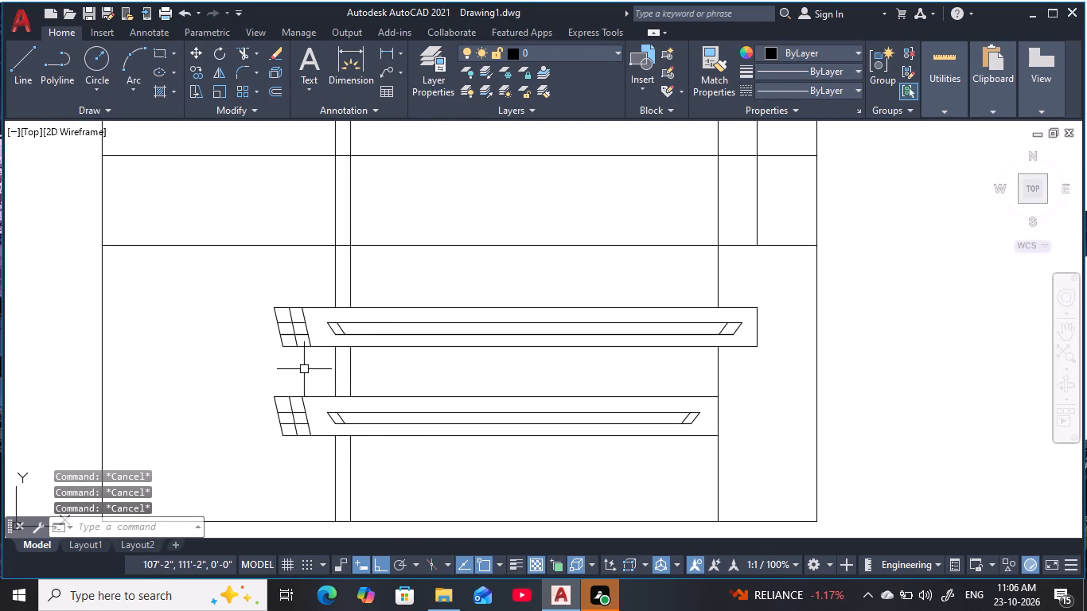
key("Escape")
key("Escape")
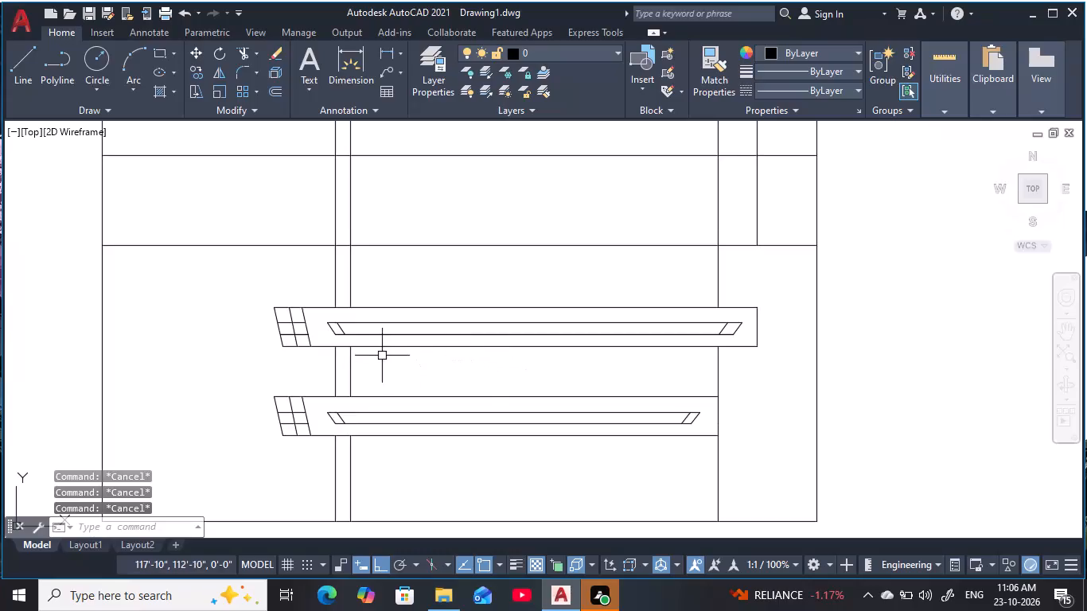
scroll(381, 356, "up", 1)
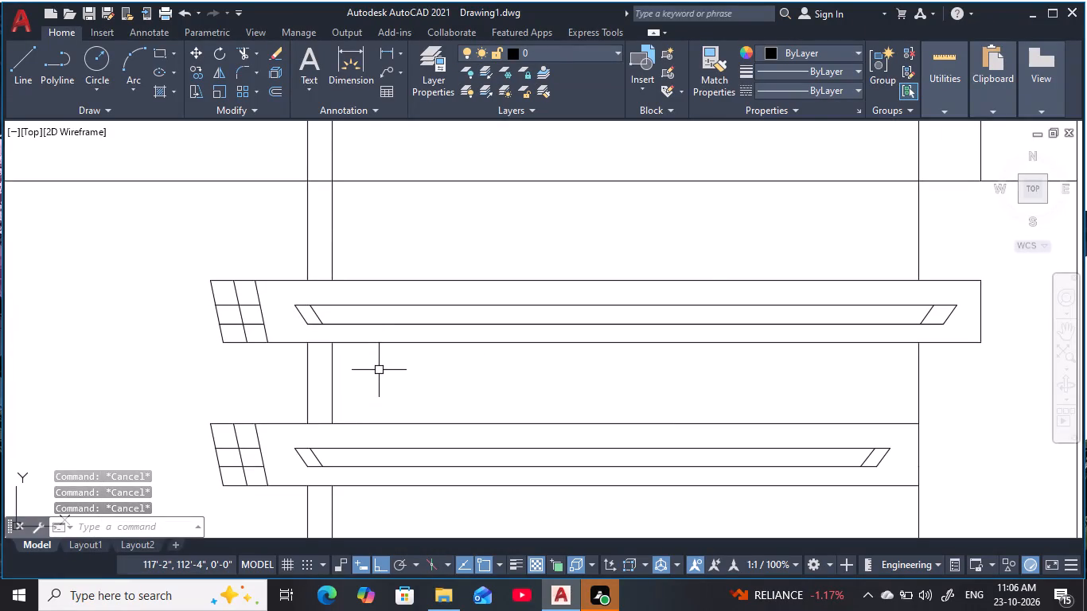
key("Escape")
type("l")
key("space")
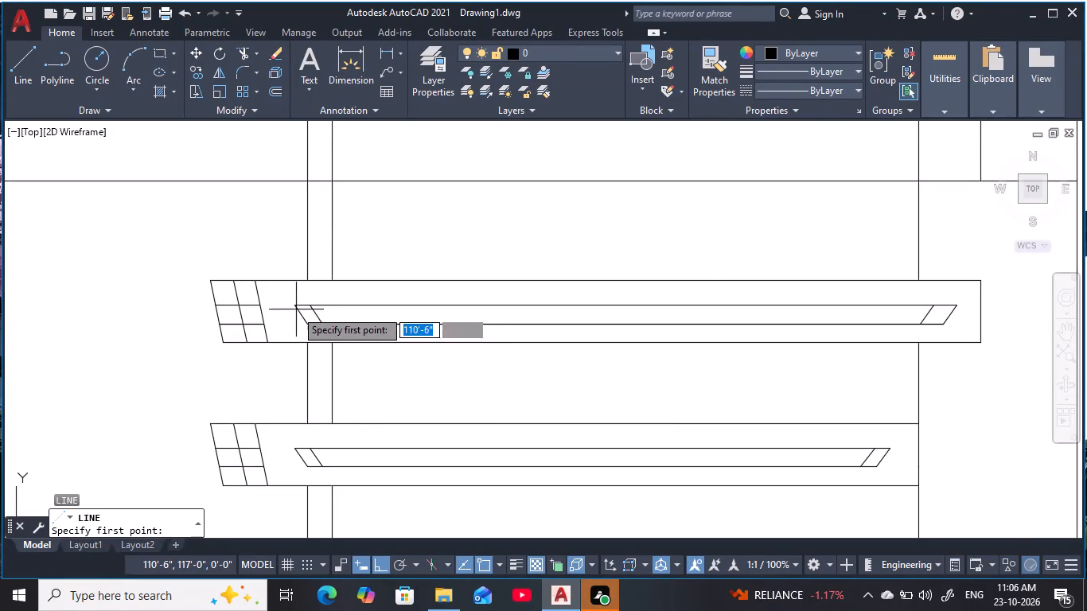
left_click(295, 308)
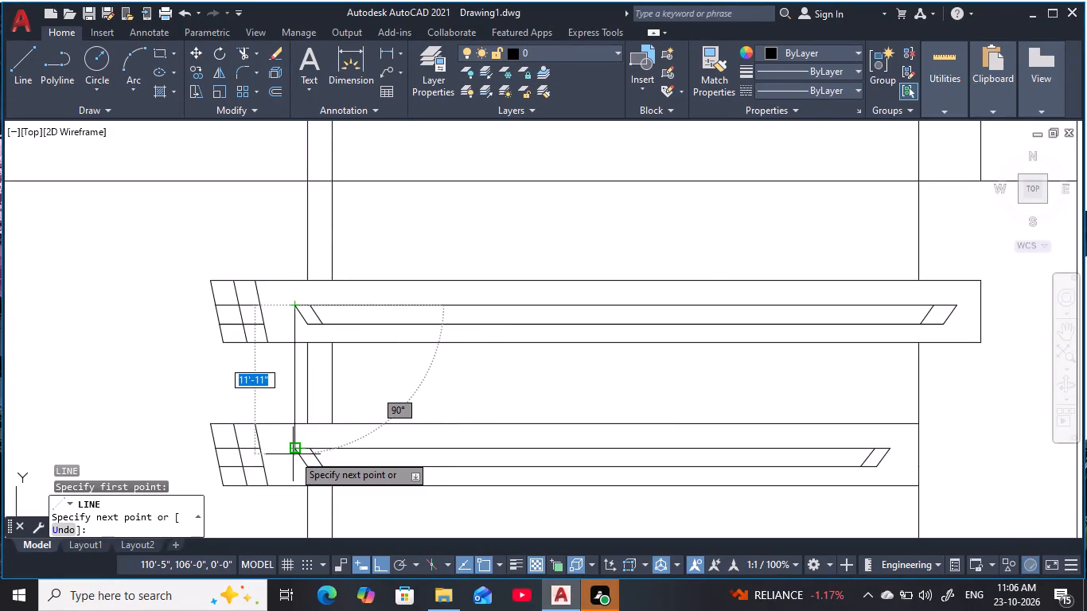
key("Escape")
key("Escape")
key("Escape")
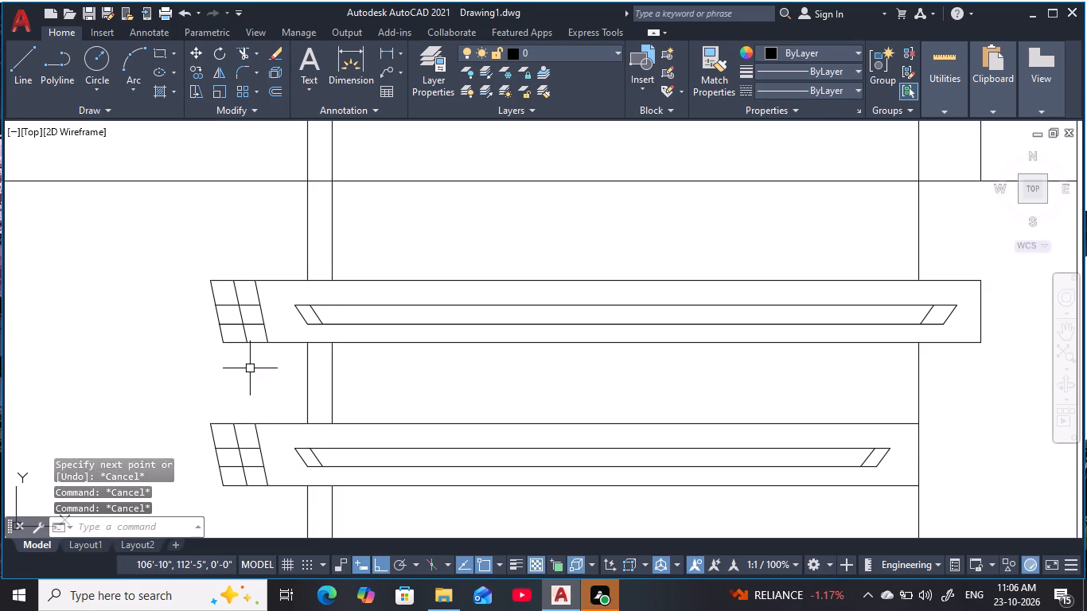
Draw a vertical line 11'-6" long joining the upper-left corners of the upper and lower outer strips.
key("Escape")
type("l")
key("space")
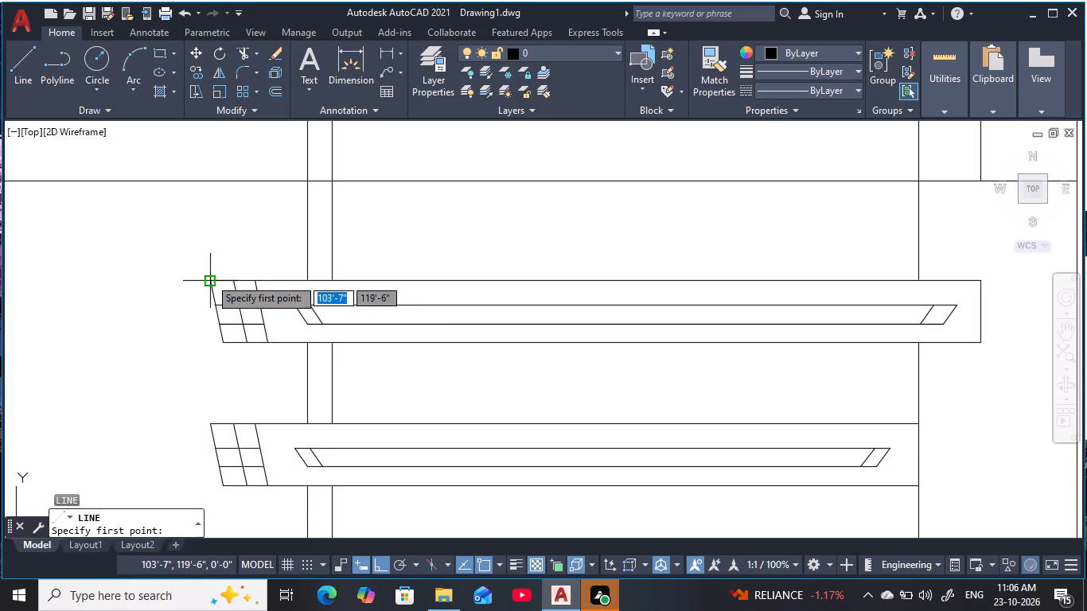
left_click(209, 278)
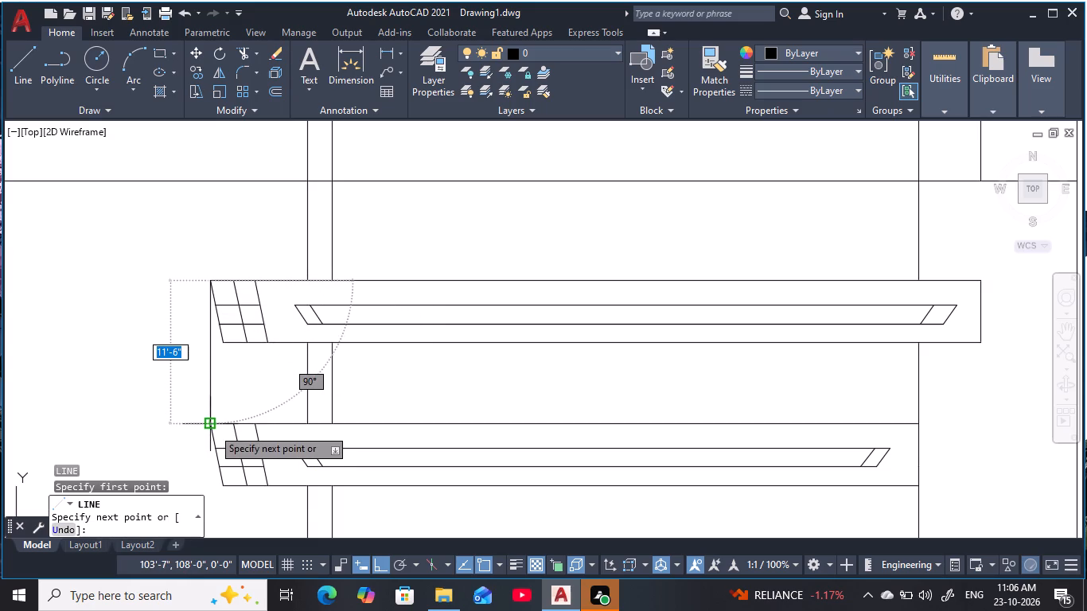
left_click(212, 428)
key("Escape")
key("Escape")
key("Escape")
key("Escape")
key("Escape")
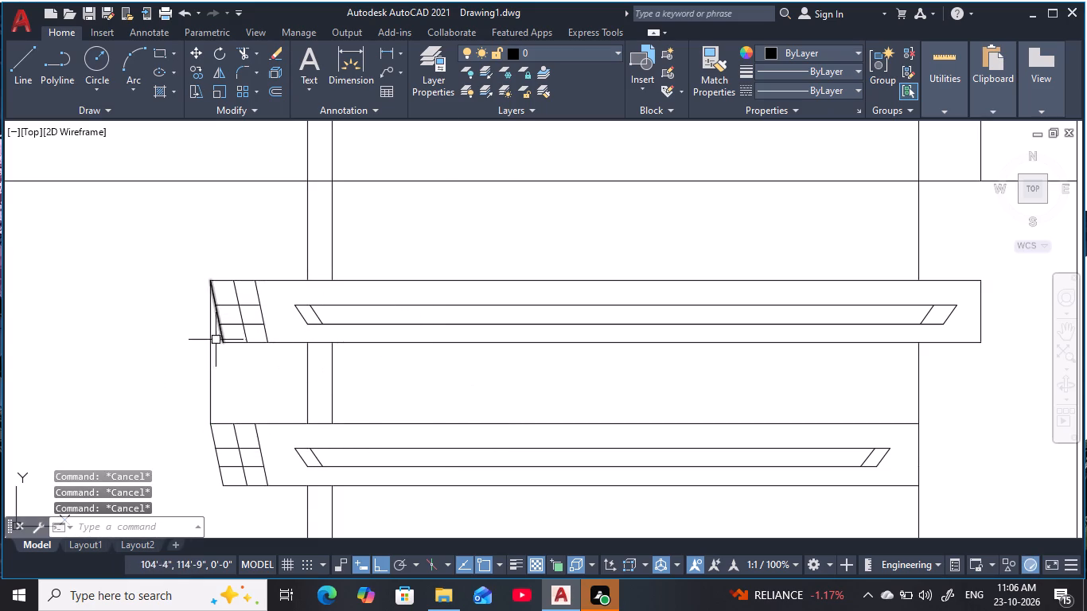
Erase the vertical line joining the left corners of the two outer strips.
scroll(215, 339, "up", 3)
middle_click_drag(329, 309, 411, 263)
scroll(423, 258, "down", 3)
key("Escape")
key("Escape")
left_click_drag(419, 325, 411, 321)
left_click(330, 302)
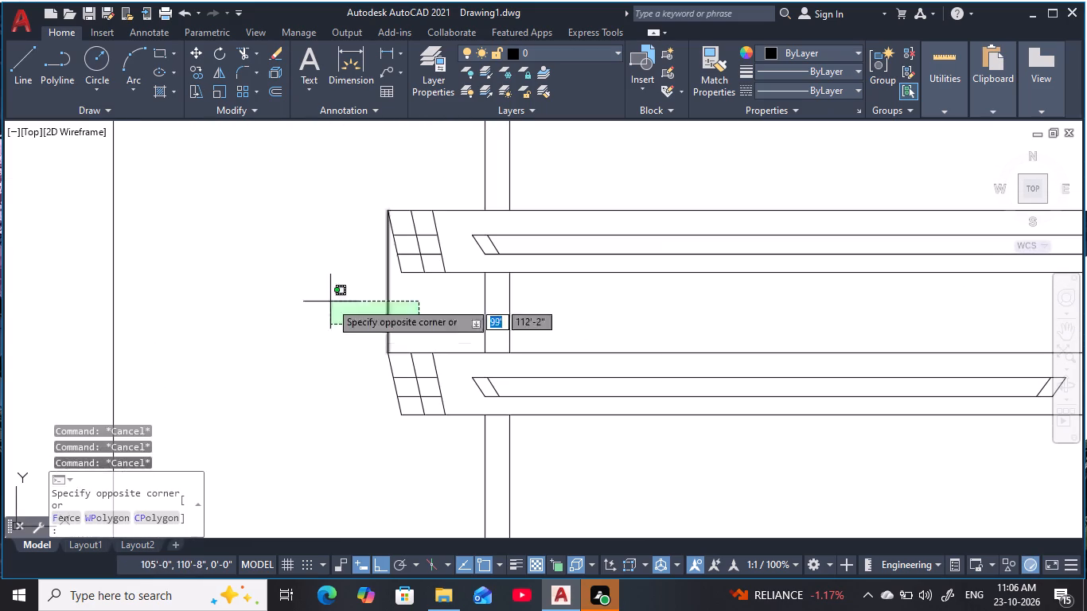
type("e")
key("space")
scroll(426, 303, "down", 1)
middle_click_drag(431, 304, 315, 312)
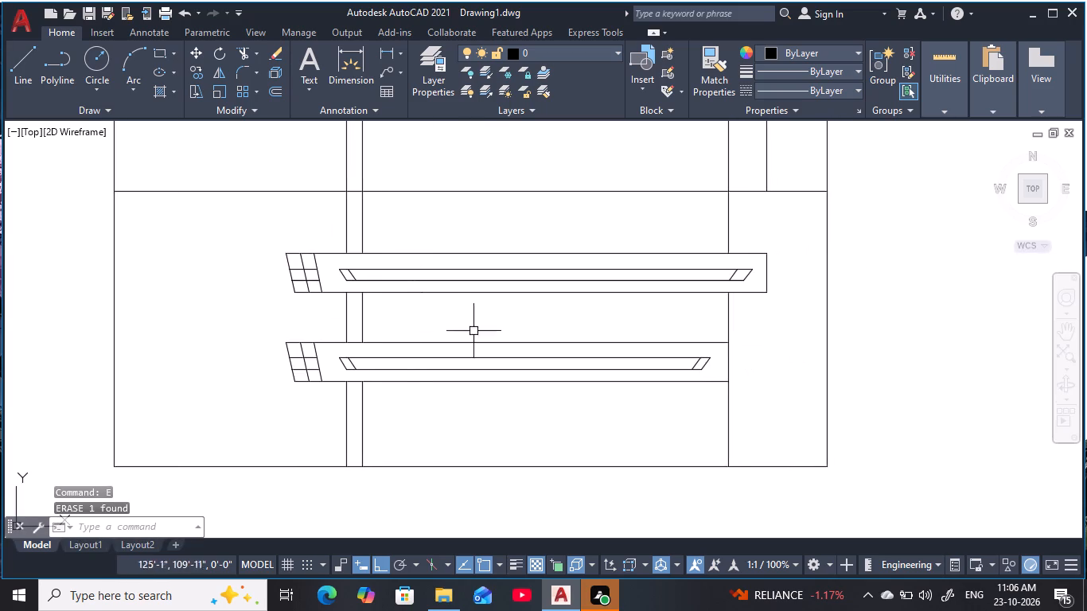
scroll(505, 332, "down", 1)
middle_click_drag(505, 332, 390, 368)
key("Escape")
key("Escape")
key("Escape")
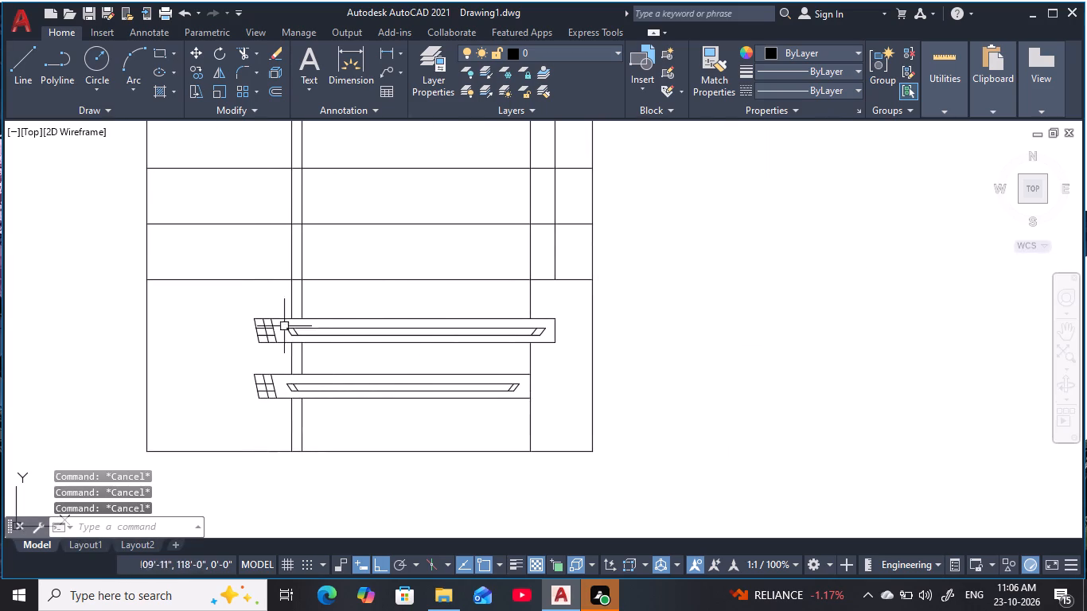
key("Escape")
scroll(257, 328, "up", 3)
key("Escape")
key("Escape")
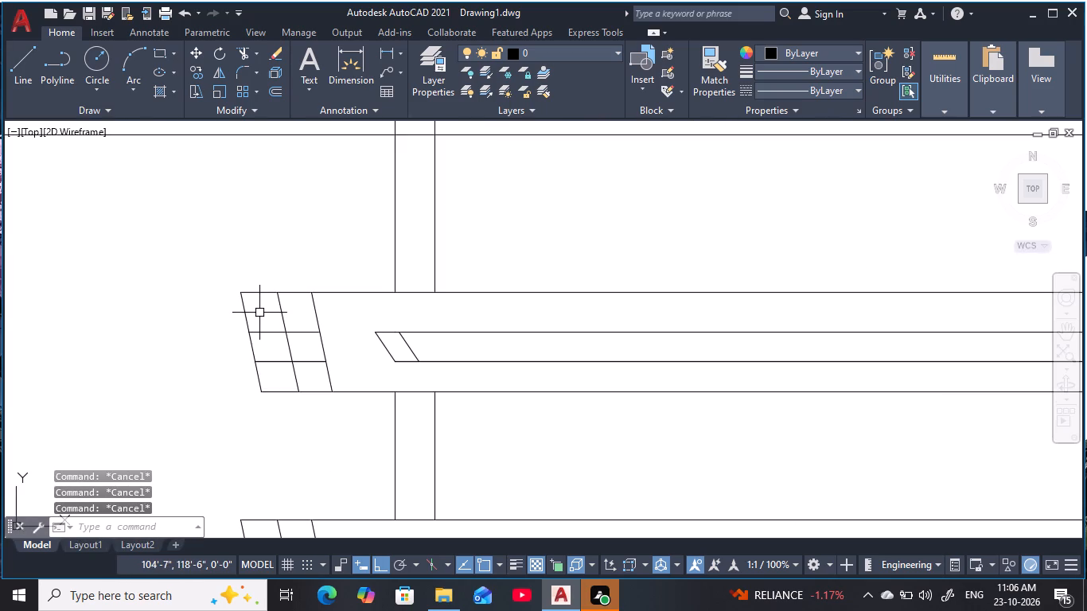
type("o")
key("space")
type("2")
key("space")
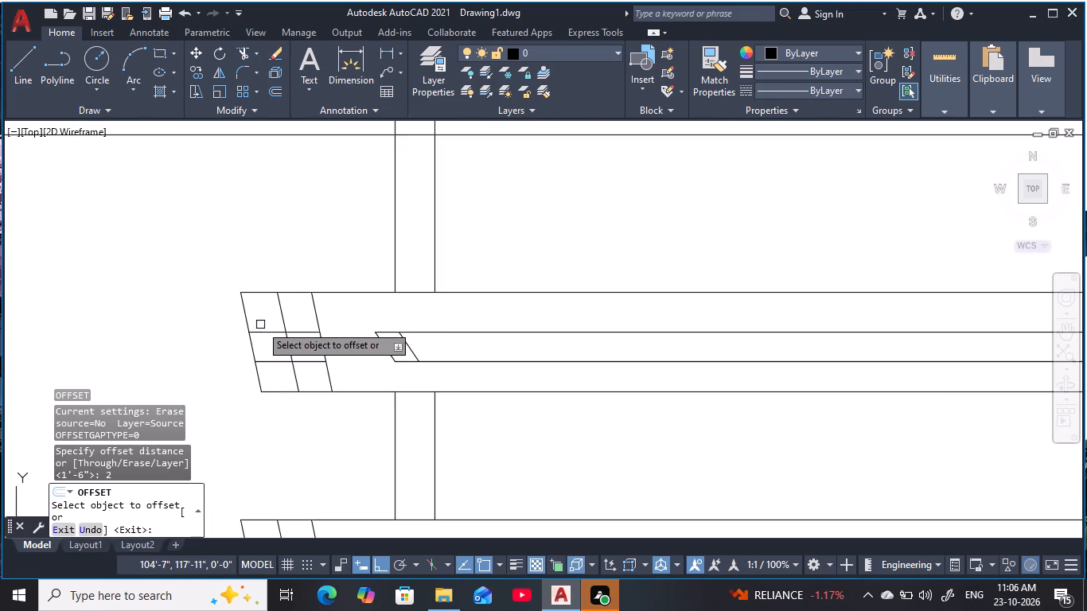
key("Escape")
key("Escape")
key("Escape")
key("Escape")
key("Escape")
Offset the upper outer strip's left slanted end line 9" outward, away from the strip.
type("o")
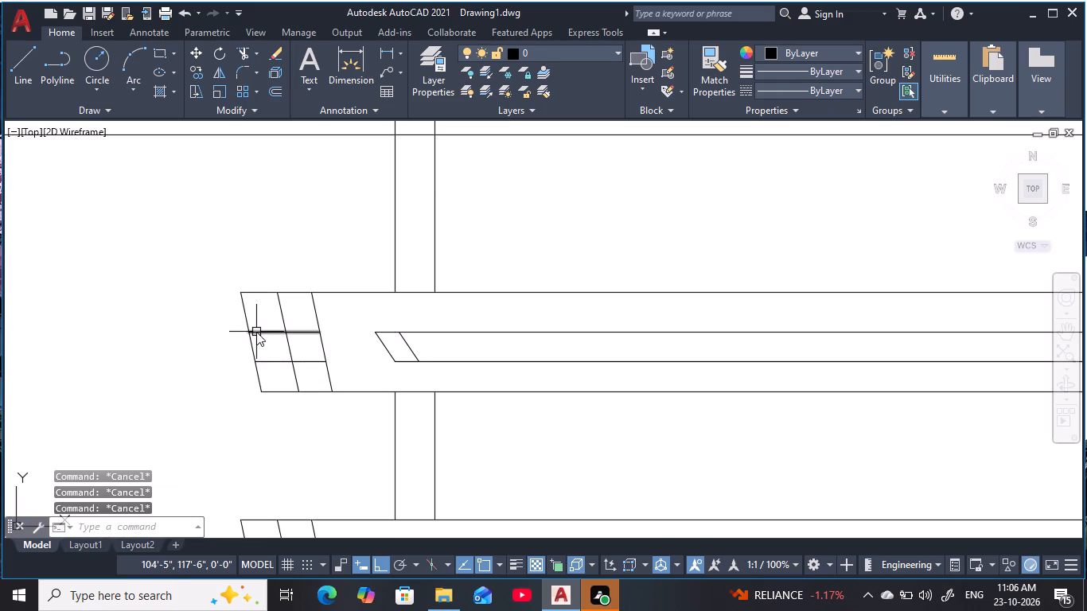
key("space")
key("9")
key("space")
left_click(252, 346)
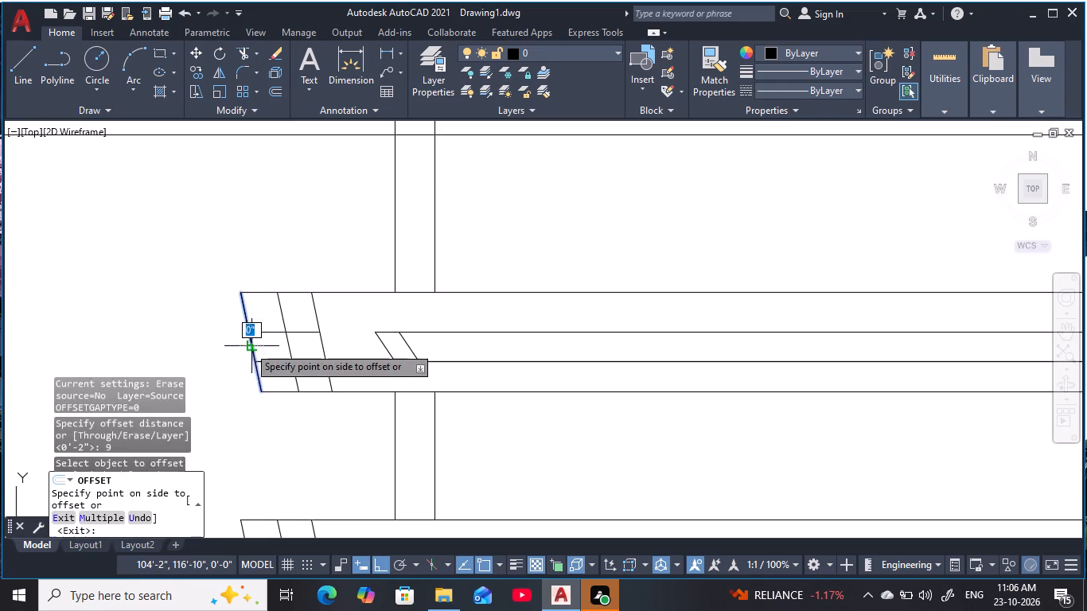
left_click(180, 362)
key("Escape")
key("Escape")
key("Escape")
key("Escape")
Extend the upper outer strip's lower edge to the new offset slanted line.
key("e")
type("x")
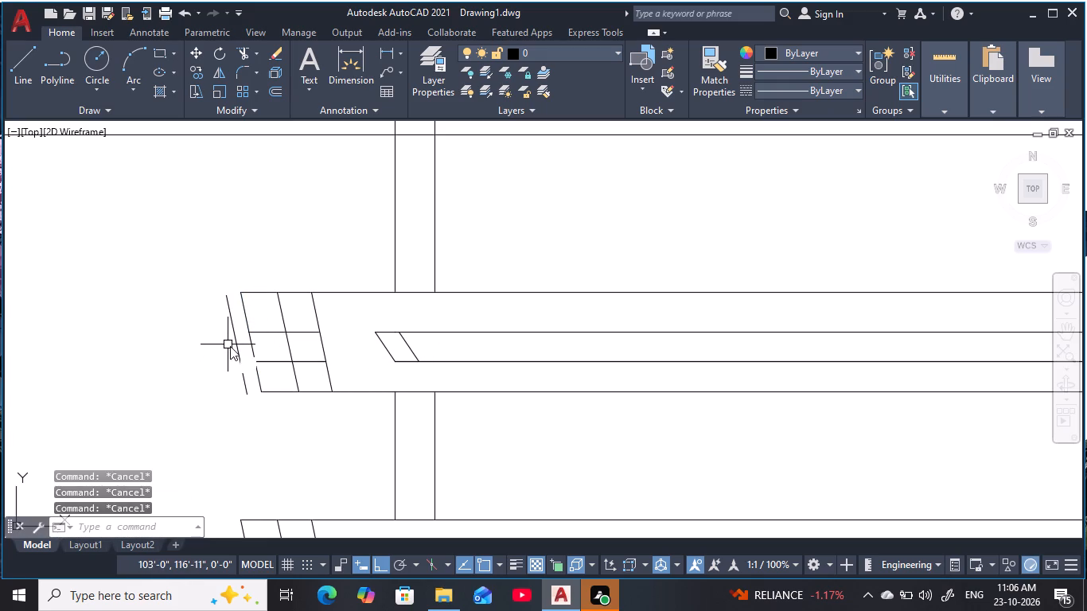
key("space")
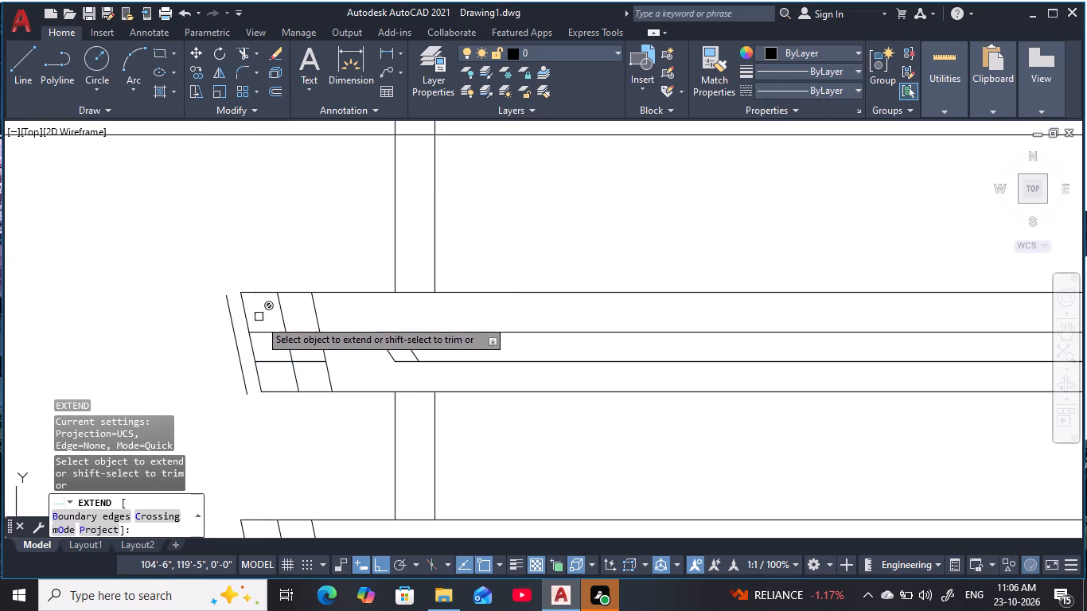
left_click(271, 392)
key("Escape")
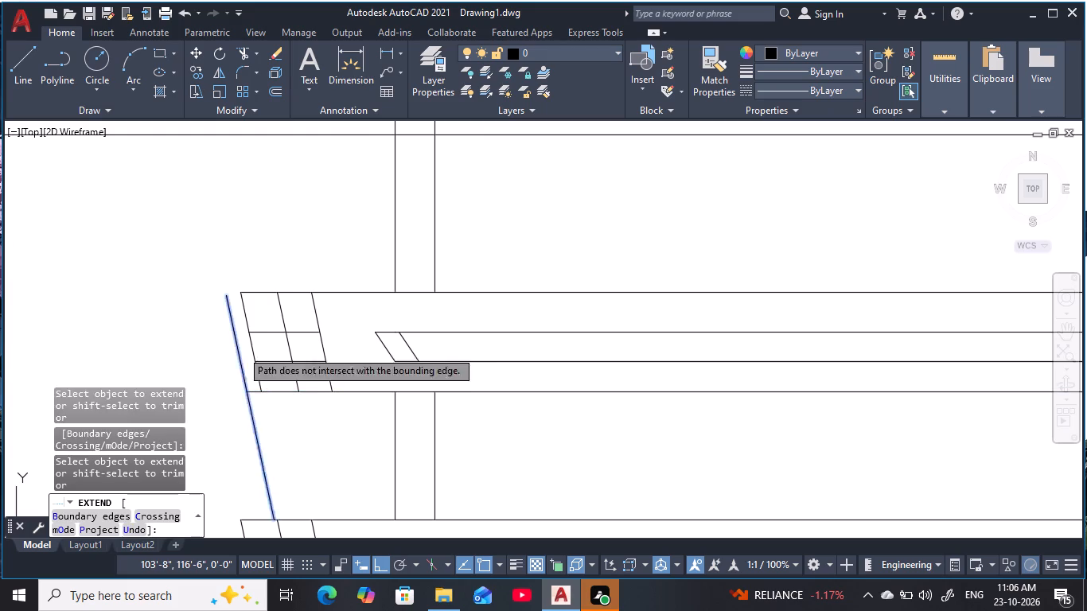
key("Escape")
key("Escape")
key("Escape")
key("Escape")
key("Escape")
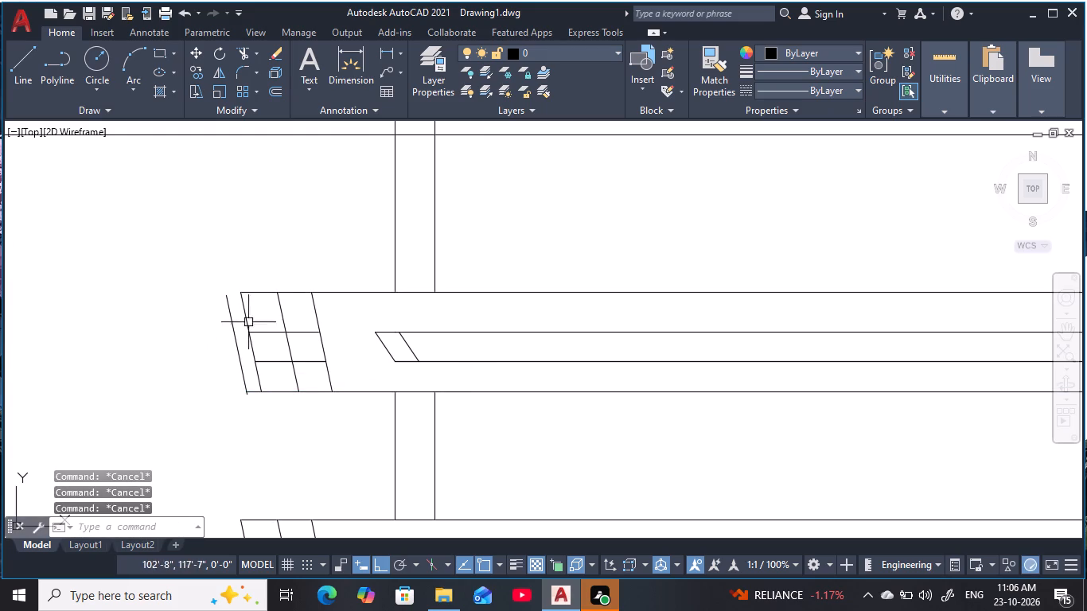
Draw a horizontal line about 6'-7" long outward from the upper outer strip's upper-left corner.
type("l")
key("space")
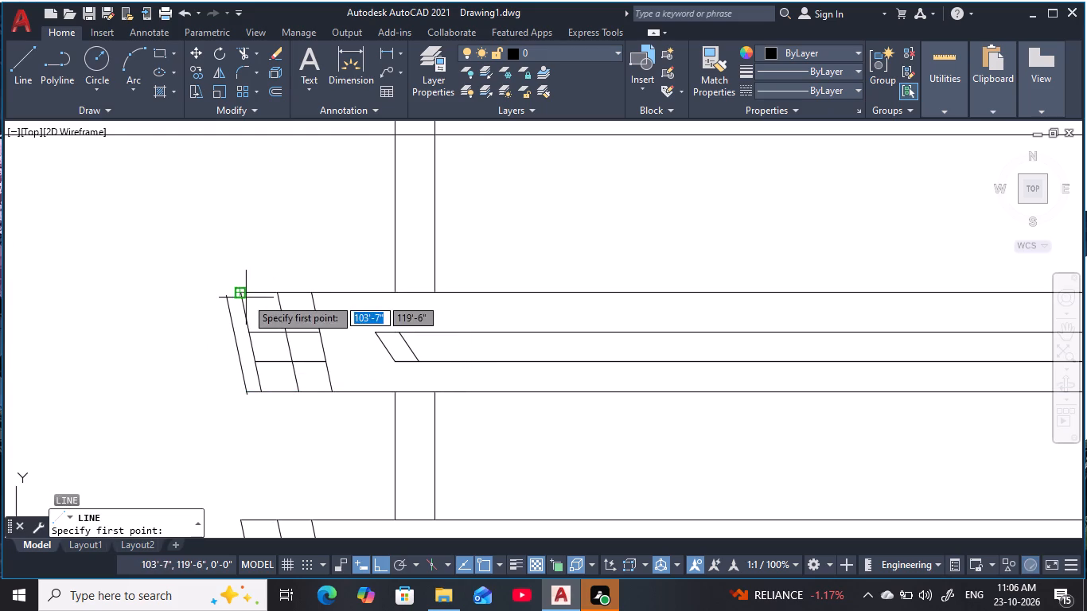
left_click(244, 294)
left_click(110, 298)
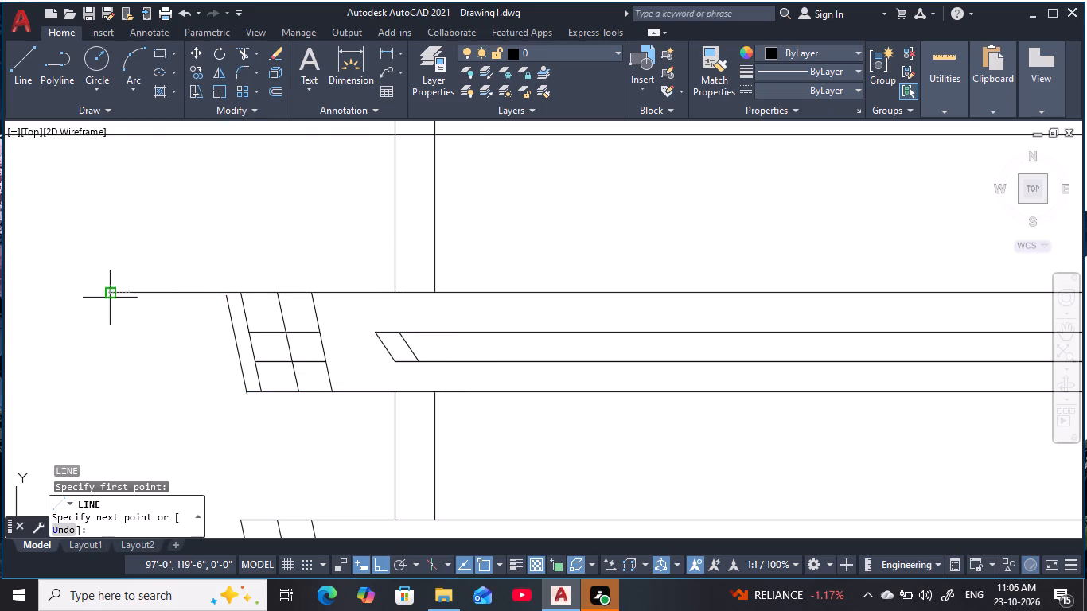
key("Escape")
key("Escape")
key("Escape")
key("Escape")
Extend the offset slanted line up to the new horizontal line.
type("ex")
key("space")
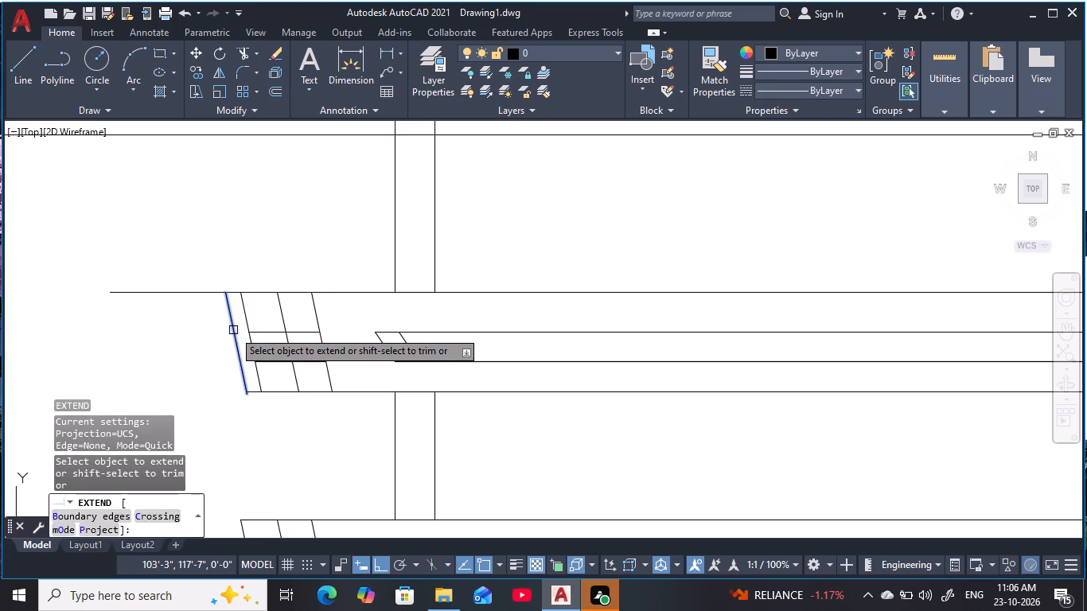
left_click(233, 330)
key("Escape")
key("Escape")
key("Escape")
key("Escape")
Trim the part of the horizontal line projecting beyond the offset slanted line.
type("rt")
key("Escape")
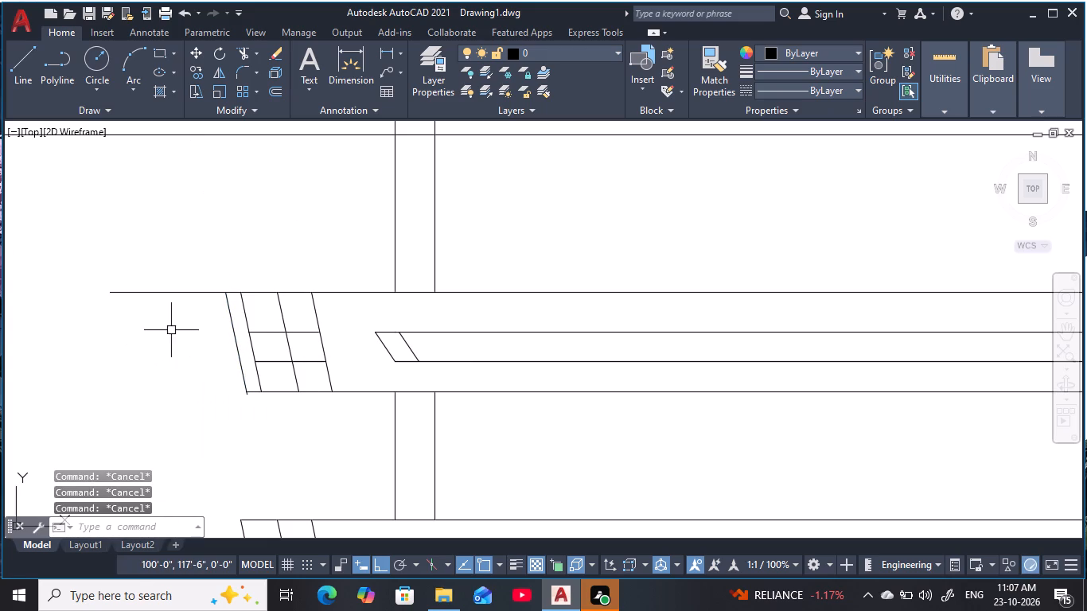
key("Escape")
key("Escape")
type("tr")
key("space")
left_click(173, 329)
left_click(176, 251)
key("Escape")
key("Escape")
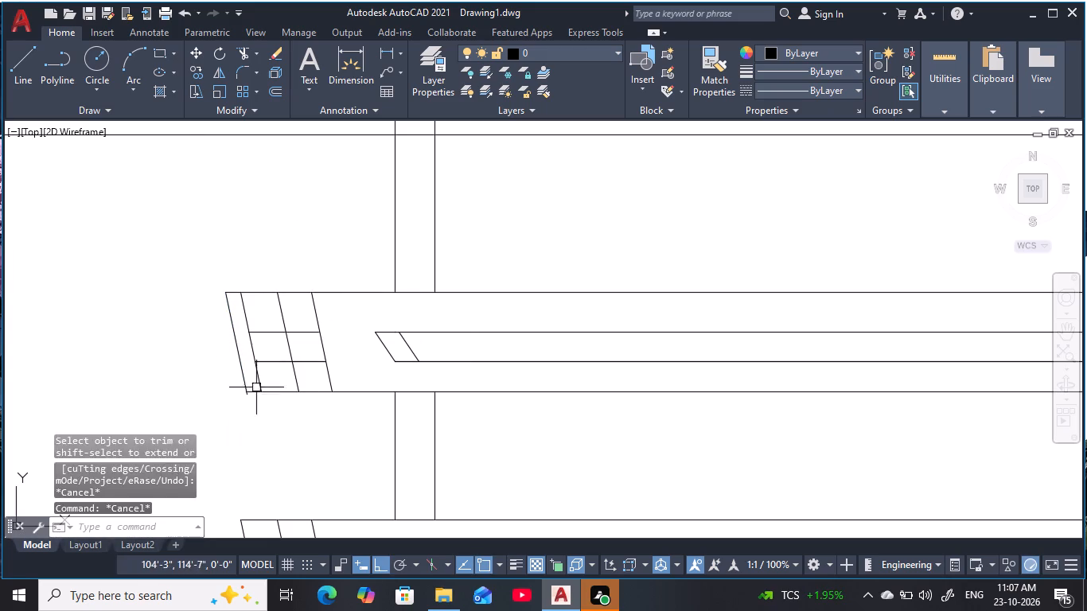
Erase the upper outer strip's former left slanted end line, just inside the new one.
key("Escape")
key("Escape")
key("Escape")
left_click(255, 320)
left_click(241, 323)
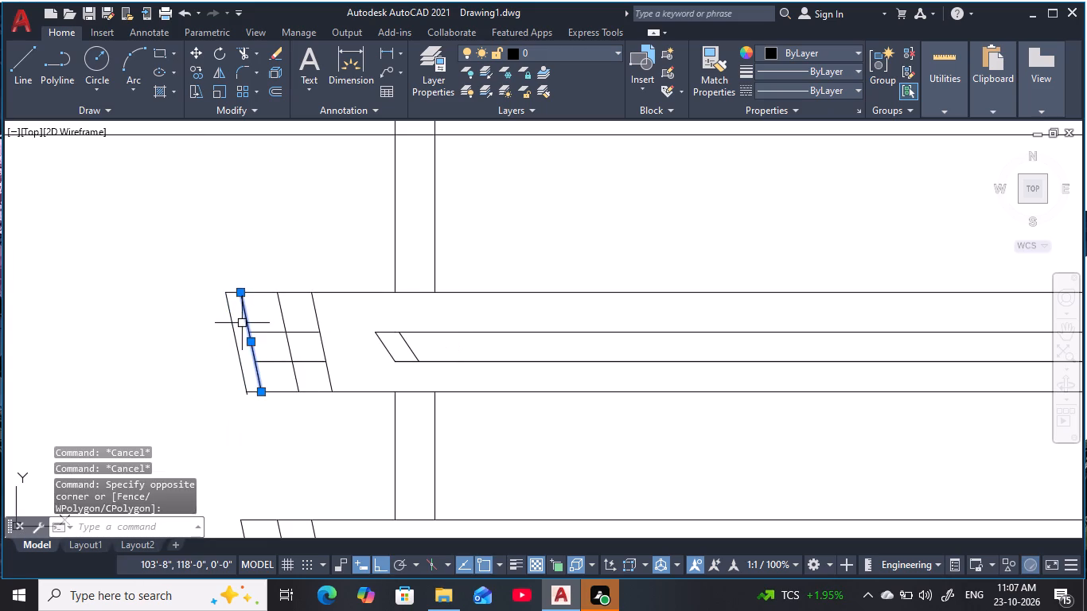
type("e")
key("space")
key("Escape")
key("Escape")
key("Escape")
Erase the middle slanted divider in the upper outer strip's left end cell.
left_click(295, 318)
left_click(246, 316)
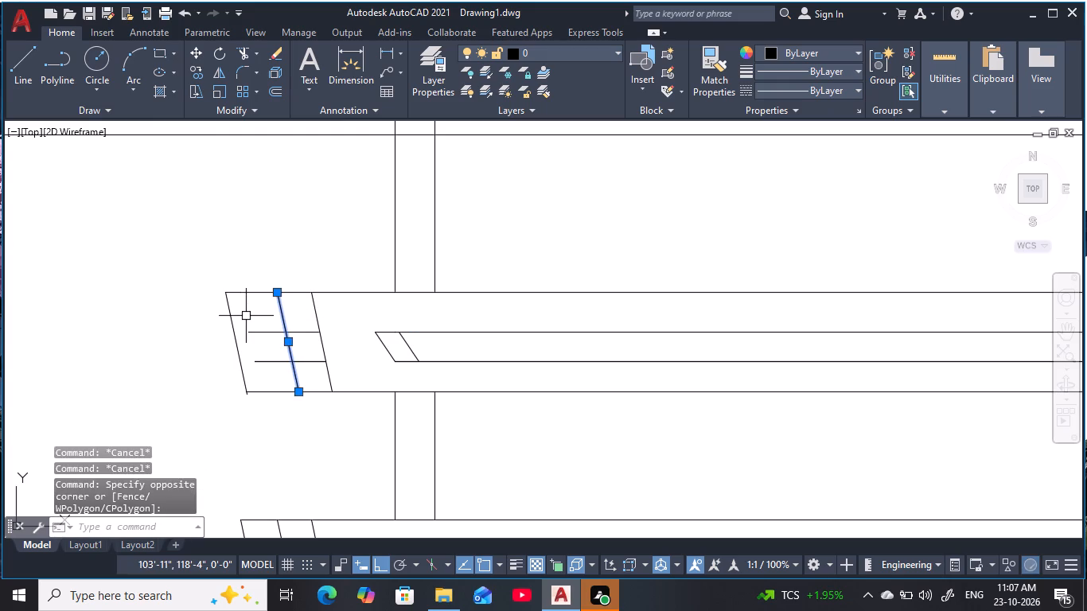
type("e")
key("space")
key("Escape")
key("Escape")
key("Escape")
key("Escape")
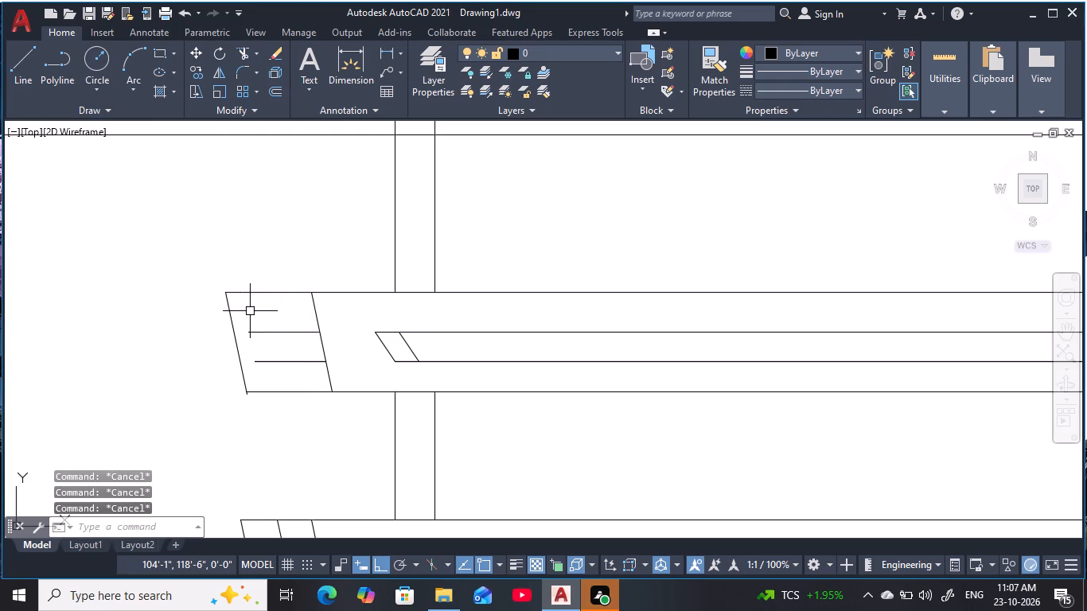
Extend the two horizontal lines in the upper outer strip's left end cell to the outer slanted line and the inner slanted strip.
type("ex")
key("space")
left_click(285, 325)
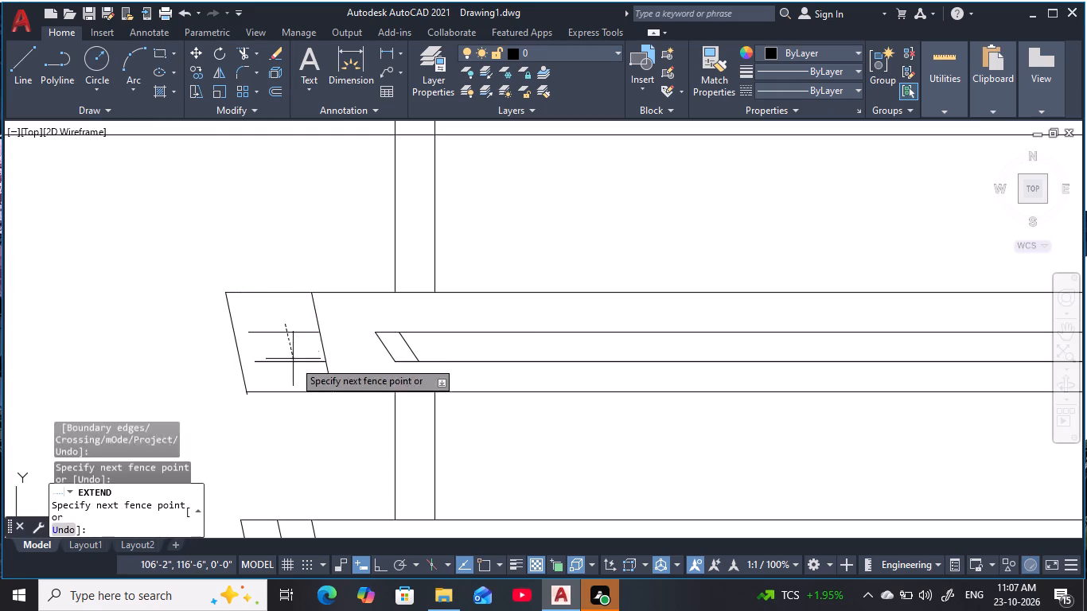
left_click(296, 378)
left_click(278, 317)
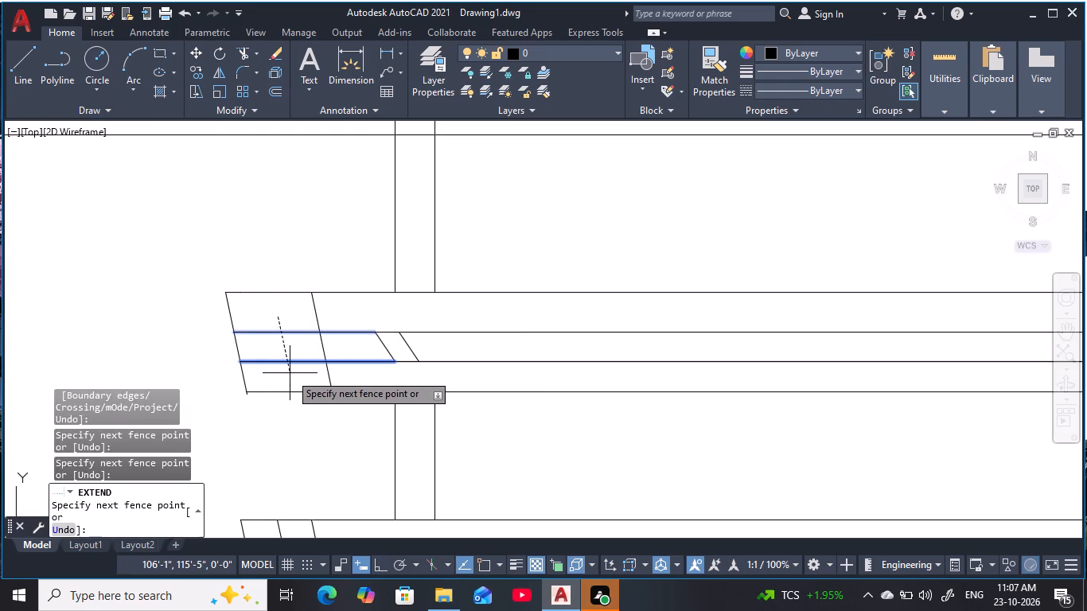
left_click(290, 373)
key("Escape")
key("Escape")
key("Escape")
key("Escape")
Trim the two horizontal lines between the end cell's inner slanted side and the inner strip's slanted end.
type("tr")
key("space")
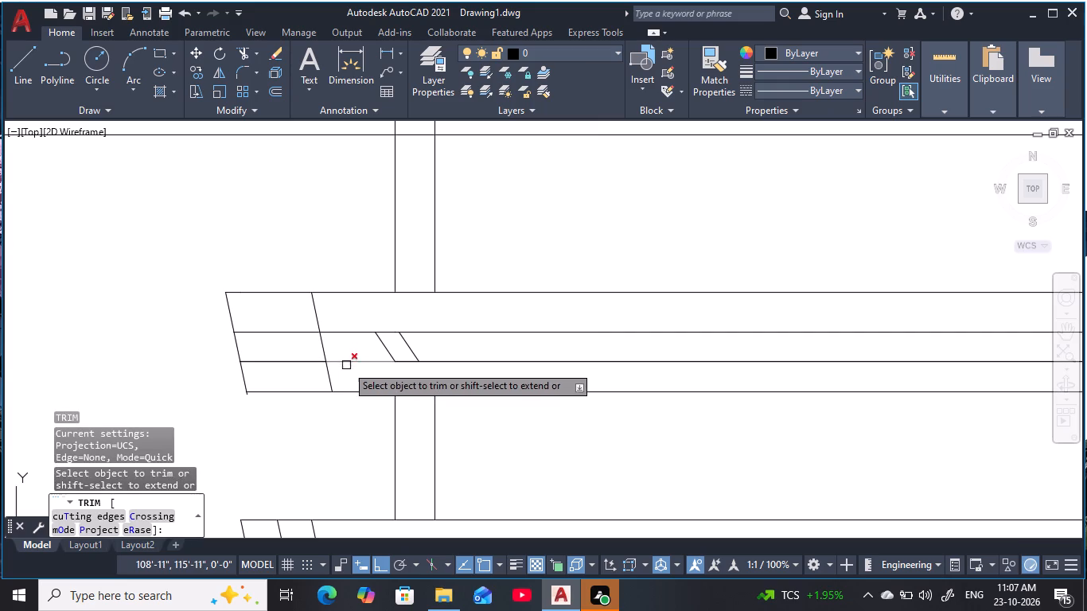
left_click(368, 371)
left_click(343, 325)
key("Escape")
key("Escape")
key("Escape")
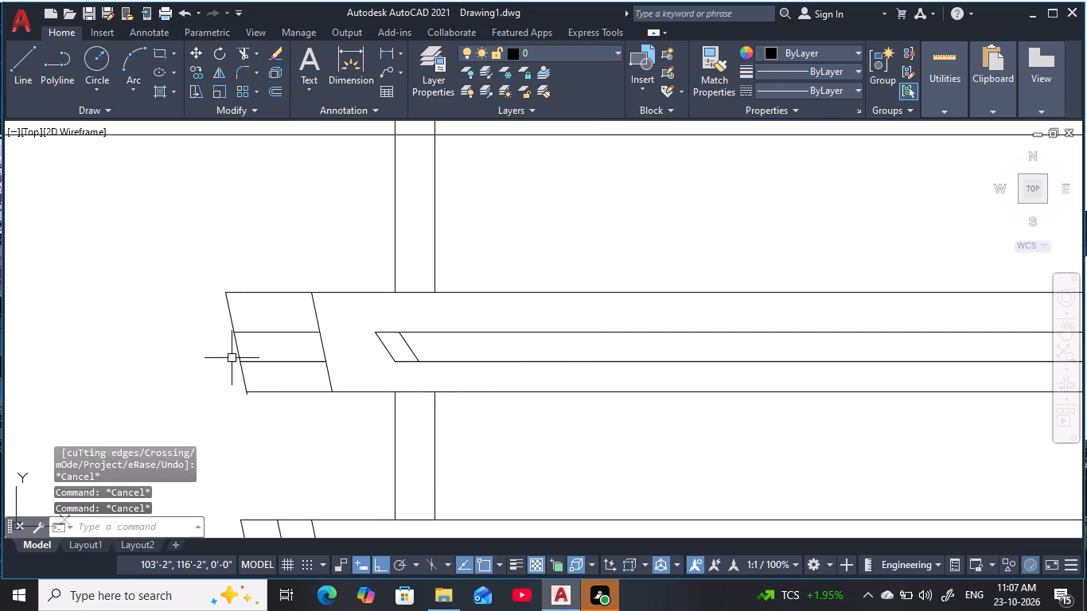
key("Escape")
key("Escape")
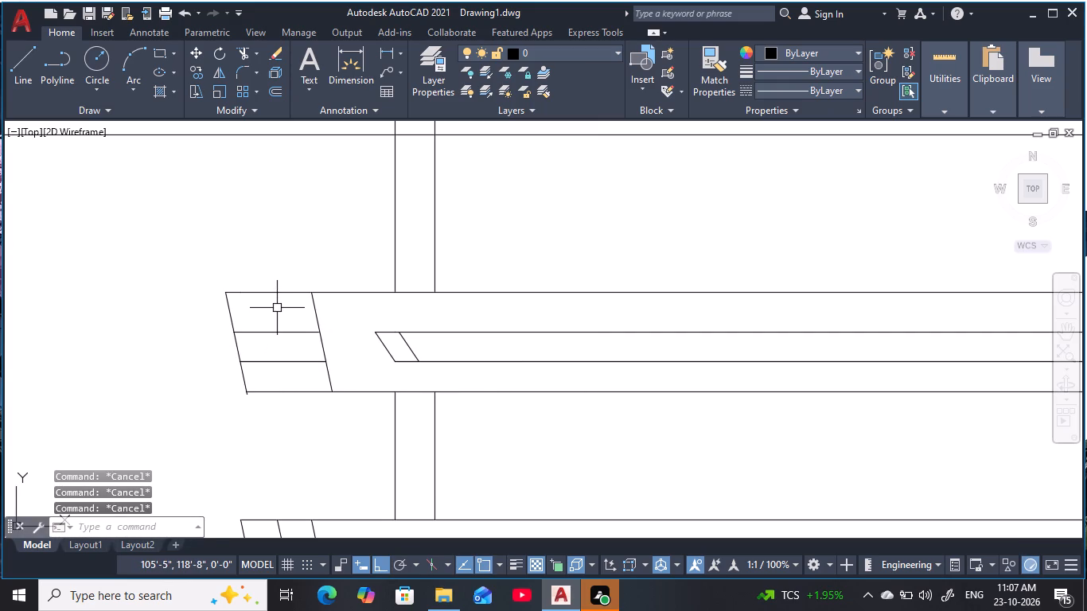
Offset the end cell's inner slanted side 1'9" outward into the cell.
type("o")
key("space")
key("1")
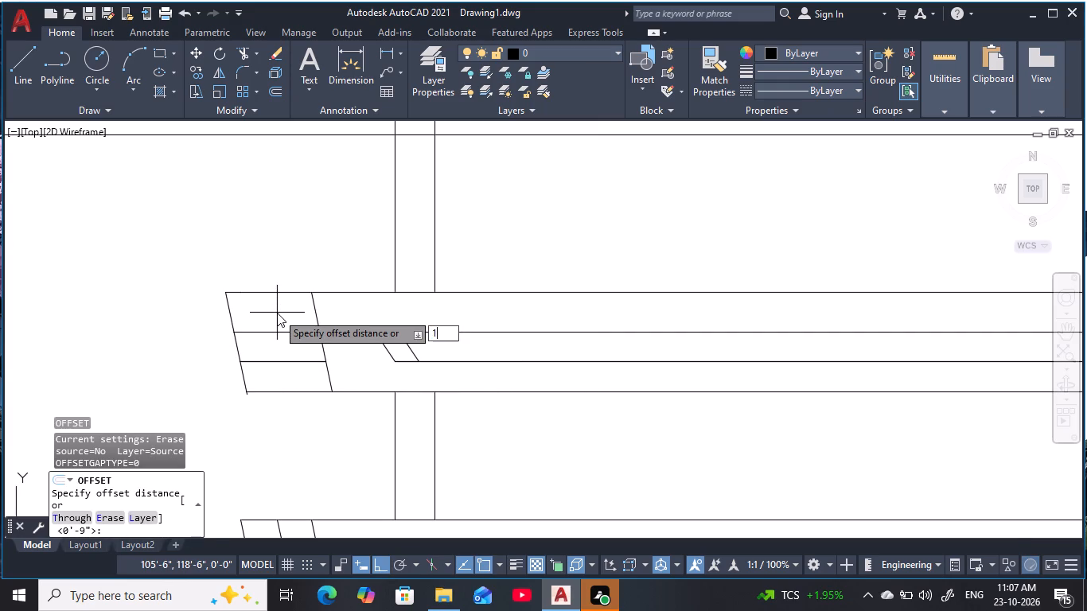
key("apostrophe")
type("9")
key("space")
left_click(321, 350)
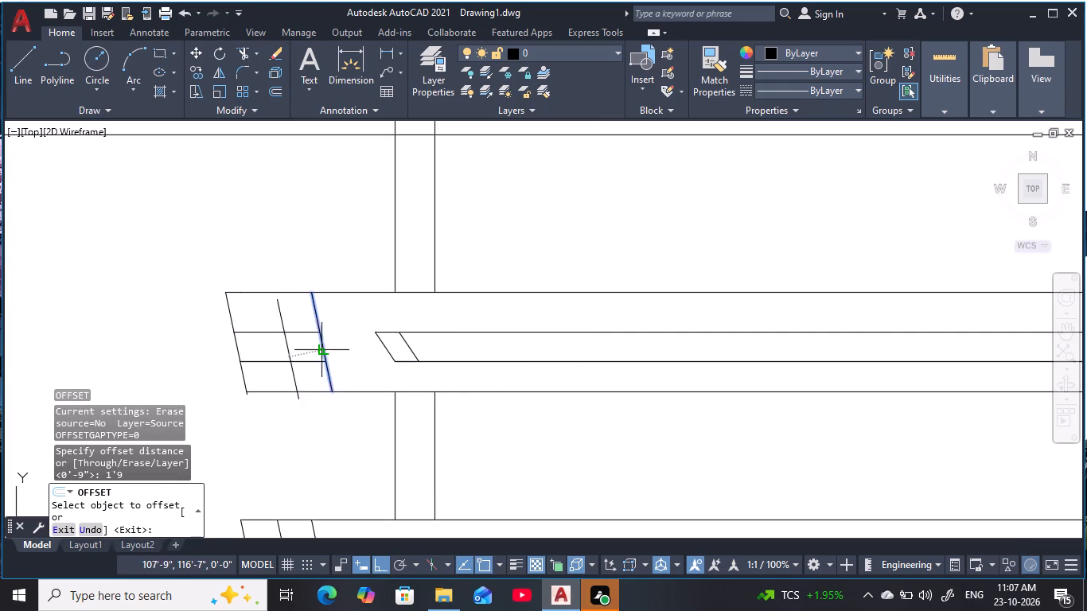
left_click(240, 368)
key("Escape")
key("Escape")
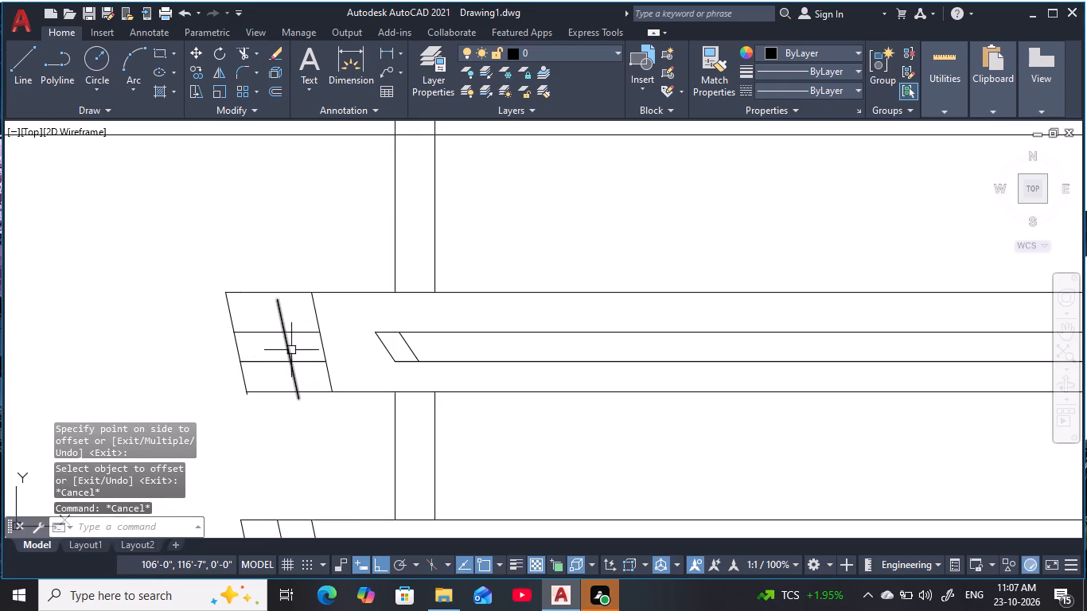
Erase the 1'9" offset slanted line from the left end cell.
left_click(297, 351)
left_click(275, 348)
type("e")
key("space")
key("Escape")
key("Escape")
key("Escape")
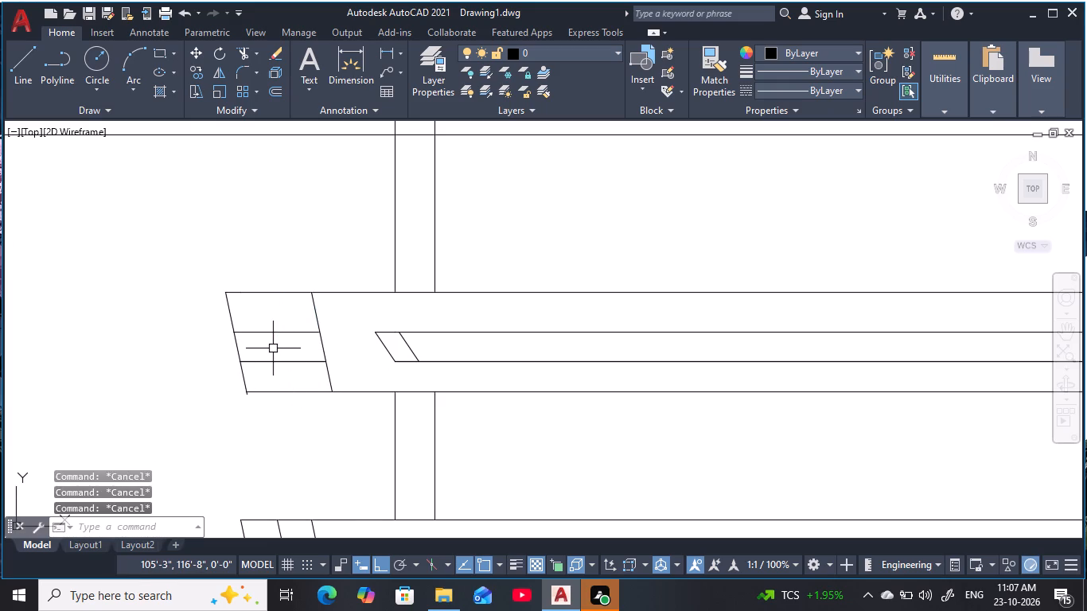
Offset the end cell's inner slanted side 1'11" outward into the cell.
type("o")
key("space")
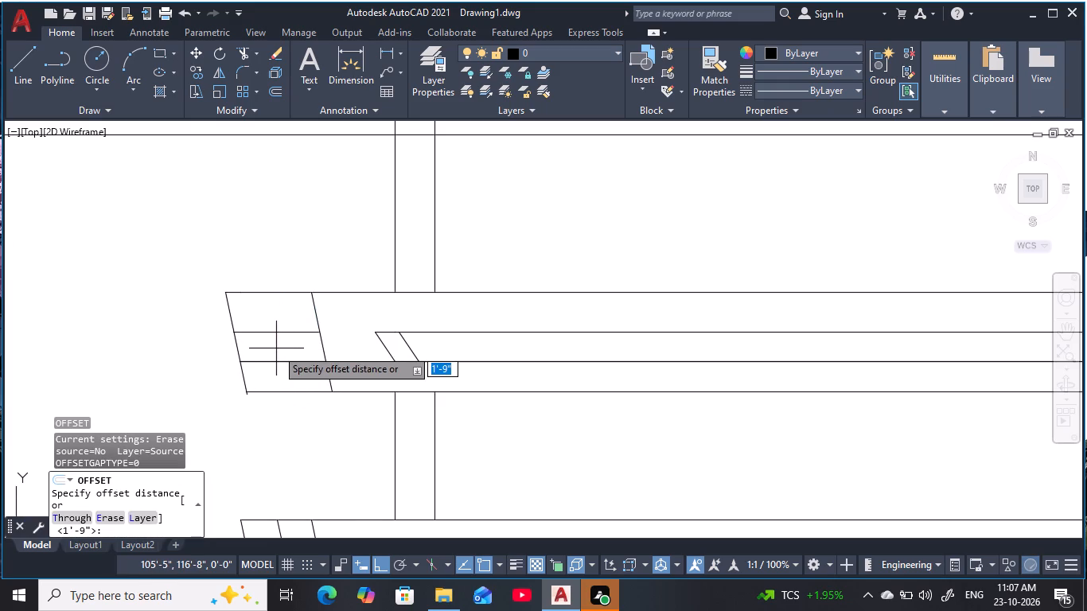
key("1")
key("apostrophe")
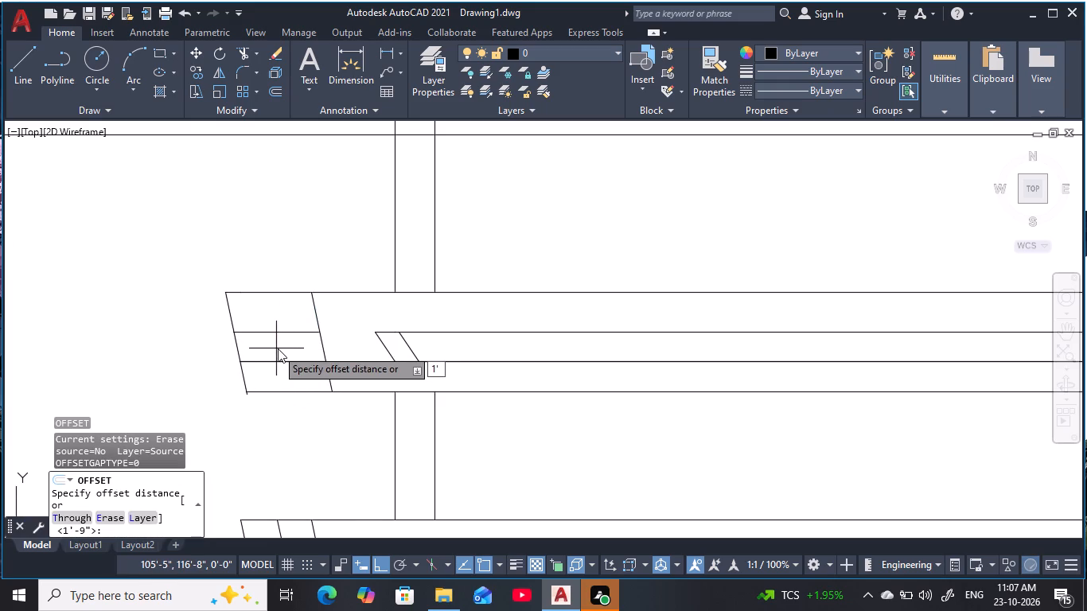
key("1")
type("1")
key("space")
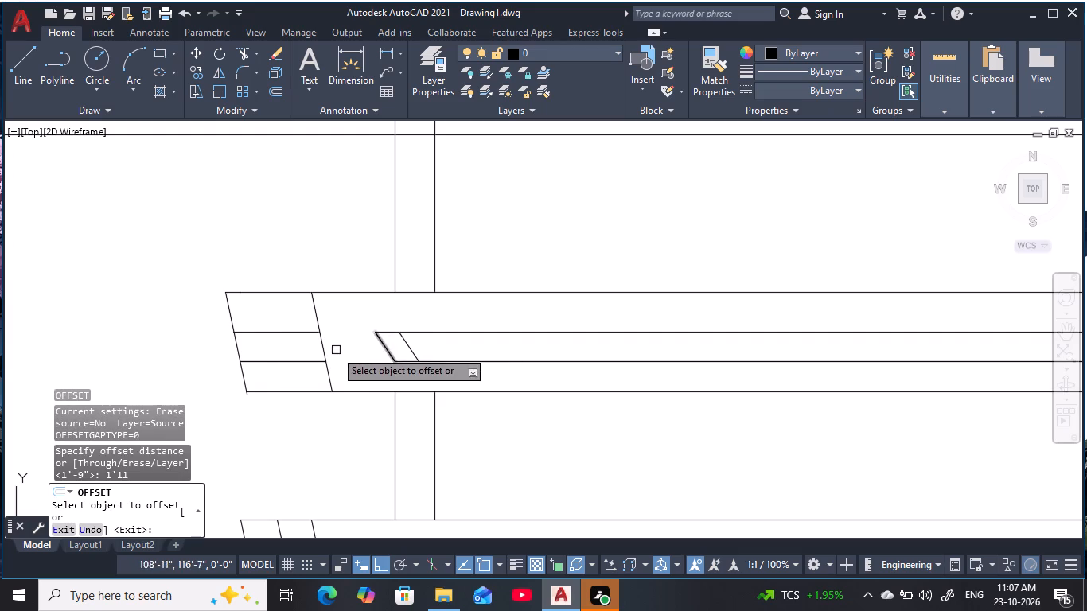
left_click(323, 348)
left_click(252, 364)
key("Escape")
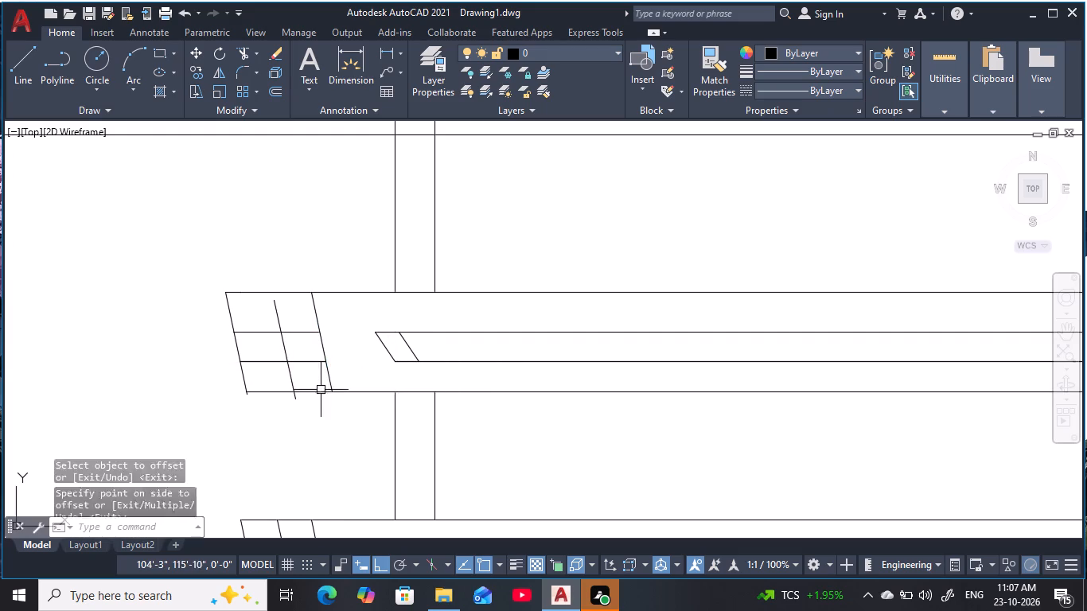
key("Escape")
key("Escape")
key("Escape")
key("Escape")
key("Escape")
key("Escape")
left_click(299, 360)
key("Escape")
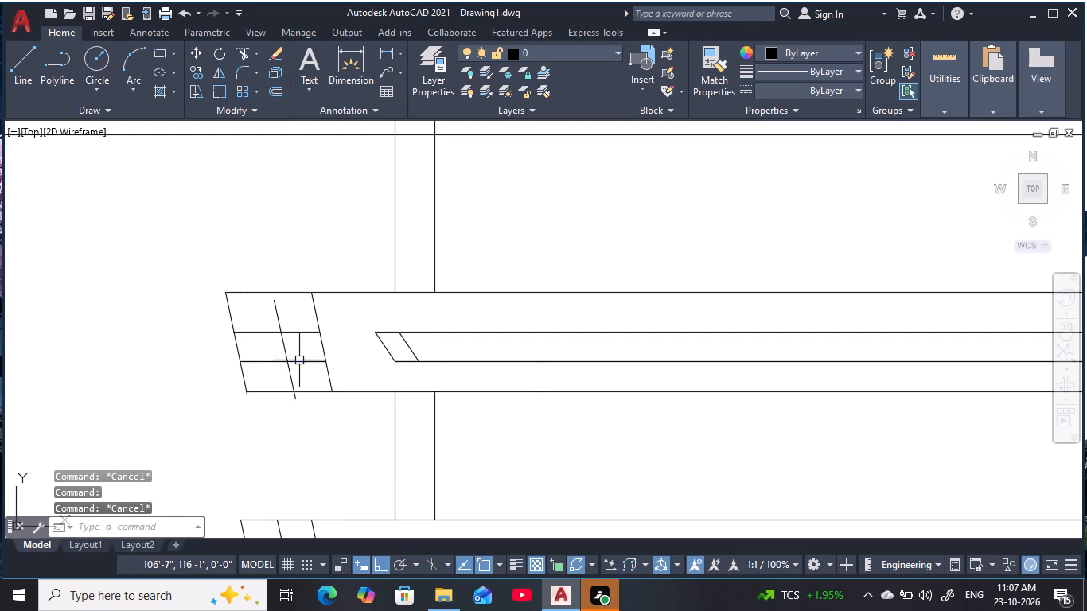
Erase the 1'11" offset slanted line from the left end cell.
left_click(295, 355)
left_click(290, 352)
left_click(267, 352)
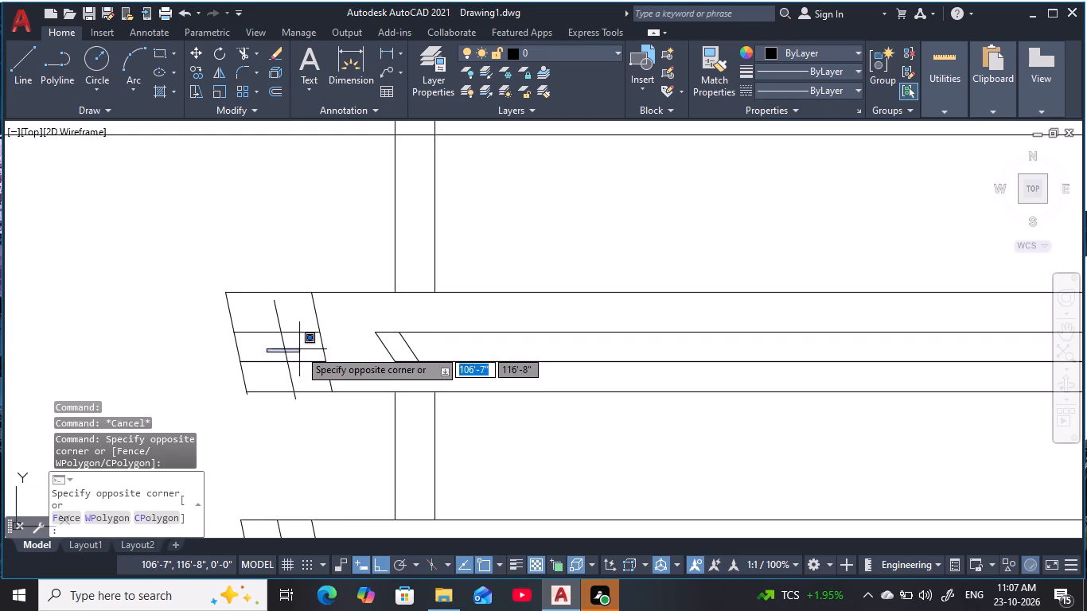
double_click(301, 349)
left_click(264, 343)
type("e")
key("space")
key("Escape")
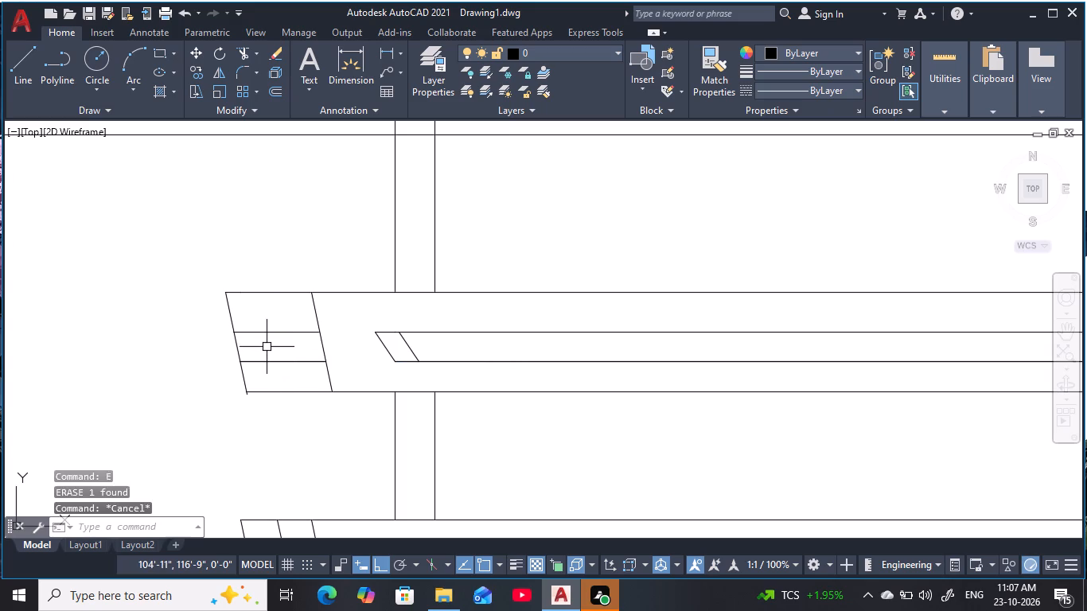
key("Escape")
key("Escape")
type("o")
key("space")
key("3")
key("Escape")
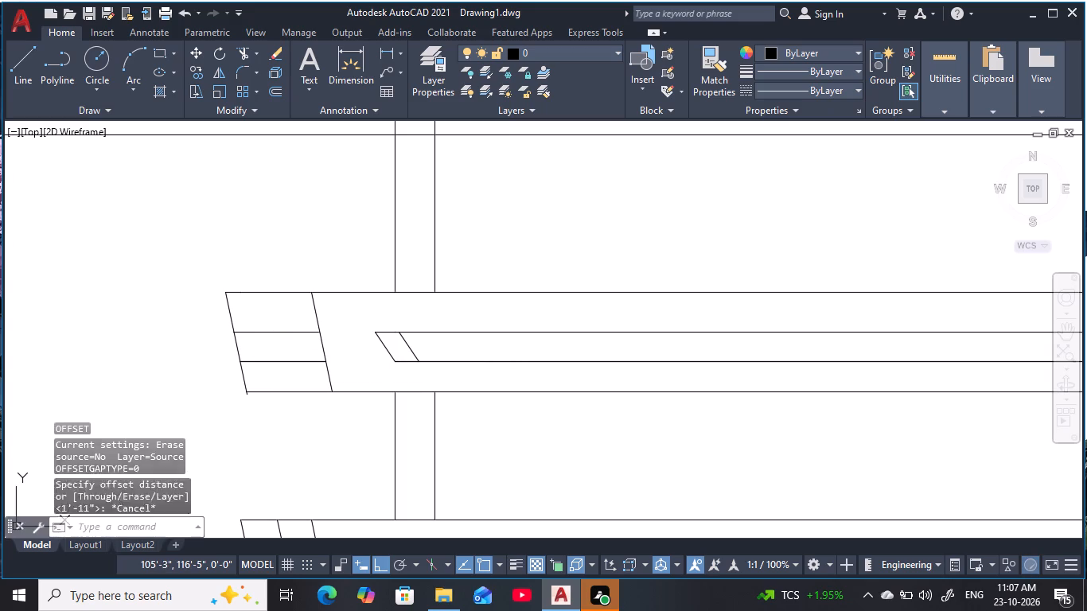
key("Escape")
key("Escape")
Offset the end cell's inner slanted side 2' outward to form a middle slanted divider.
type("o")
key("space")
key("2")
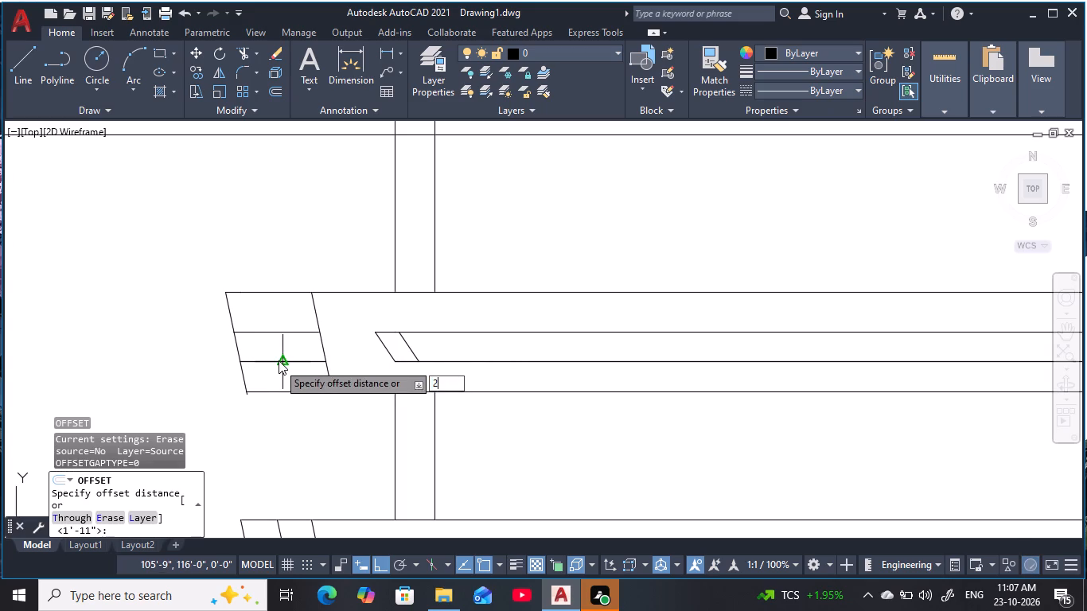
type("'")
key("space")
left_click(322, 351)
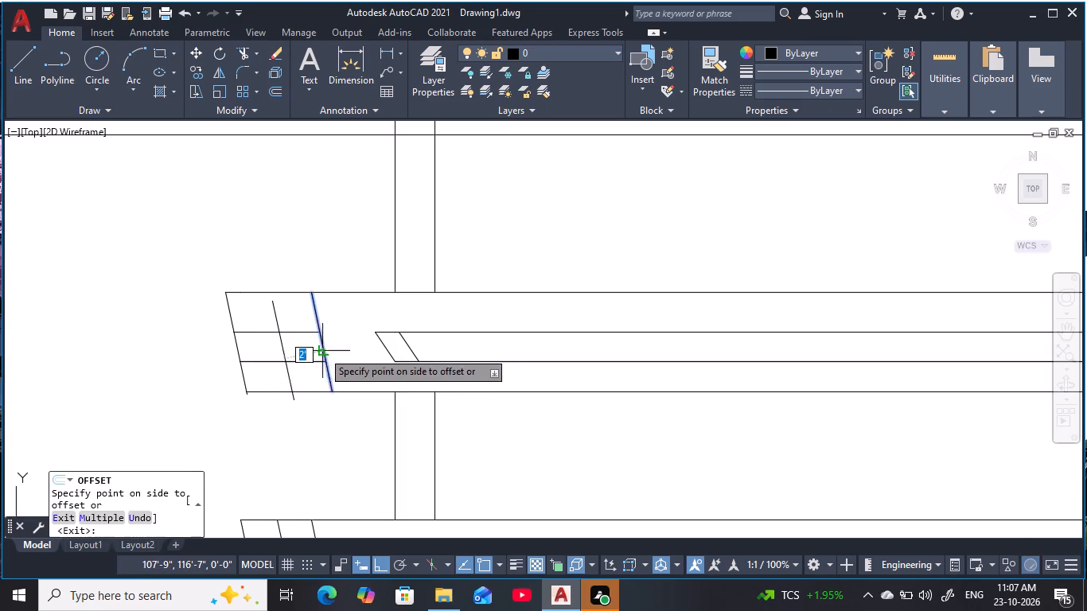
left_click(251, 360)
key("Escape")
key("Escape")
key("Escape")
key("Escape")
Extend the middle slanted divider up to the strip's top edge.
key("e")
type("x")
key("space")
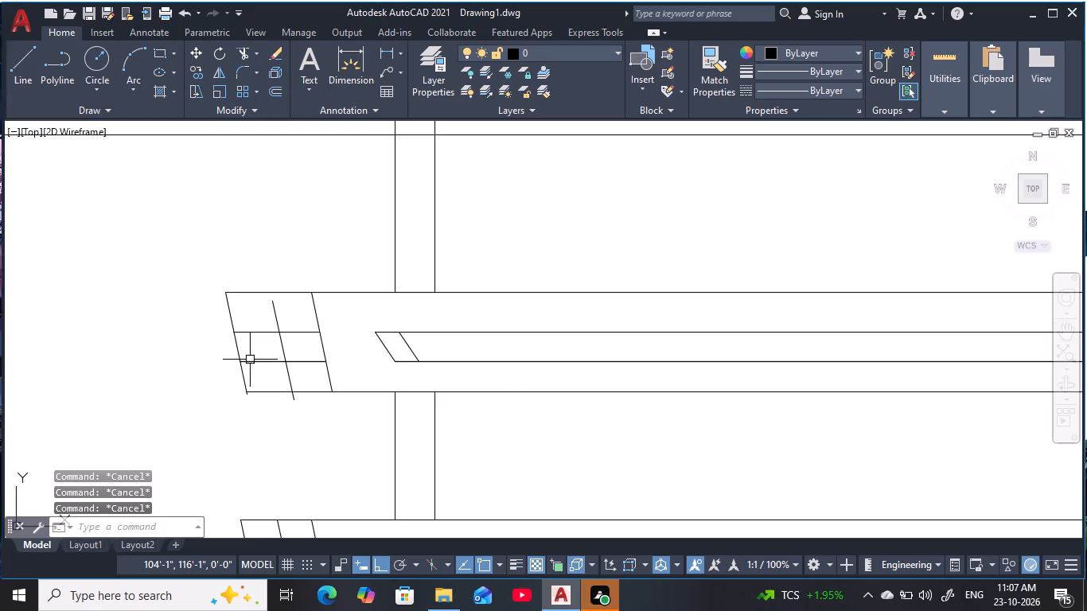
left_click(278, 320)
key("Escape")
key("Escape")
key("Escape")
key("Escape")
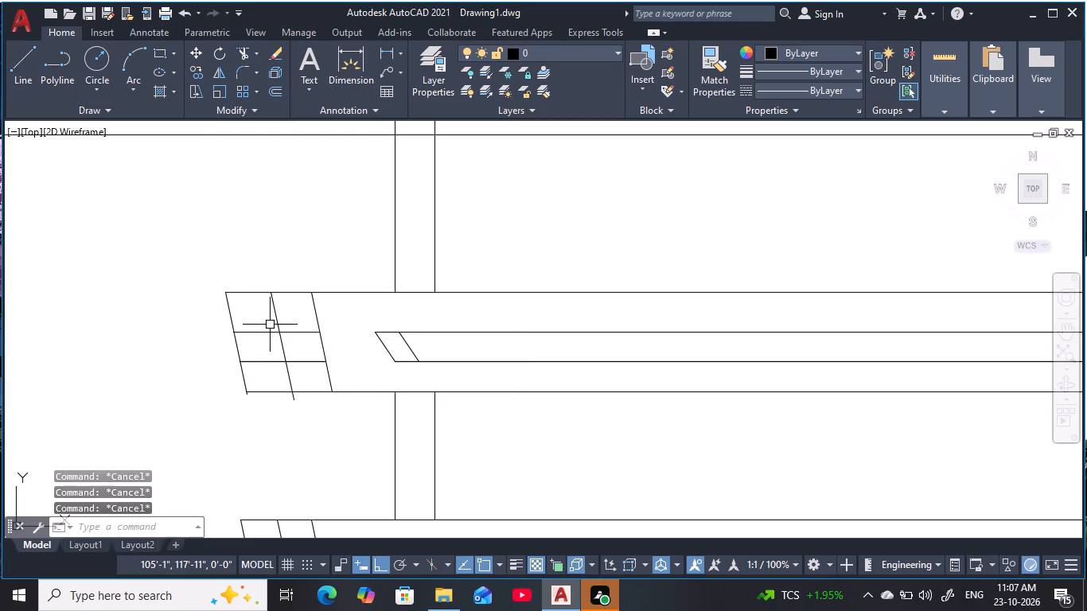
Trim the ends of the middle divider and outer slanted line that project below the strip's bottom edge.
type("tr")
key("space")
scroll(277, 388, "up", 2)
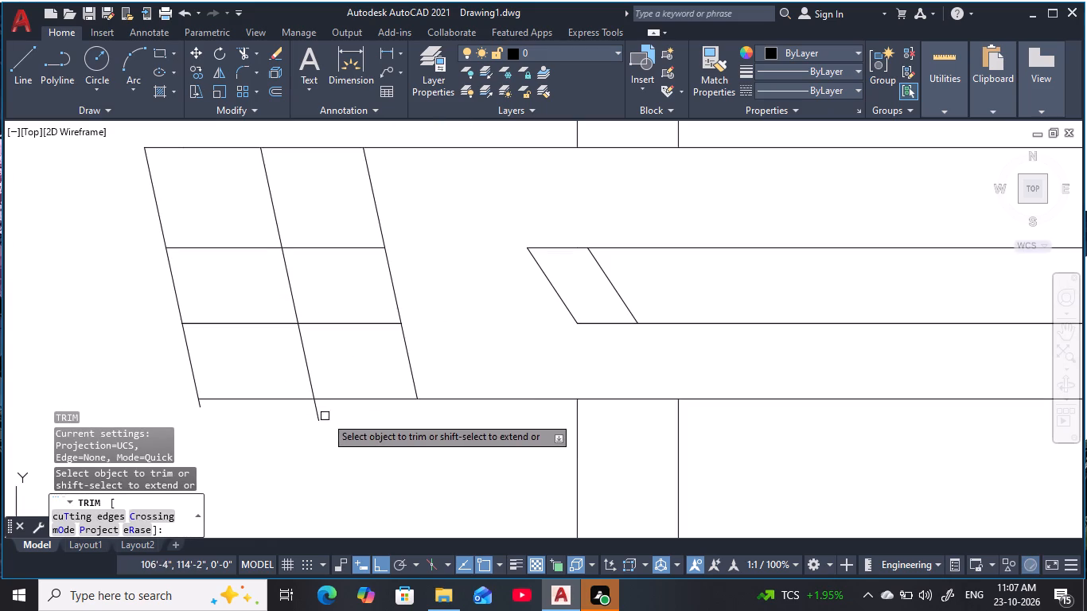
left_click(332, 416)
left_click(289, 403)
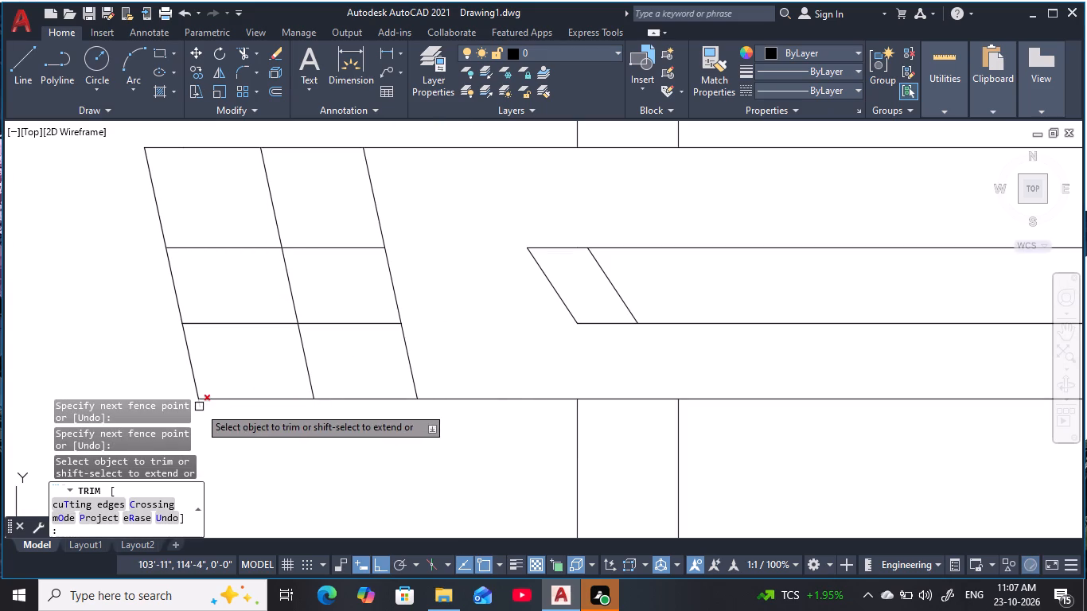
left_click(199, 407)
scroll(376, 446, "down", 3)
middle_click_drag(376, 446, 255, 411)
key("Escape")
Copy the second strip from the bottom onto the first grid line above, using its right inner divider's bottom corner as base point.
scroll(425, 435, "down", 1)
middle_click_drag(427, 435, 346, 377)
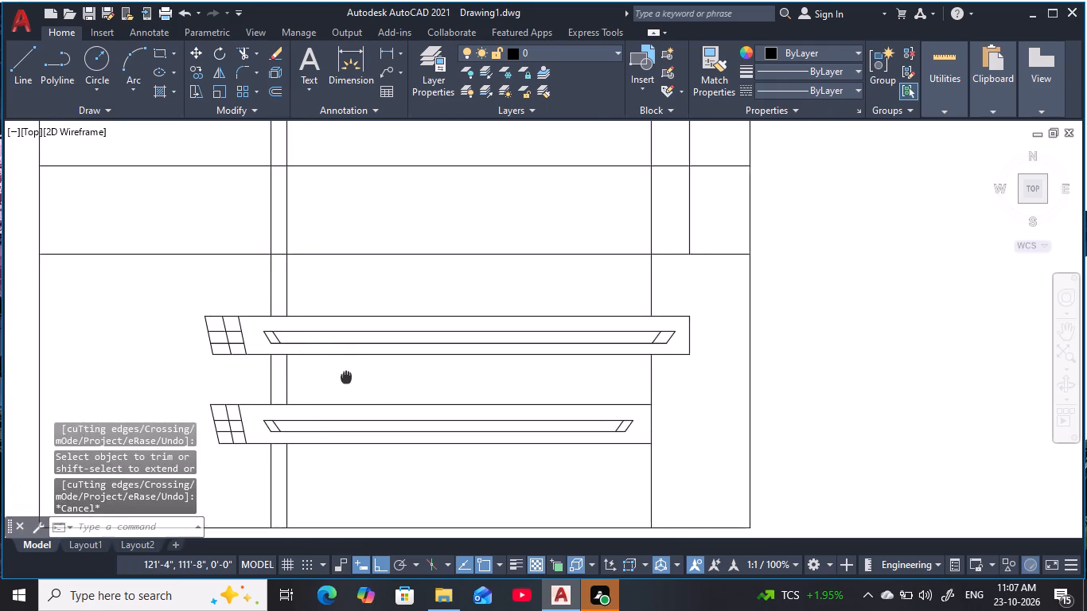
middle_click_drag(346, 377, 345, 377)
scroll(348, 375, "down", 1)
key("Escape")
middle_click_drag(374, 389, 340, 383)
key("Escape")
key("Escape")
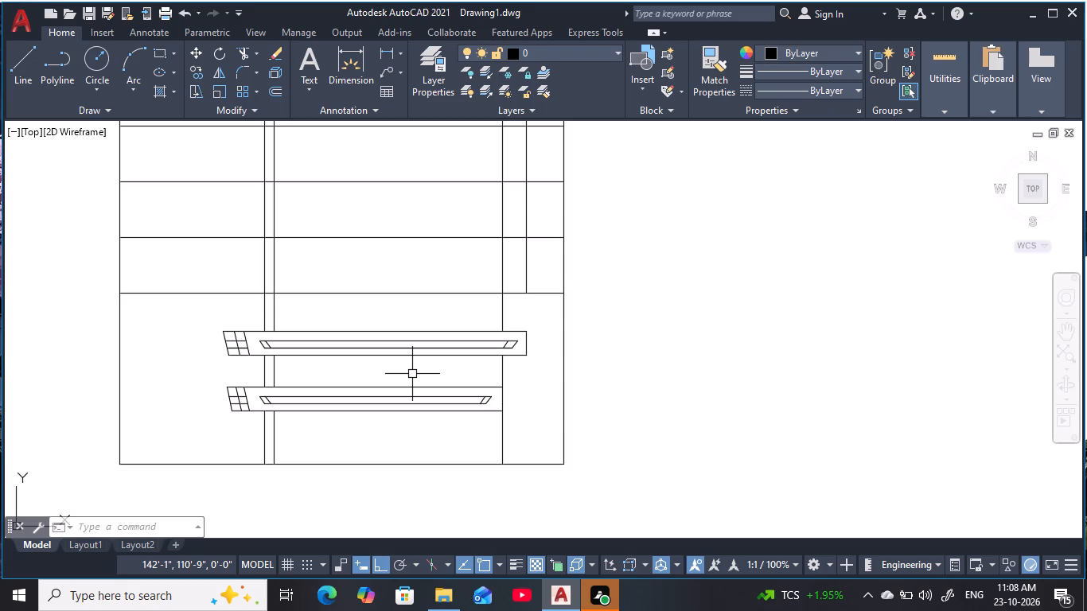
scroll(412, 378, "down", 1)
middle_click_drag(412, 378, 417, 395)
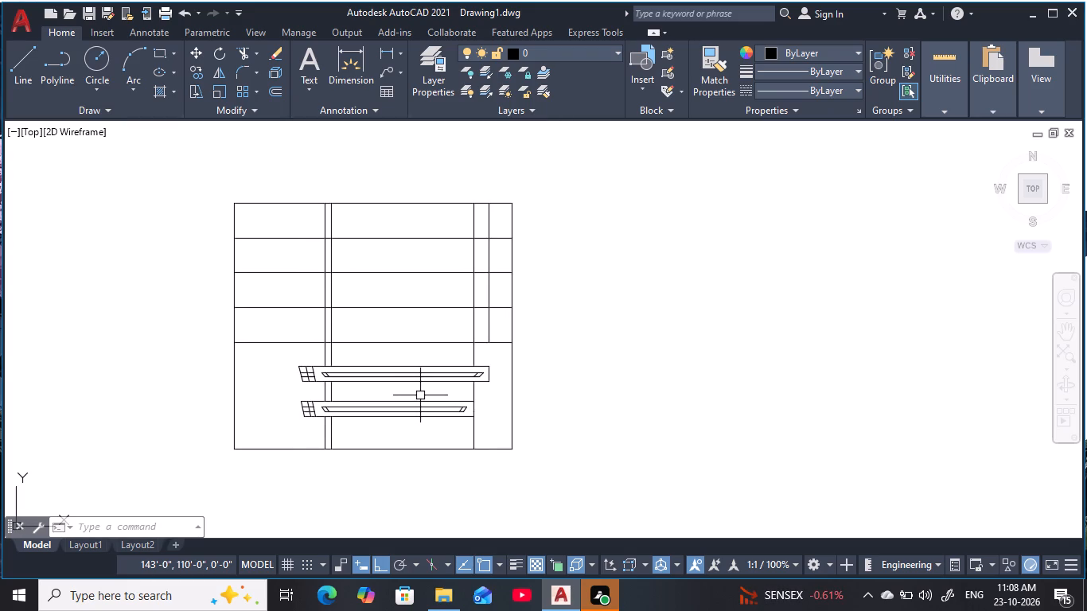
scroll(427, 396, "up", 1)
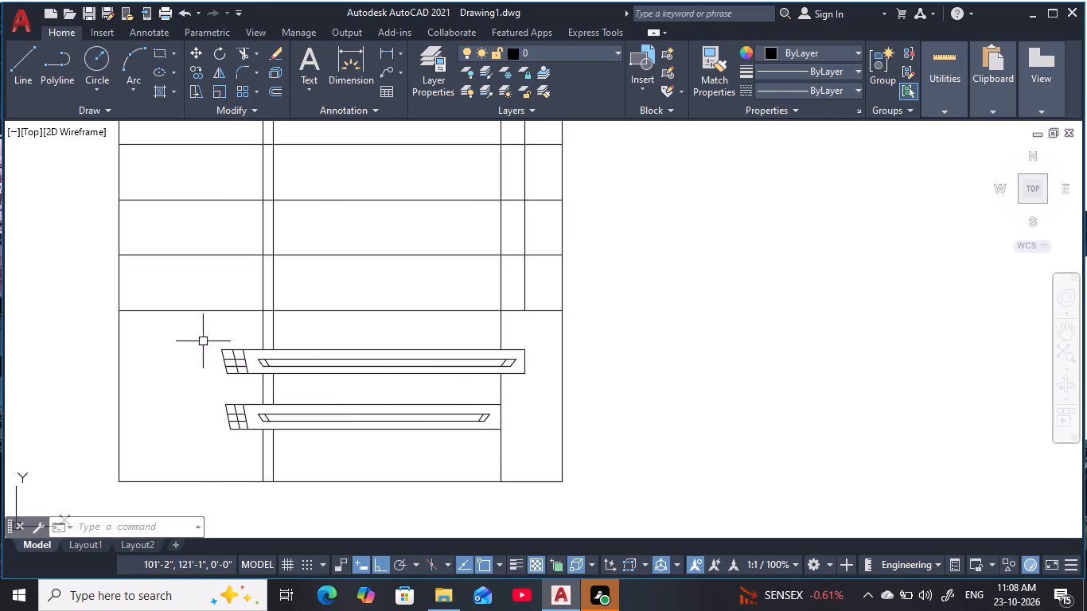
left_click(183, 335)
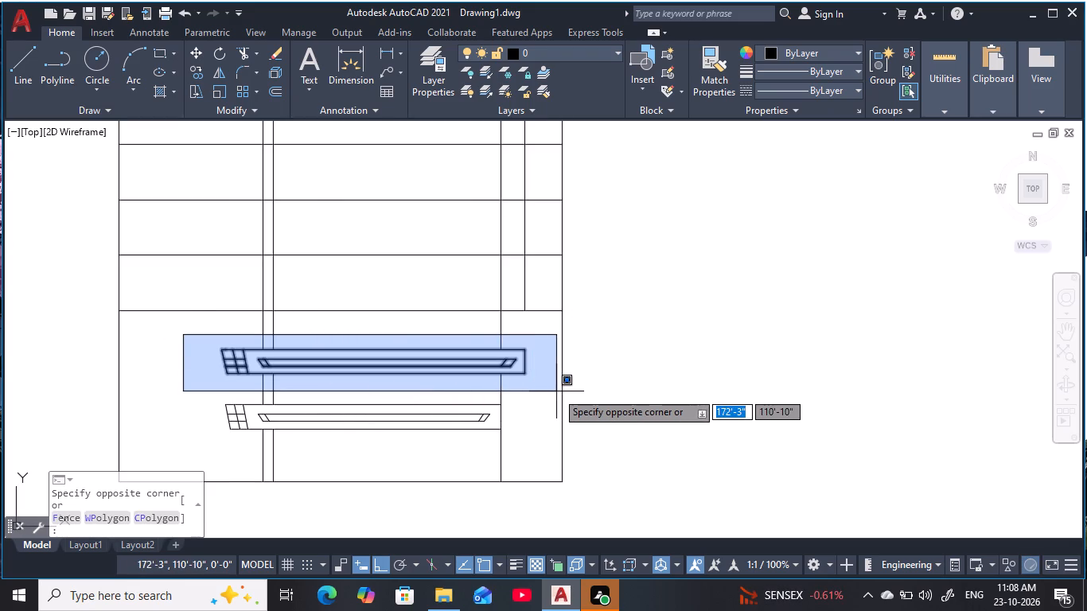
left_click(556, 391)
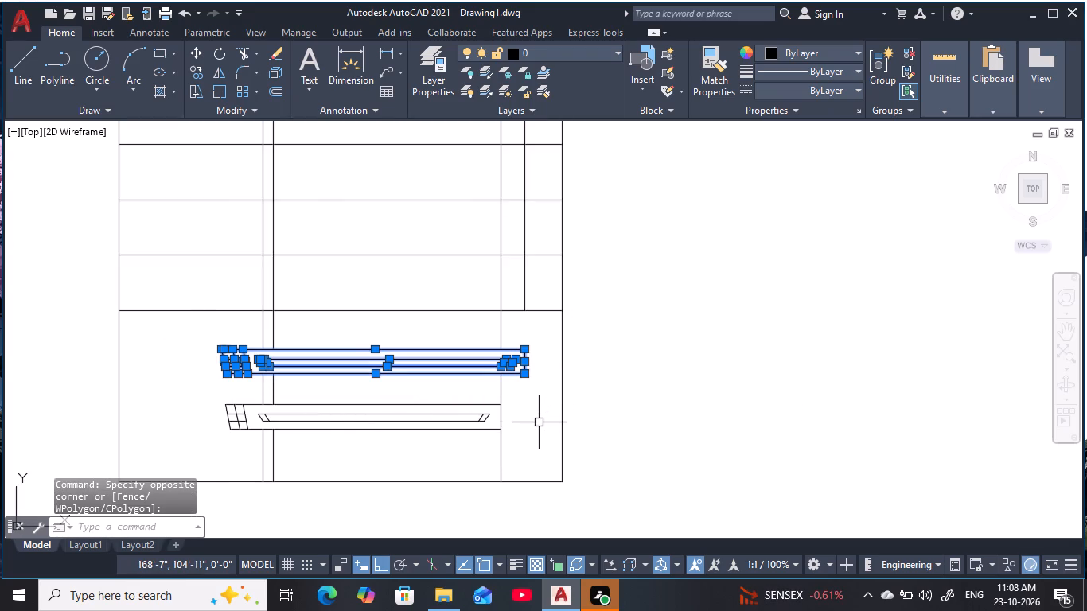
key("c")
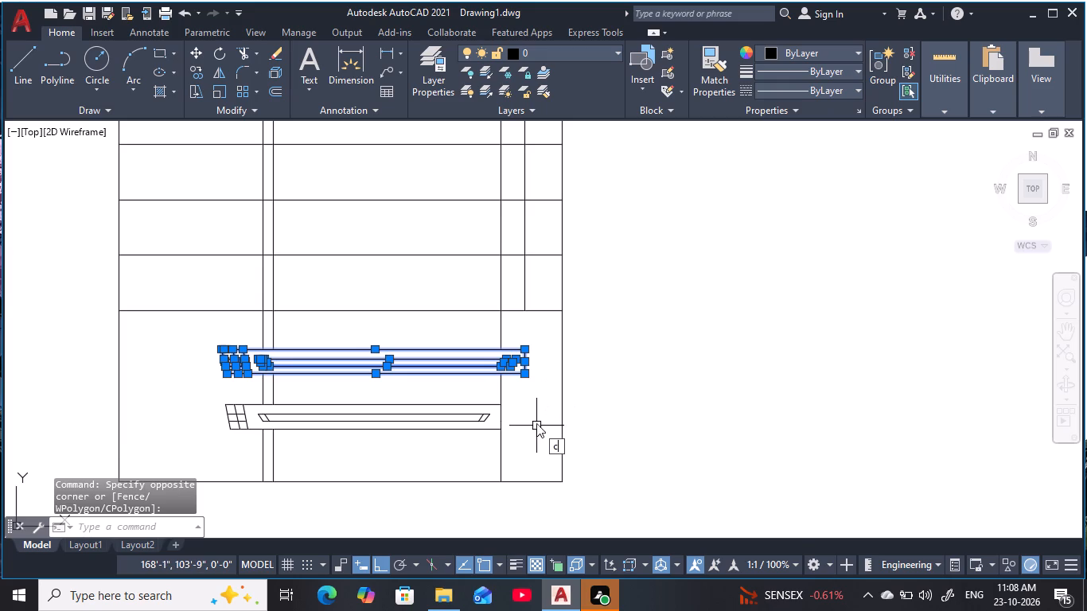
type("o")
key("space")
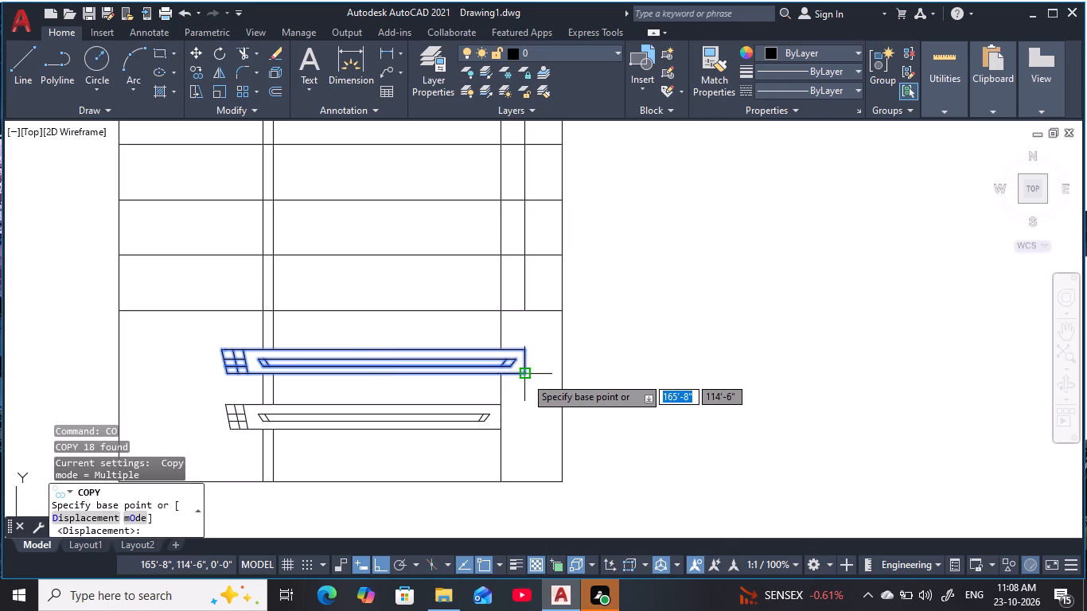
scroll(504, 369, "up", 1)
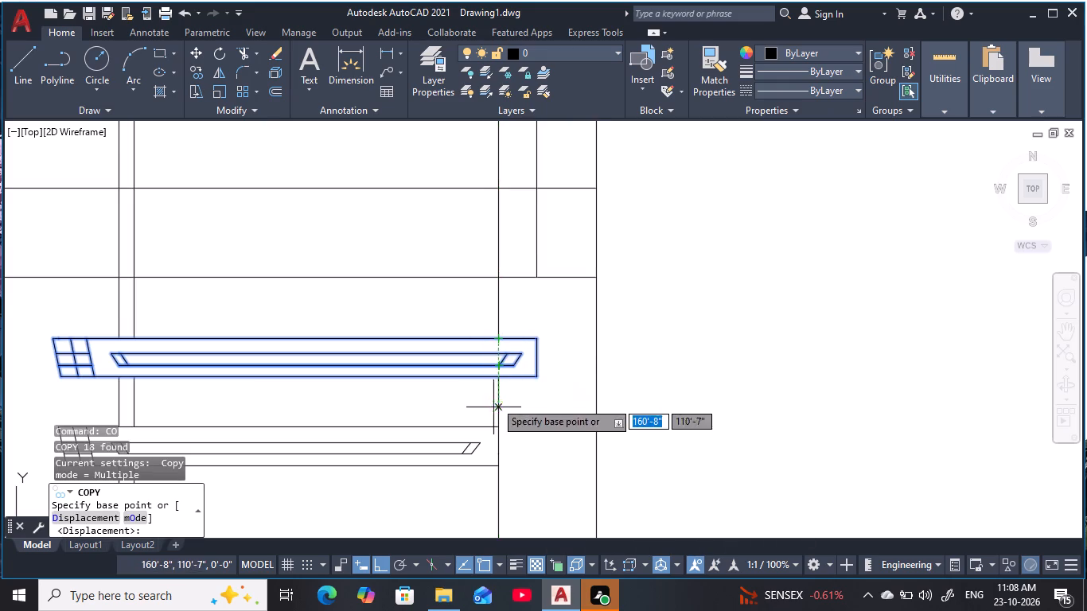
scroll(501, 368, "up", 4)
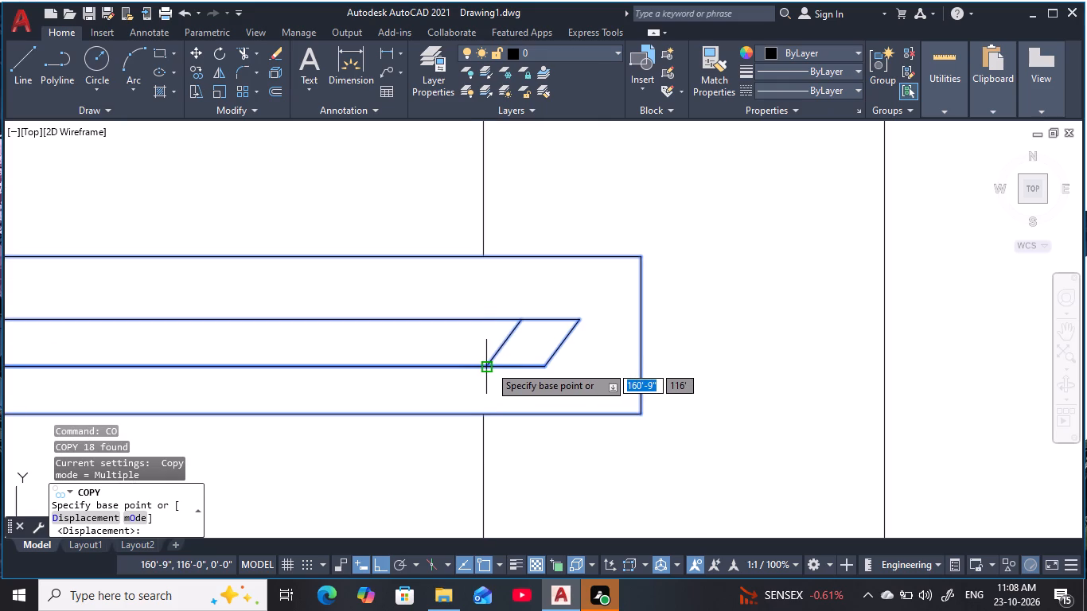
left_click(490, 364)
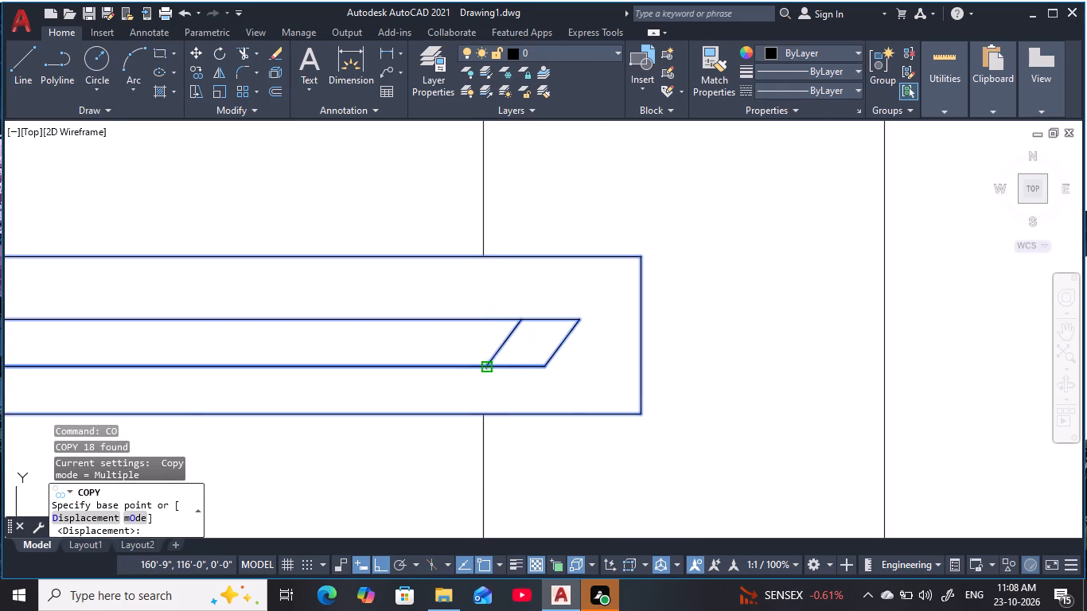
scroll(443, 236, "down", 3)
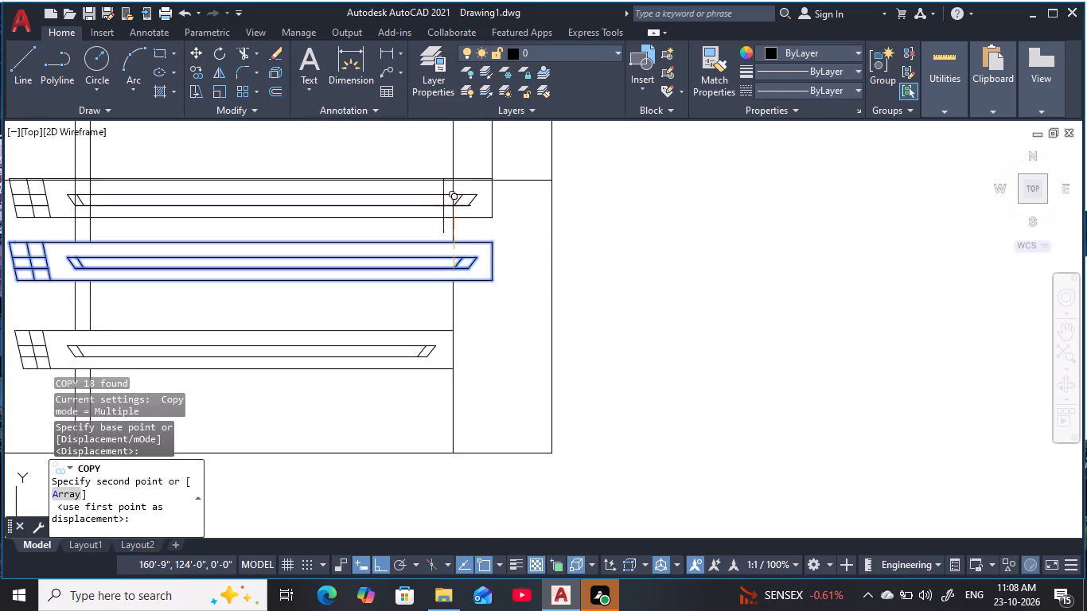
left_click(450, 181)
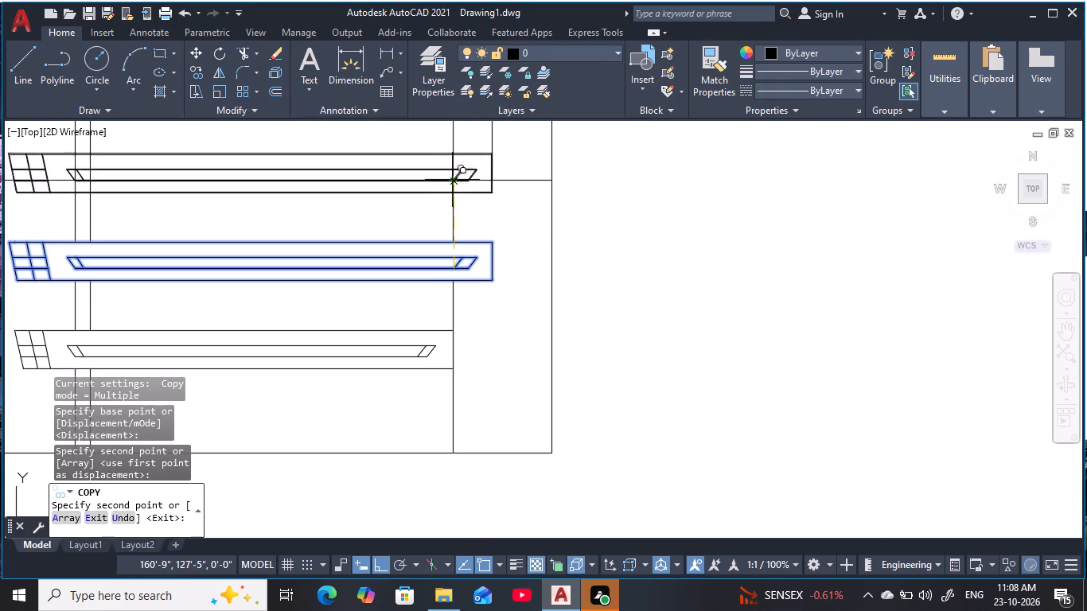
Place three more copies of the strip where the right vertical line meets the next three horizontal grid lines above.
middle_click_drag(456, 172, 452, 337)
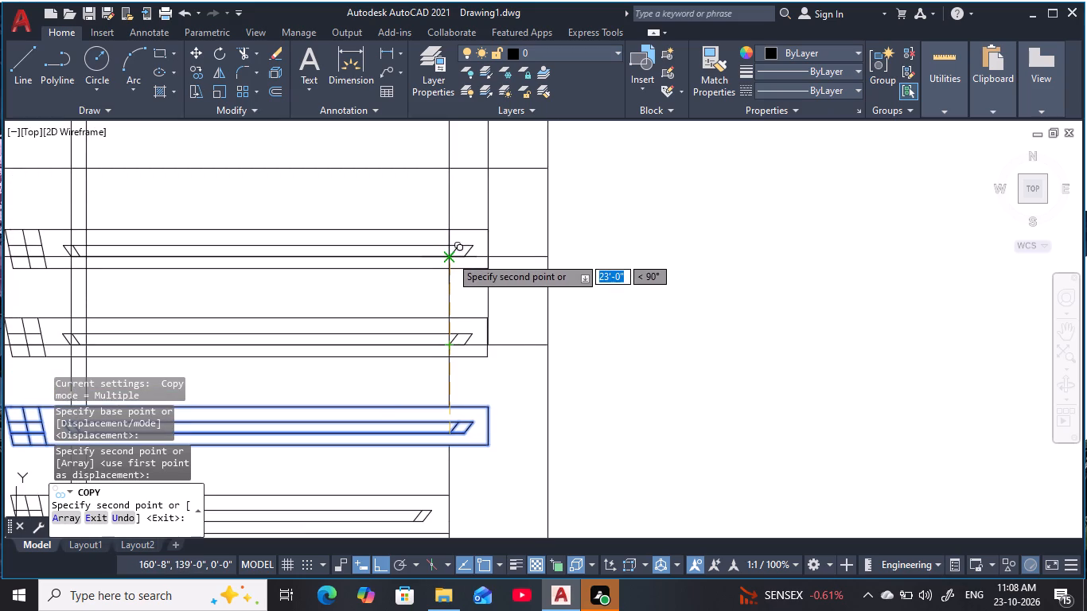
scroll(450, 256, "up", 4)
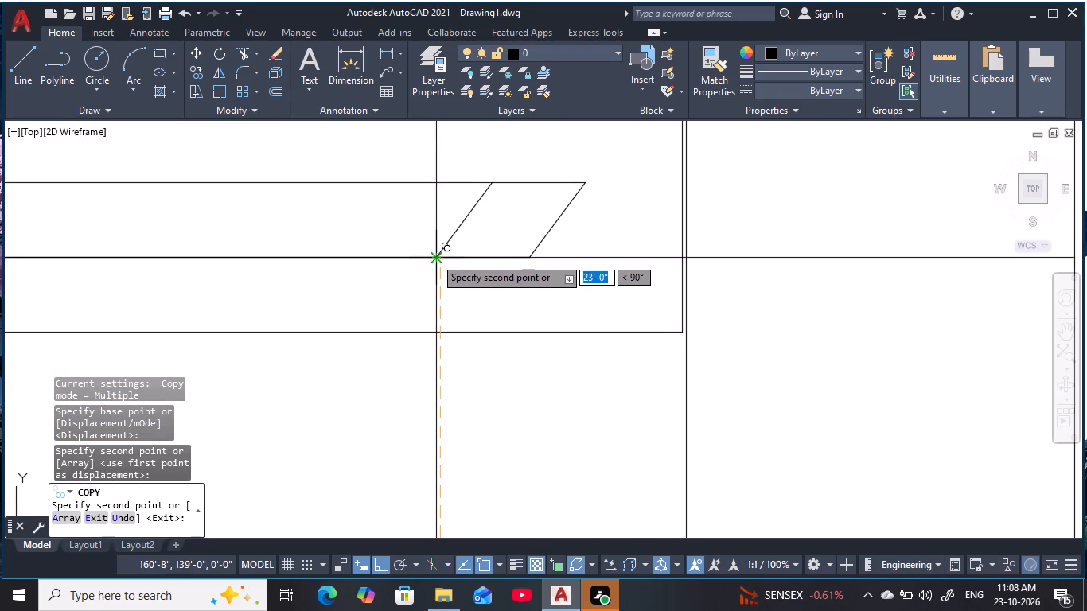
left_click(436, 259)
scroll(444, 254, "down", 3)
middle_click_drag(454, 243, 466, 364)
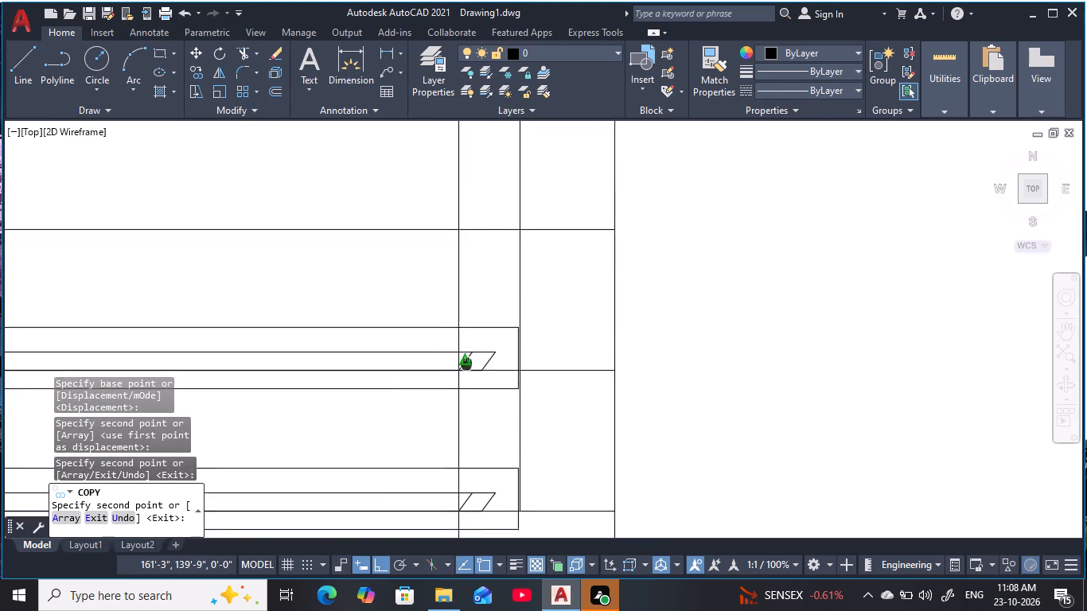
left_click(457, 236)
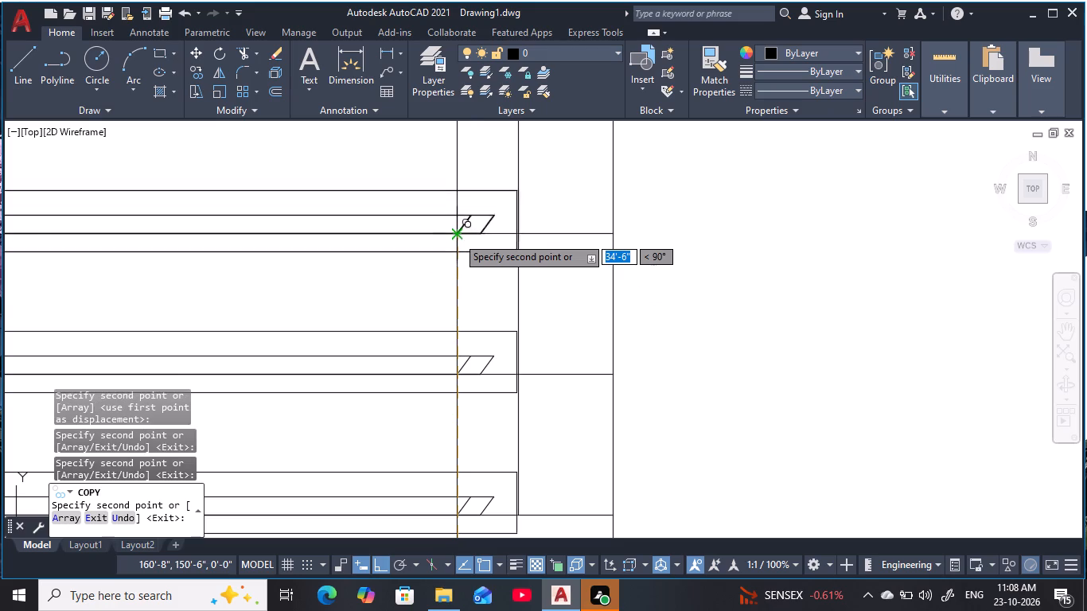
scroll(457, 236, "down", 4)
scroll(458, 236, "up", 2)
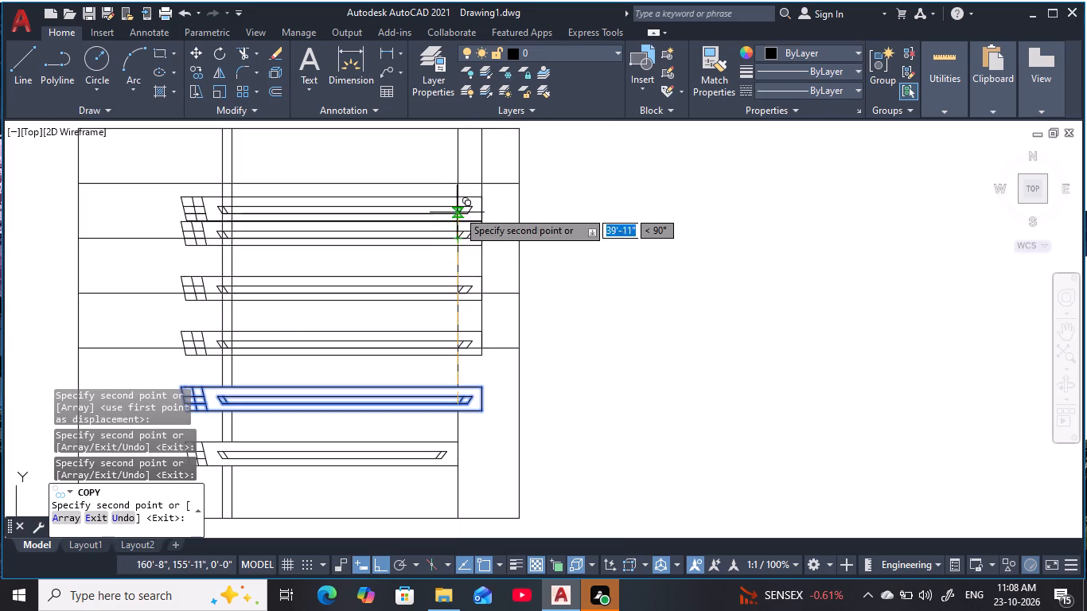
left_click(462, 186)
key("Escape")
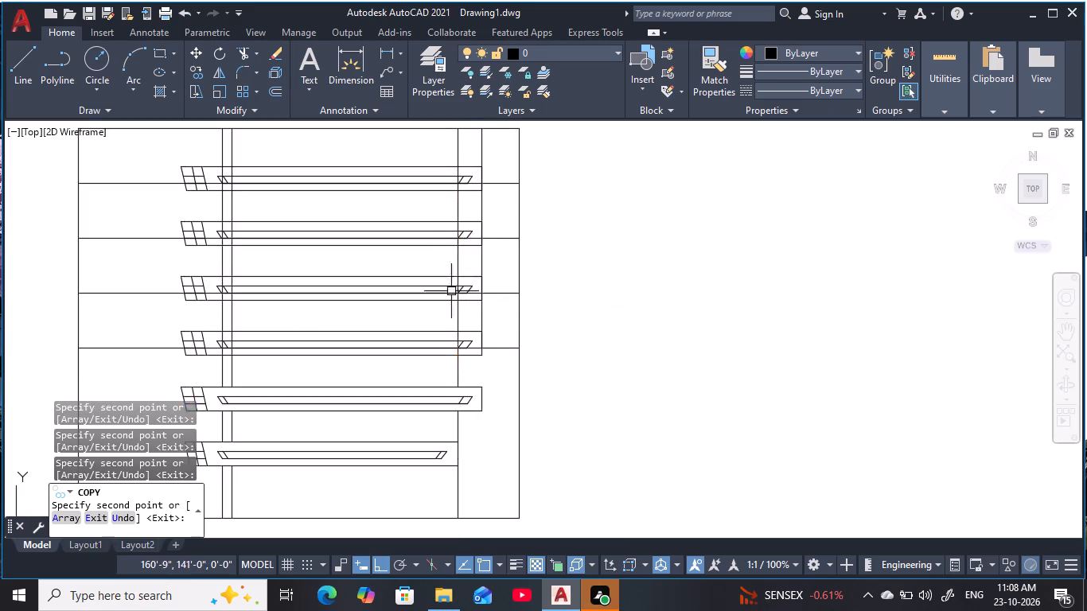
key("Escape")
Trim the vertical line flush with the copied strips' right ends, removing its segments between the strips and above the top one.
middle_click_drag(501, 322, 568, 292)
key("Escape")
key("Escape")
middle_click_drag(548, 286, 570, 334)
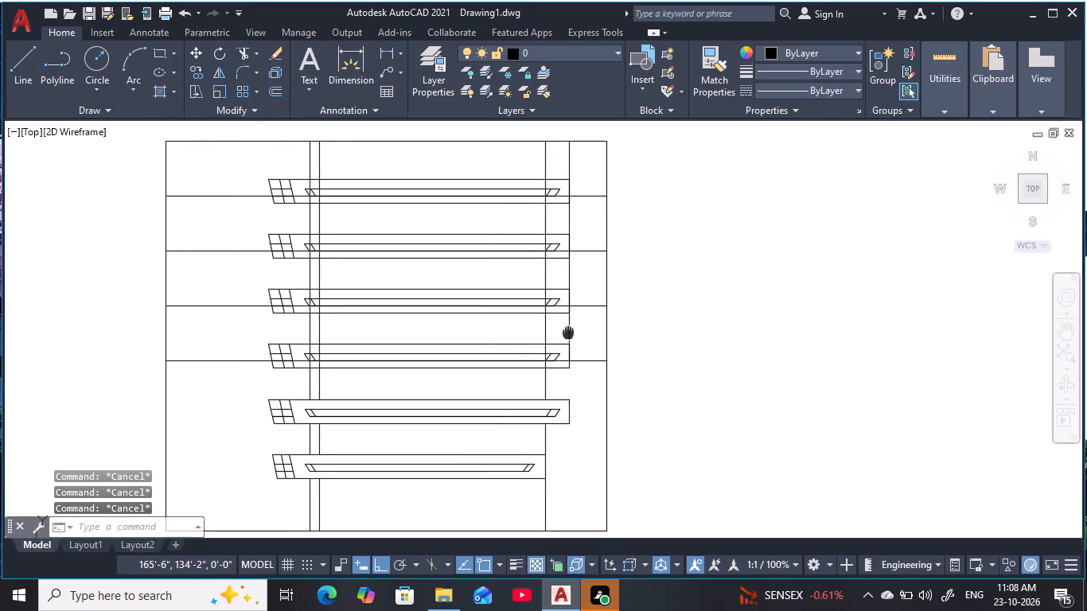
middle_click_drag(570, 334, 570, 335)
key("Escape")
key("Escape")
key("r")
key("Escape")
key("Escape")
type("tr")
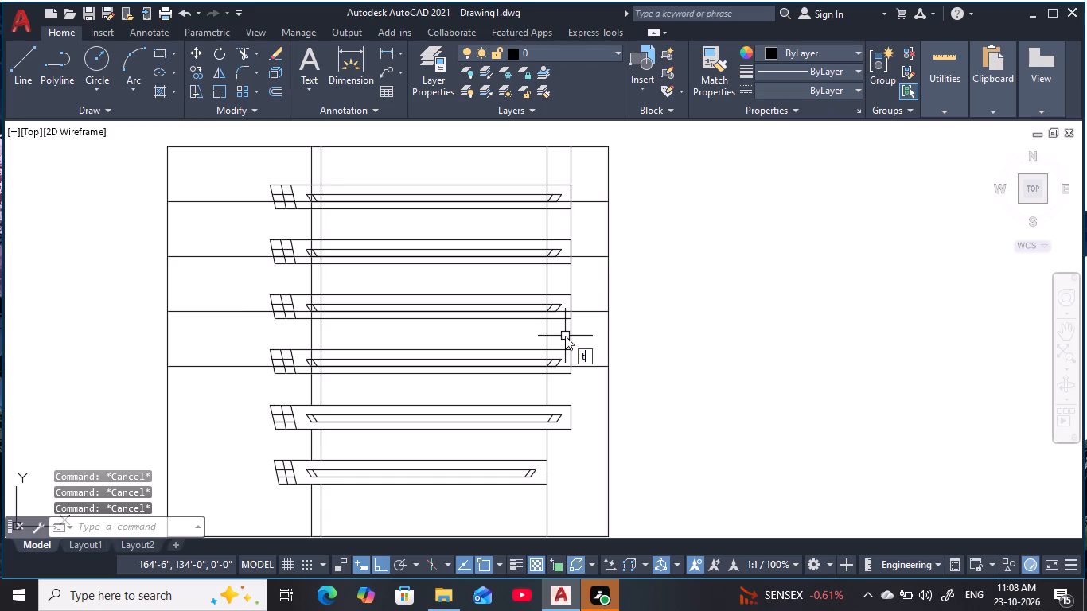
key("space")
scroll(565, 336, "up", 2)
left_click(603, 341)
left_click(540, 337)
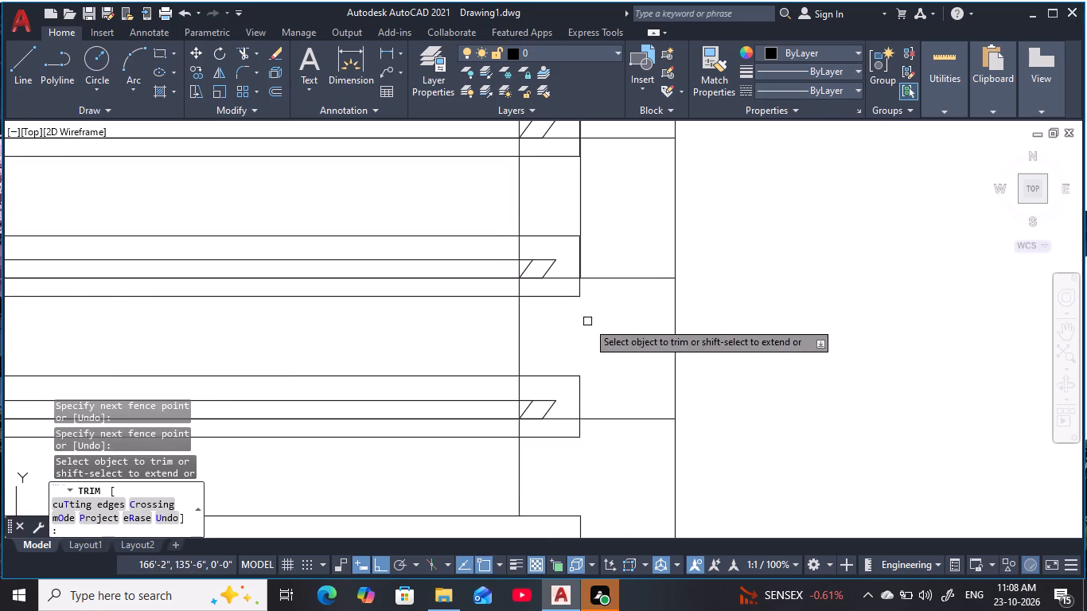
middle_click_drag(592, 322, 634, 394)
left_click(633, 250)
left_click(598, 261)
middle_click_drag(614, 270, 614, 280)
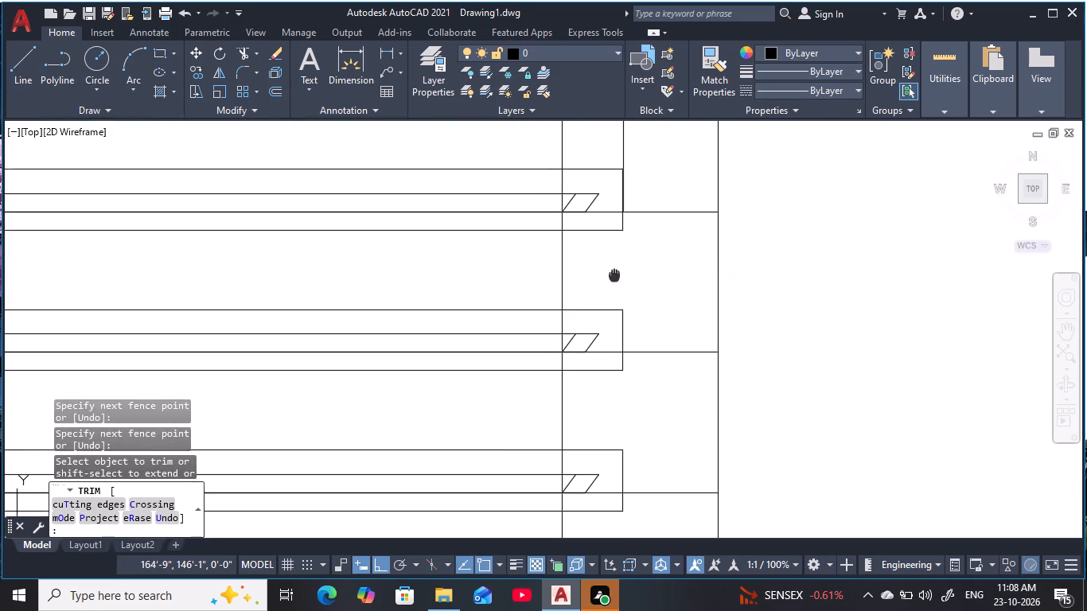
middle_click_drag(614, 280, 610, 362)
left_click(651, 230)
left_click(590, 239)
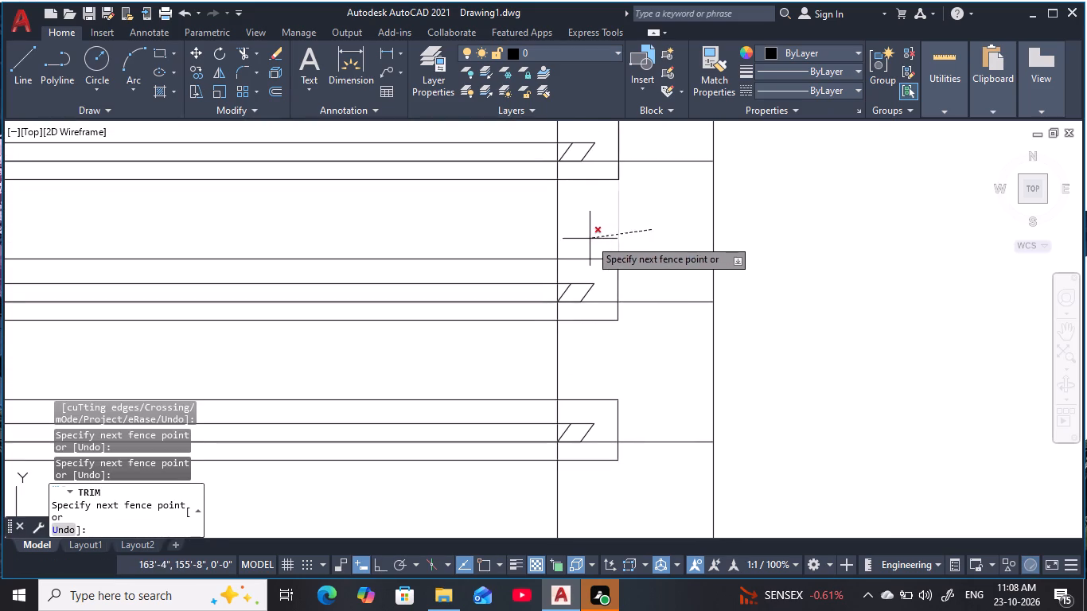
middle_click_drag(633, 221, 684, 366)
left_click(668, 218)
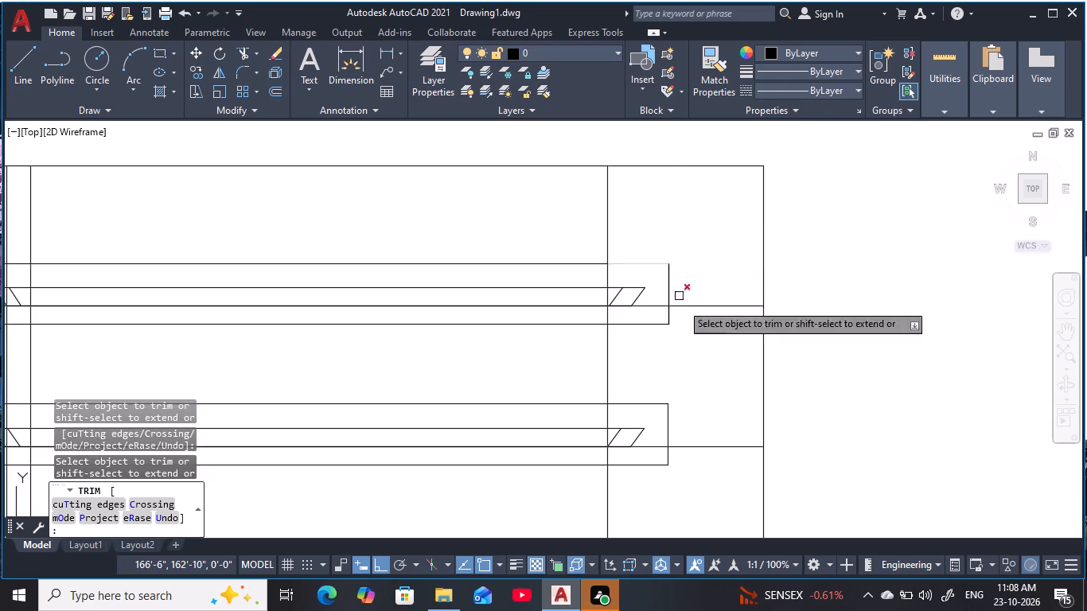
Trim the pair of vertical grid lines where they cross the lowest copied strip's left part, including its inner bar.
scroll(669, 371, "down", 1)
middle_click_drag(672, 372, 793, 216)
scroll(641, 342, "down", 1)
middle_click_drag(641, 342, 528, 274)
scroll(580, 310, "down", 1)
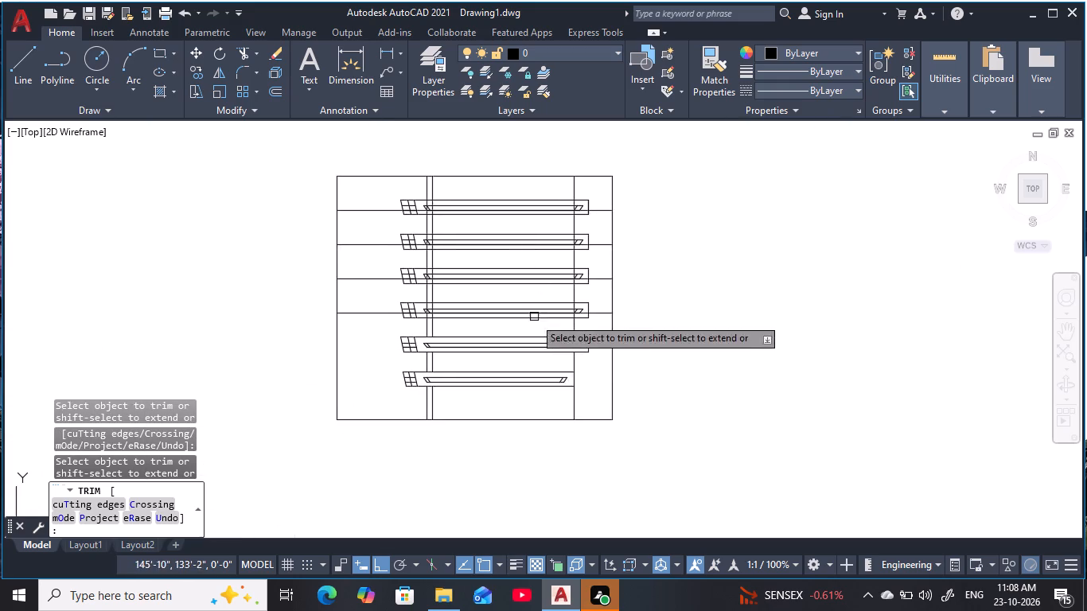
scroll(582, 393, "up", 1)
middle_click_drag(584, 375, 599, 435)
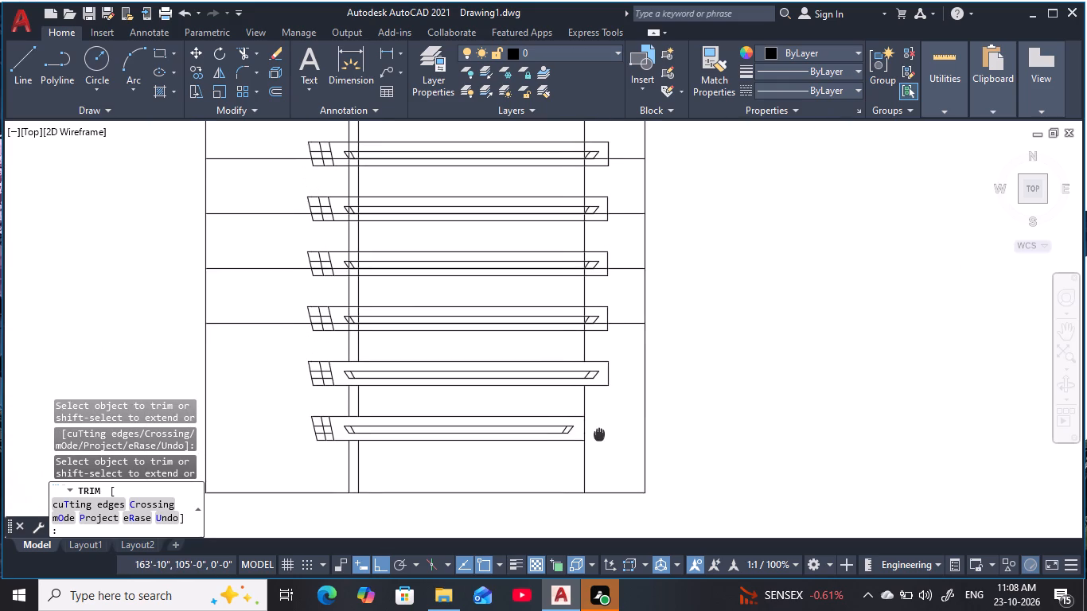
middle_click_drag(599, 435, 602, 437)
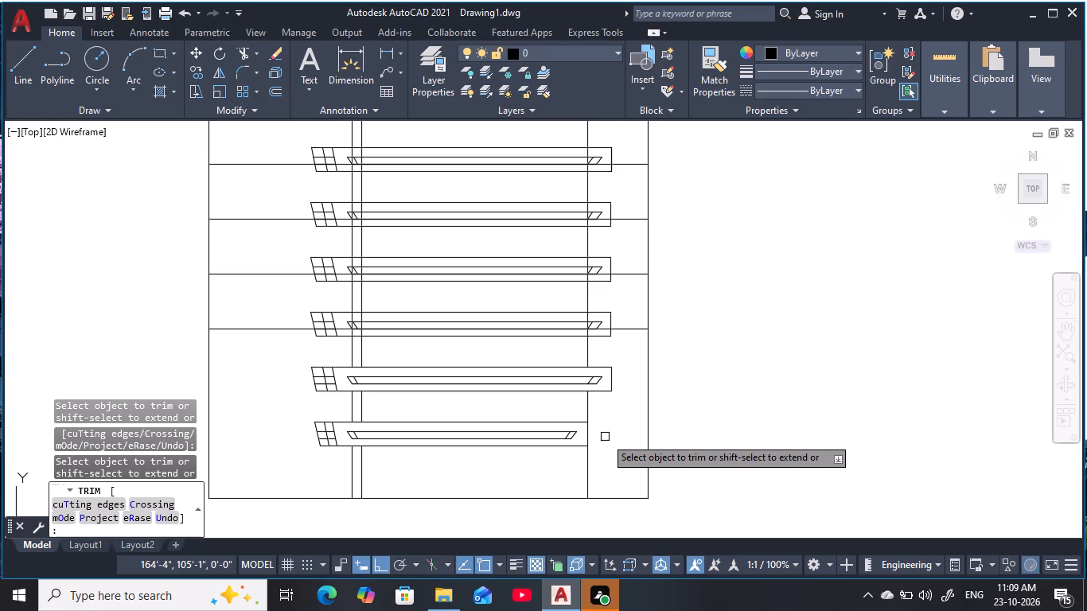
middle_click_drag(384, 290, 409, 287)
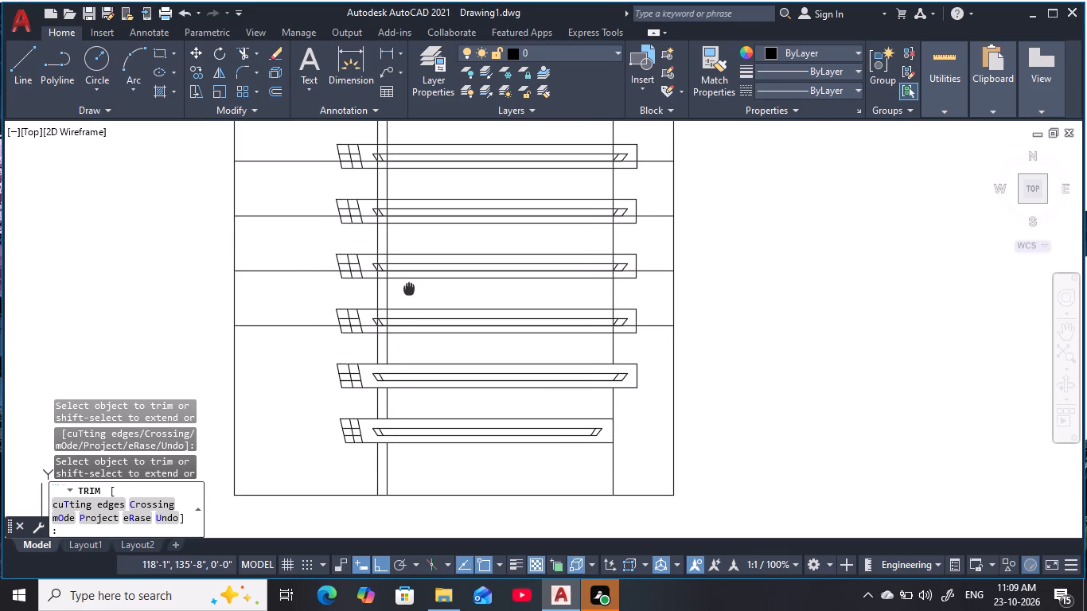
middle_click_drag(409, 287, 409, 296)
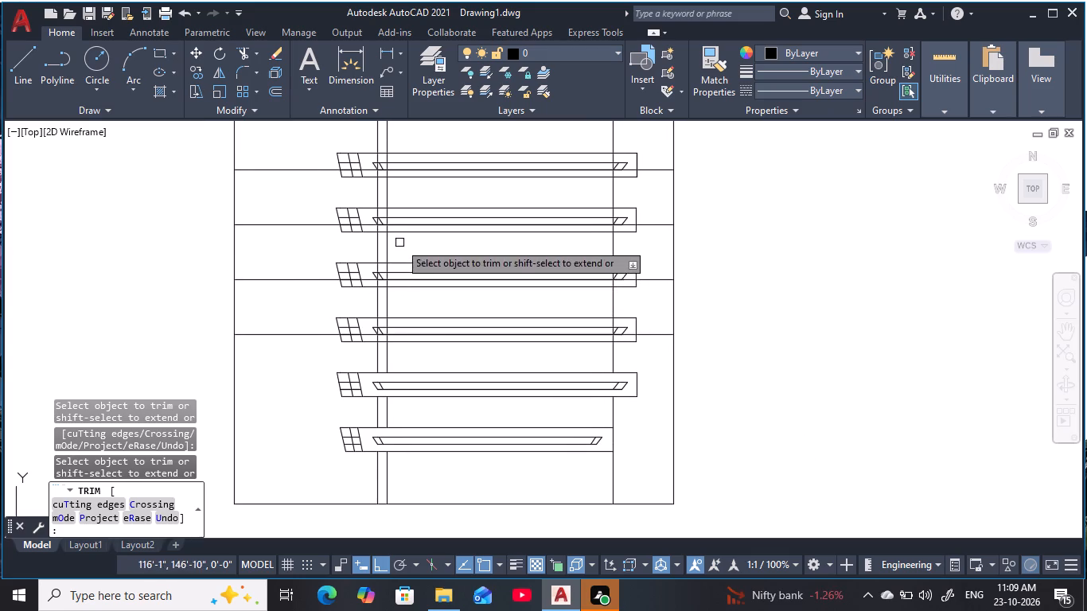
scroll(387, 393, "up", 1)
scroll(413, 327, "up", 1)
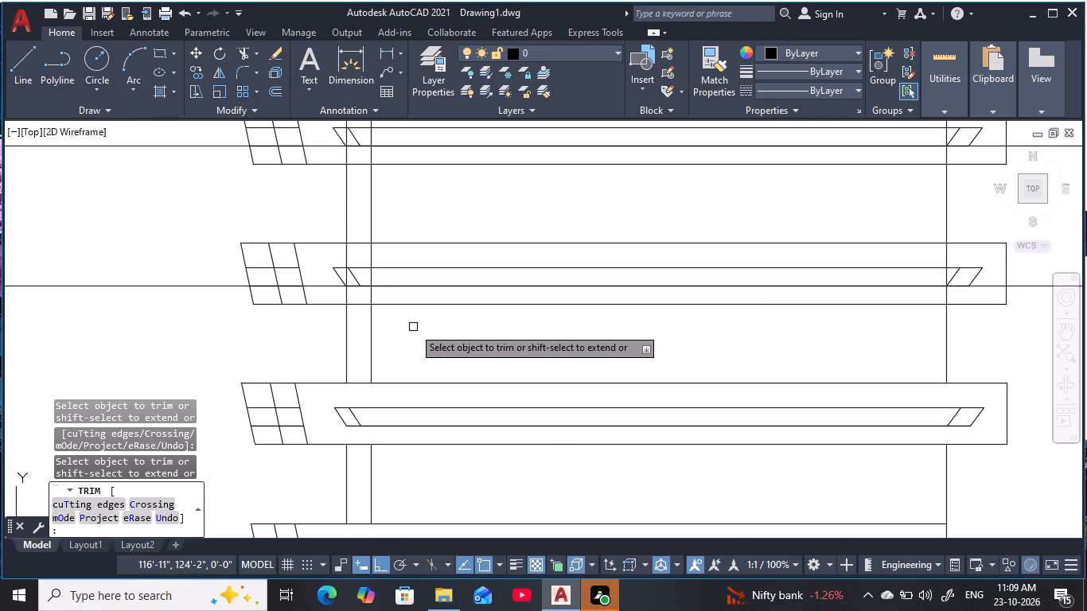
middle_click_drag(413, 327, 392, 338)
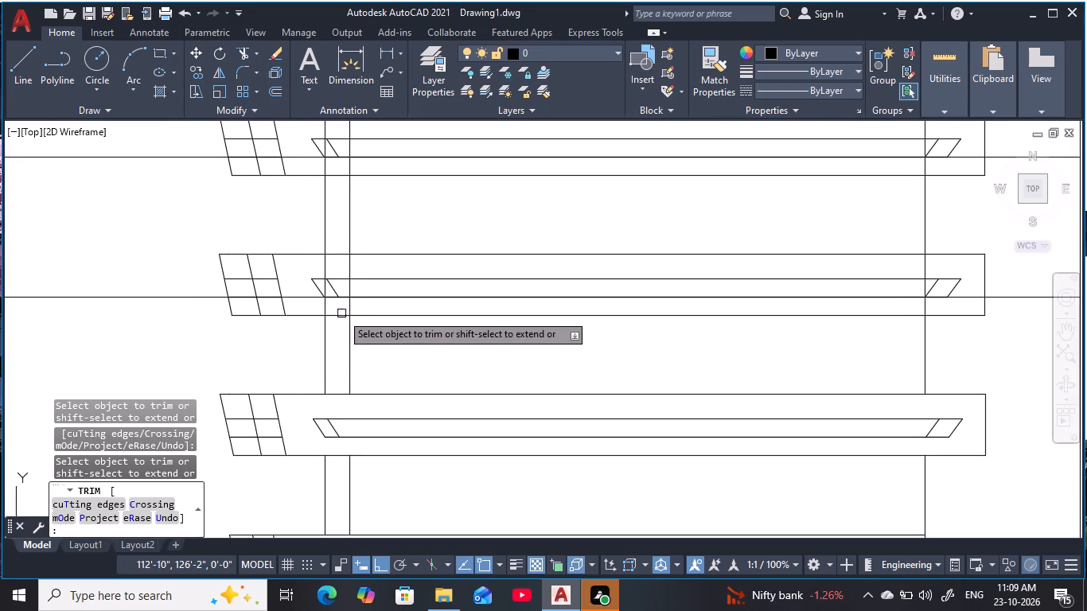
scroll(341, 311, "up", 3)
left_click_drag(407, 298, 247, 302)
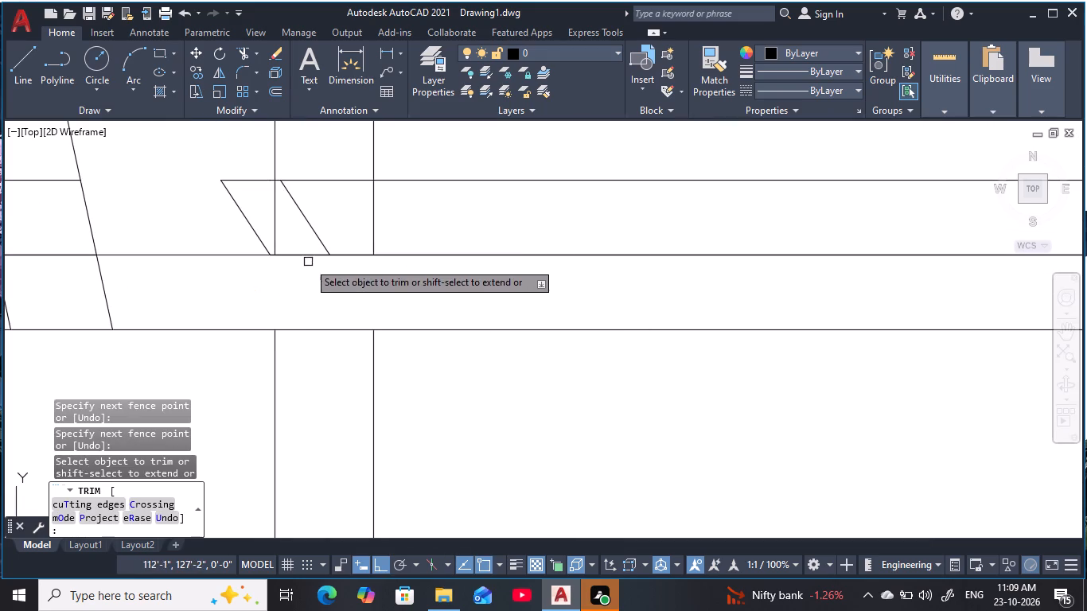
left_click_drag(290, 230, 266, 210)
left_click_drag(385, 209, 364, 210)
scroll(355, 189, "down", 2)
middle_click_drag(369, 226, 385, 302)
left_click_drag(388, 239, 381, 239)
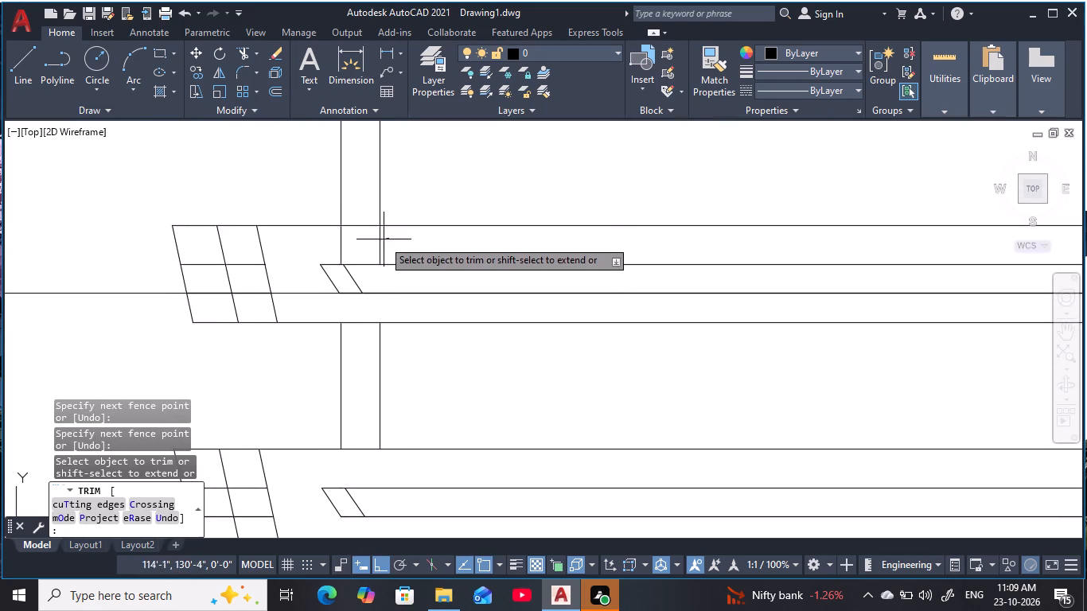
left_click_drag(381, 239, 294, 243)
Trim the horizontal grid line between the lowest copied strip's end cell and inner bar, and outside the cell's slanted edge.
left_click_drag(305, 273, 310, 305)
left_click_drag(156, 282, 173, 338)
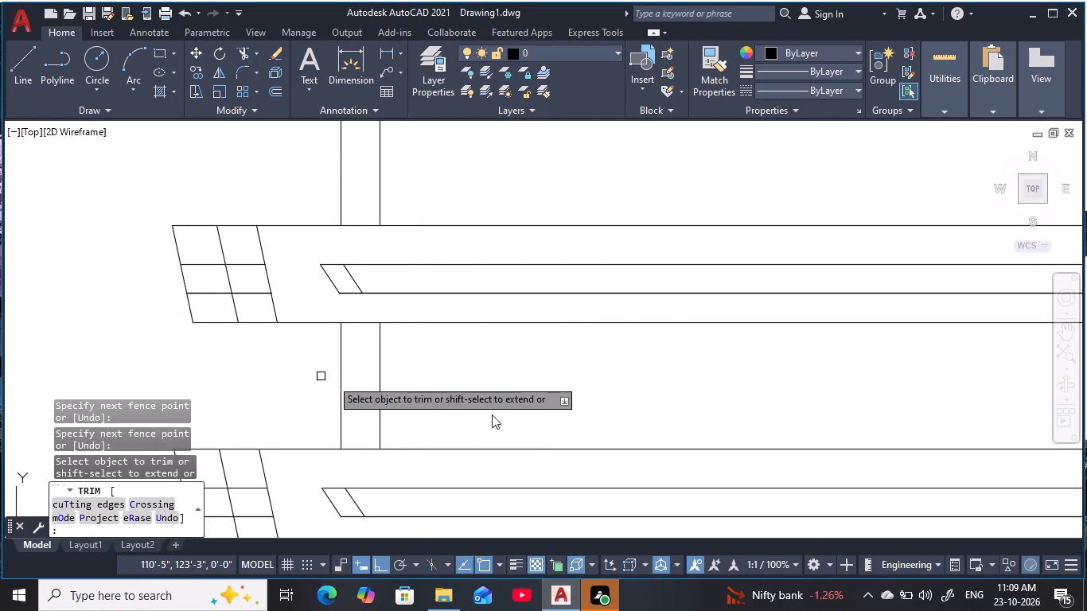
Trim the horizontal grid line at the third-lowest strip's right end, from the inner bar's slanted end out to the border.
scroll(534, 421, "down", 2)
middle_click_drag(547, 411, 305, 367)
scroll(612, 321, "up", 3)
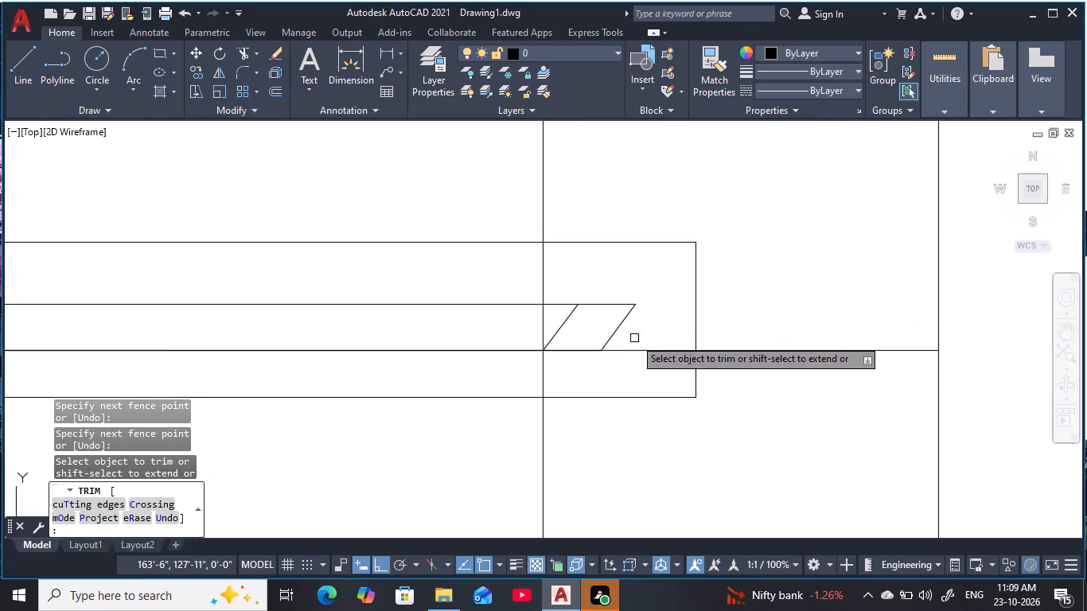
left_click_drag(642, 333, 641, 370)
left_click_drag(738, 328, 758, 407)
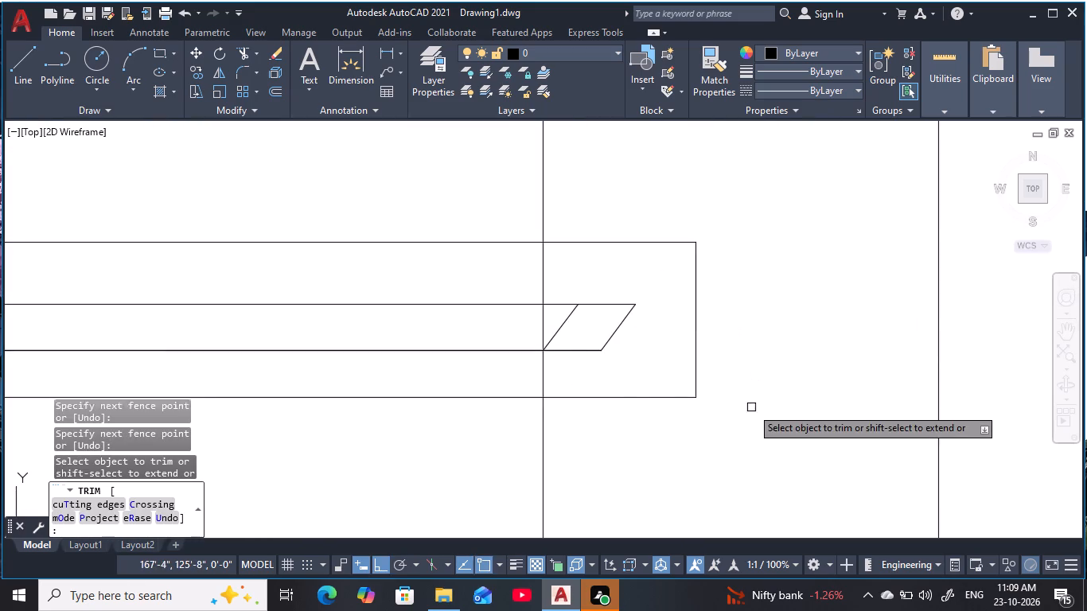
Trim the right vertical grid line where it crosses the third-lowest strip, including through its inner bar.
scroll(753, 407, "down", 1)
middle_click_drag(755, 407, 778, 399)
scroll(675, 374, "up", 2)
left_click_drag(621, 374, 553, 387)
left_click_drag(614, 314, 558, 329)
scroll(564, 331, "down", 2)
middle_click_drag(564, 333, 633, 378)
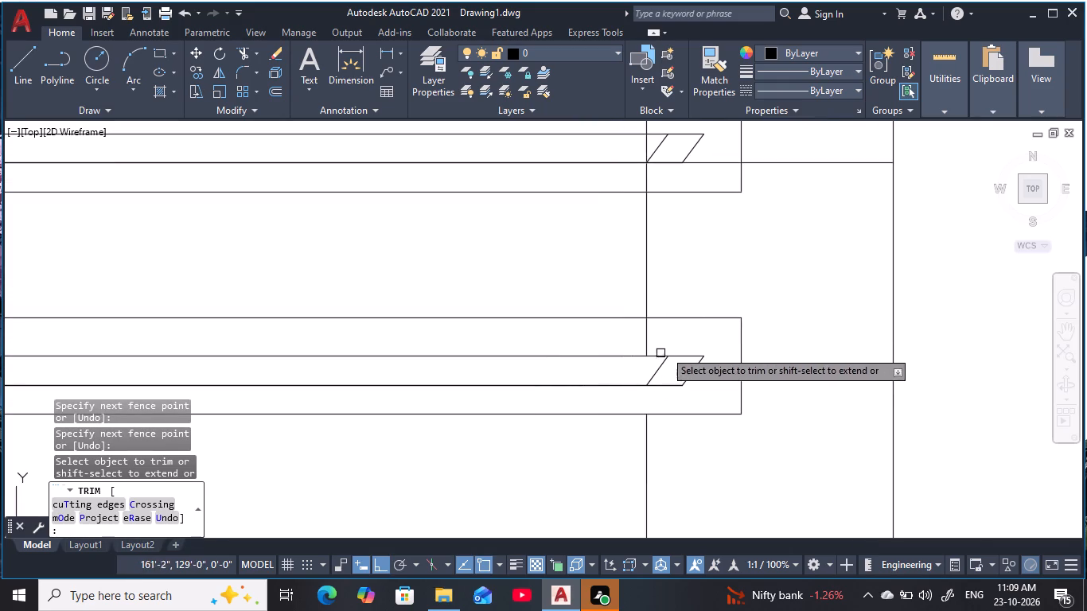
left_click_drag(672, 339, 582, 340)
Trim the right vertical grid line where it crosses the fourth strip from the bottom, including its inner bar.
scroll(651, 330, "down", 3)
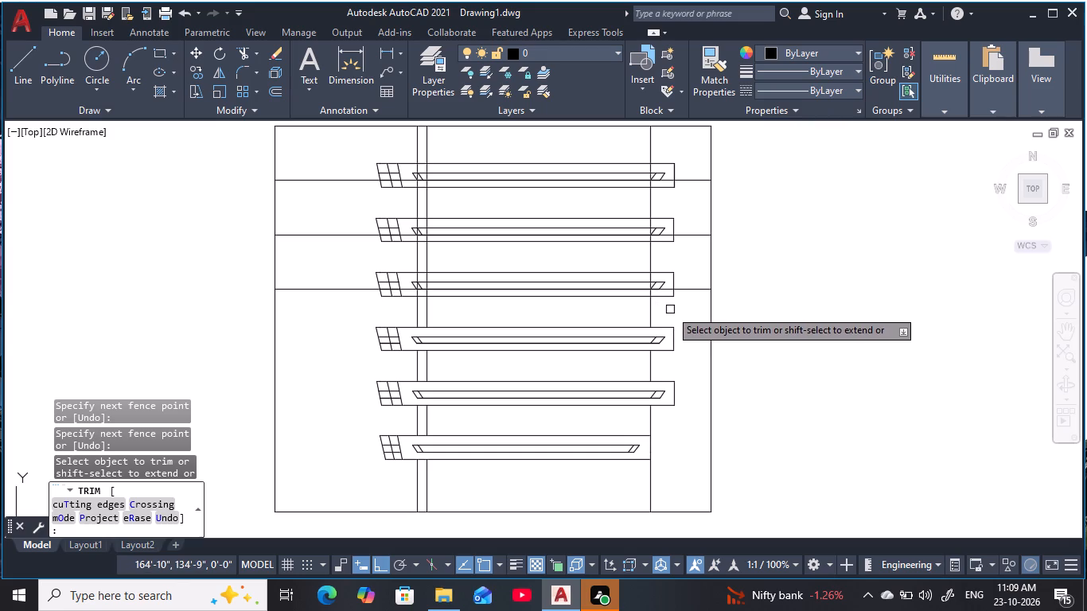
middle_click_drag(665, 309, 675, 352)
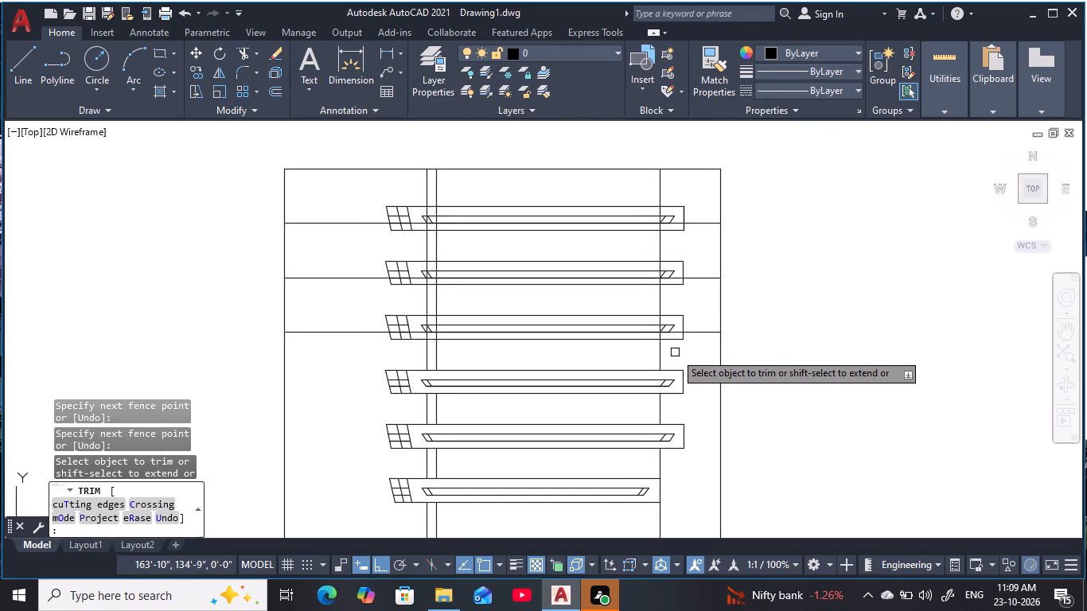
scroll(675, 352, "up", 3)
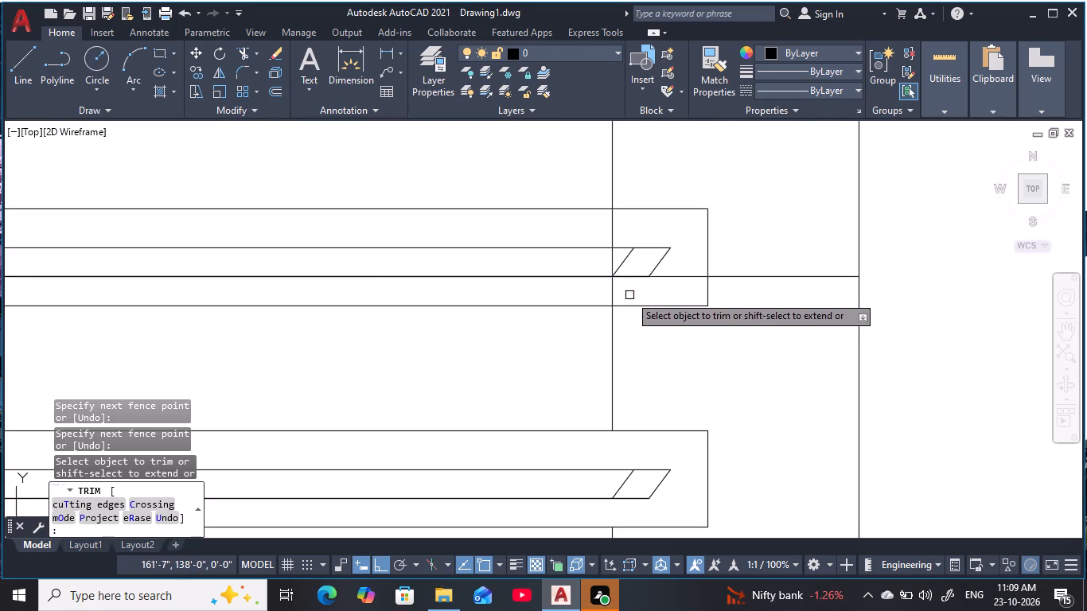
left_click_drag(629, 291, 582, 297)
left_click_drag(616, 259, 609, 265)
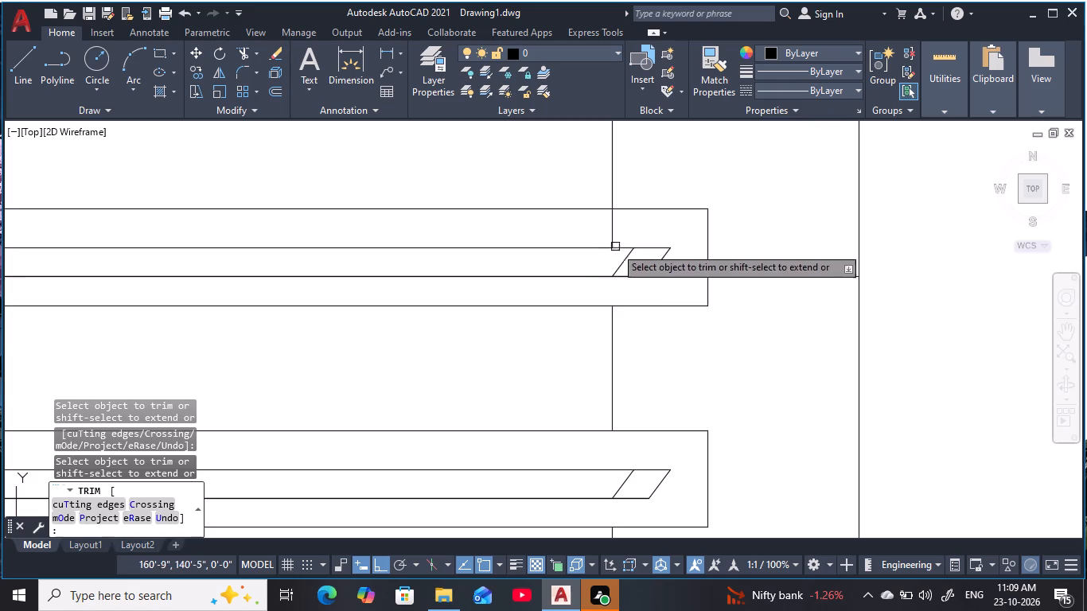
left_click_drag(630, 235, 570, 241)
Trim the pair of vertical grid lines across the fourth strip's left part and the horizontal line between its end cell and inner bar.
scroll(543, 236, "down", 1)
middle_click_drag(541, 236, 734, 235)
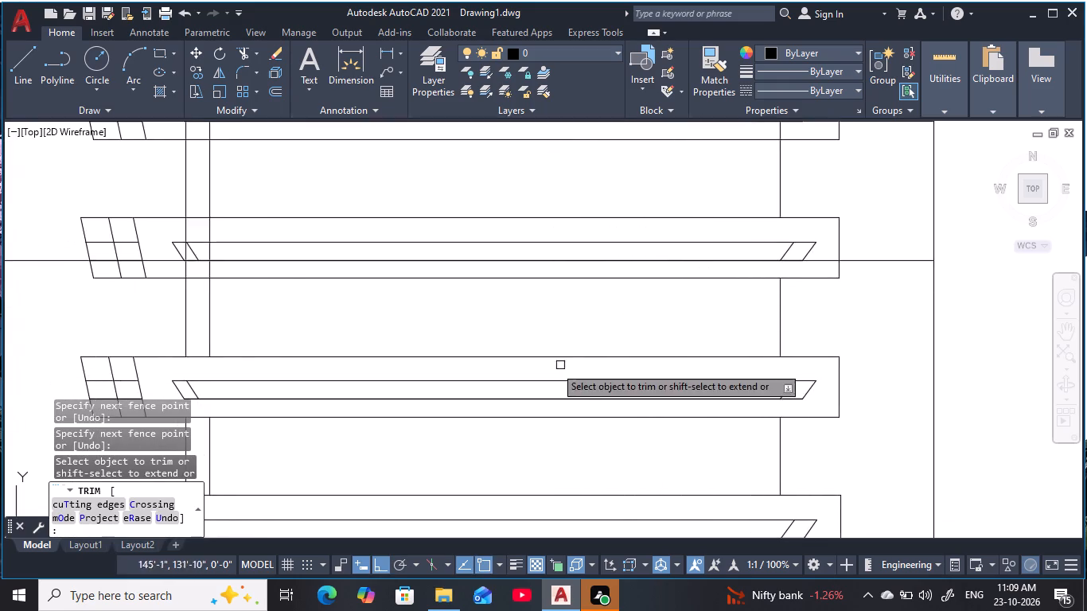
scroll(521, 364, "down", 1)
middle_click_drag(520, 362, 611, 383)
scroll(409, 319, "up", 3)
left_click_drag(455, 344, 295, 306)
left_click_drag(448, 306, 448, 305)
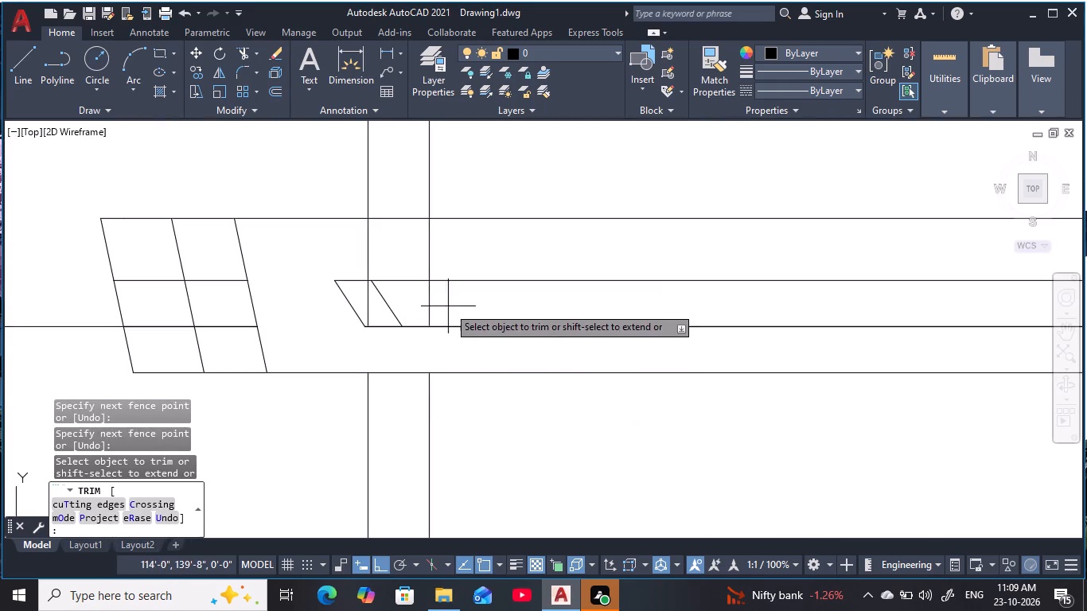
left_click_drag(448, 305, 422, 305)
left_click_drag(462, 251, 347, 250)
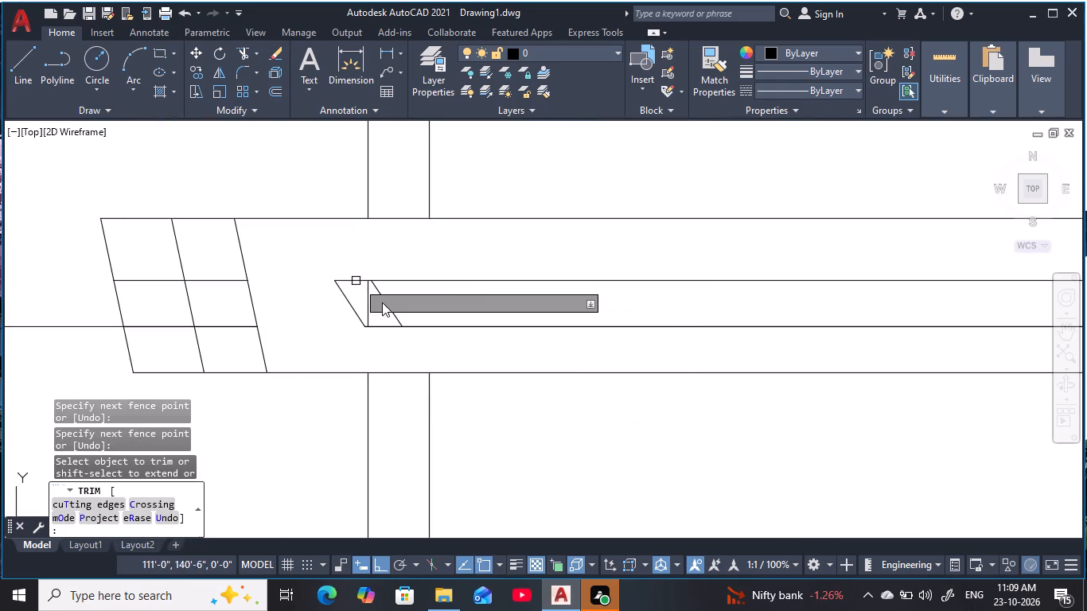
scroll(377, 310, "up", 3)
left_click_drag(375, 312, 311, 276)
Trim the horizontal grid lines between the left border and the slanted ends of the fourth and fifth strips from the bottom.
scroll(319, 275, "down", 5)
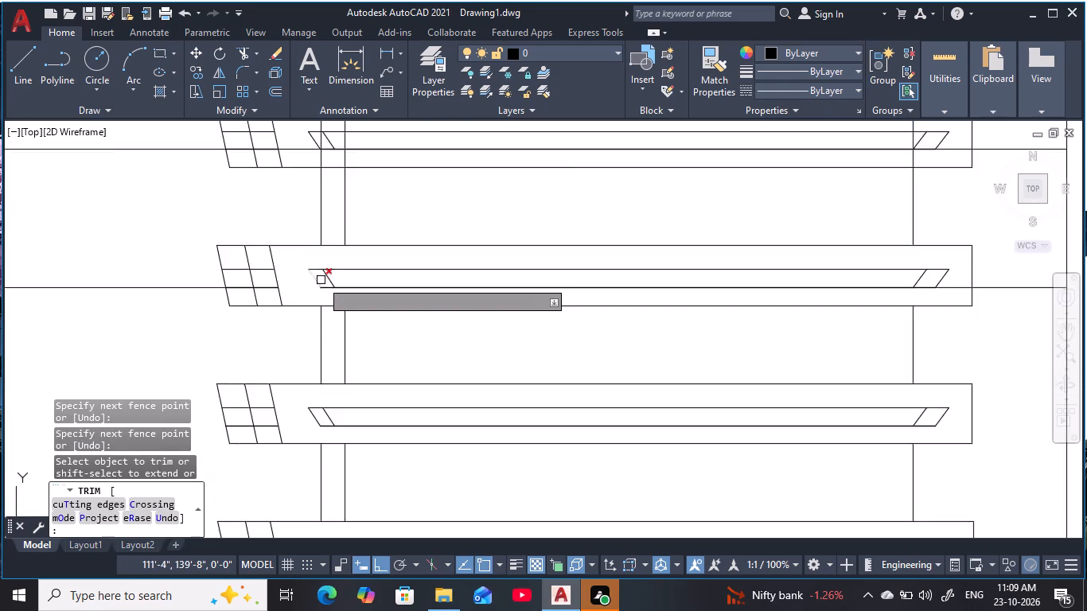
scroll(321, 278, "down", 1)
middle_click_drag(318, 258, 347, 275)
left_click_drag(243, 323, 236, 254)
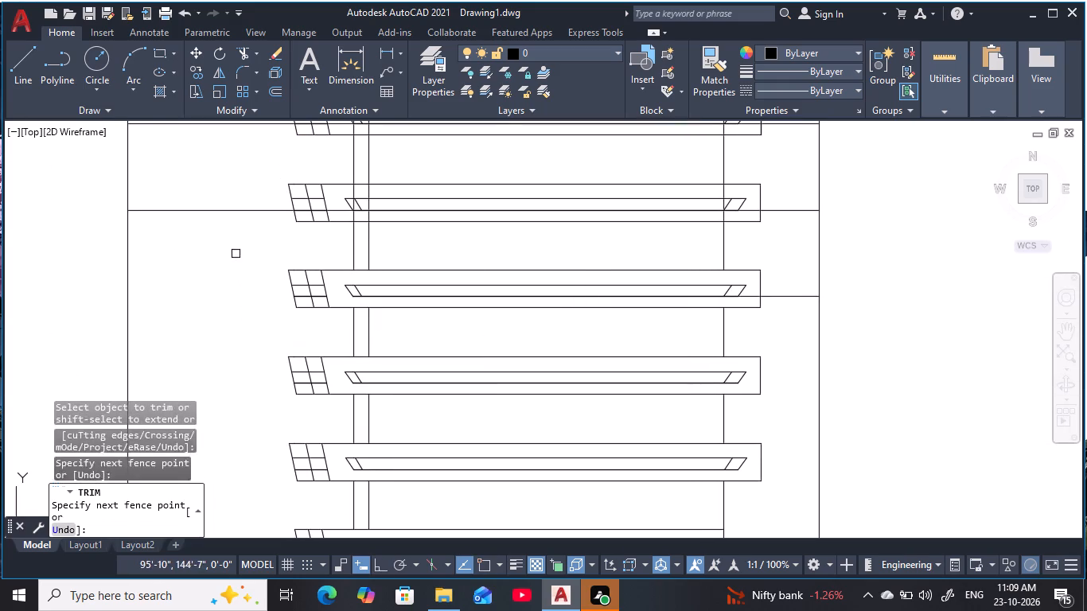
middle_click_drag(261, 253, 283, 342)
left_click_drag(277, 331, 259, 255)
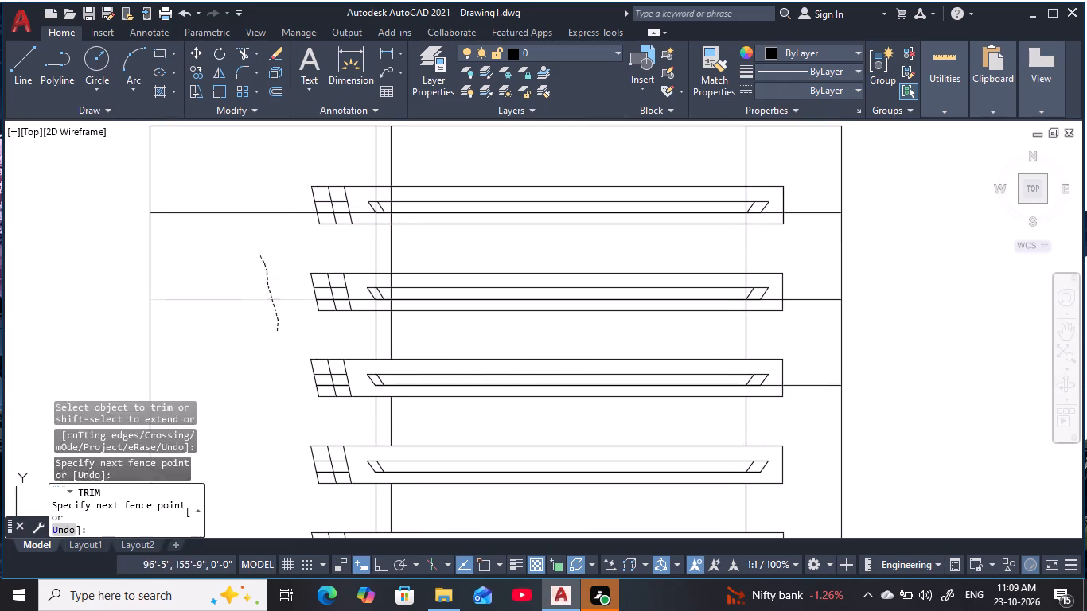
Trim the vertical line pair across the fifth strip's left part and the horizontal line between its end cell and inner bar.
middle_click_drag(248, 296, 252, 309)
scroll(376, 317, "up", 3)
left_click_drag(467, 325, 369, 323)
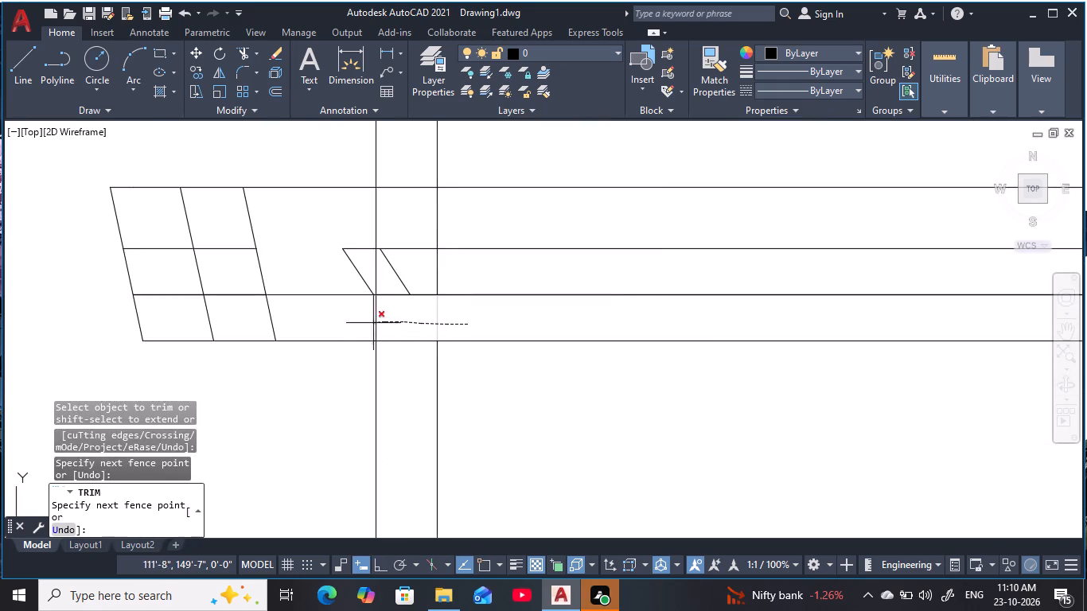
left_click_drag(369, 323, 358, 322)
left_click_drag(311, 282, 324, 309)
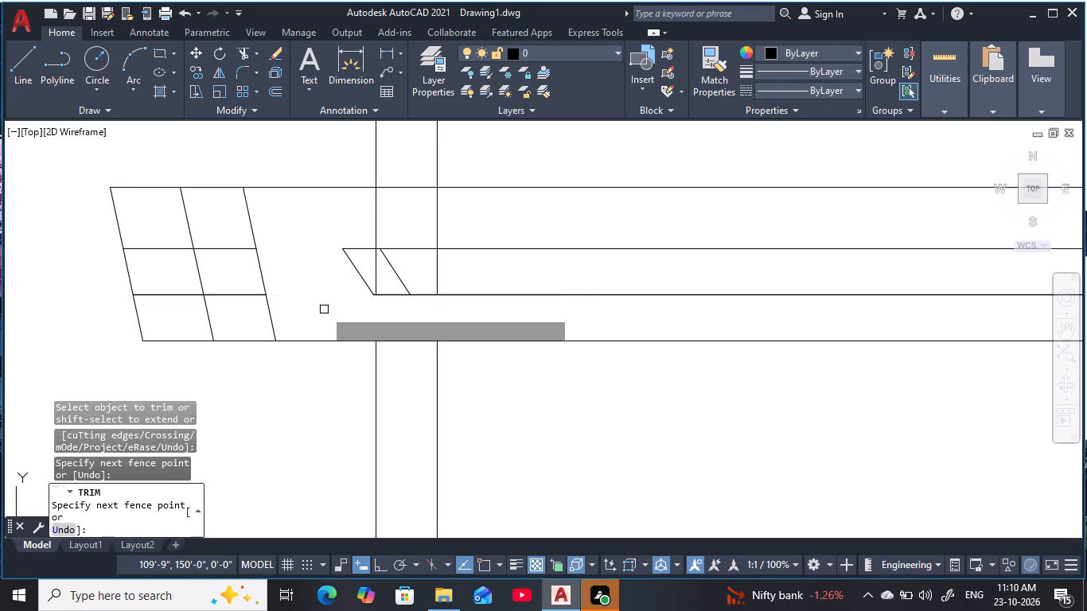
scroll(373, 278, "up", 3)
left_click_drag(419, 285, 368, 276)
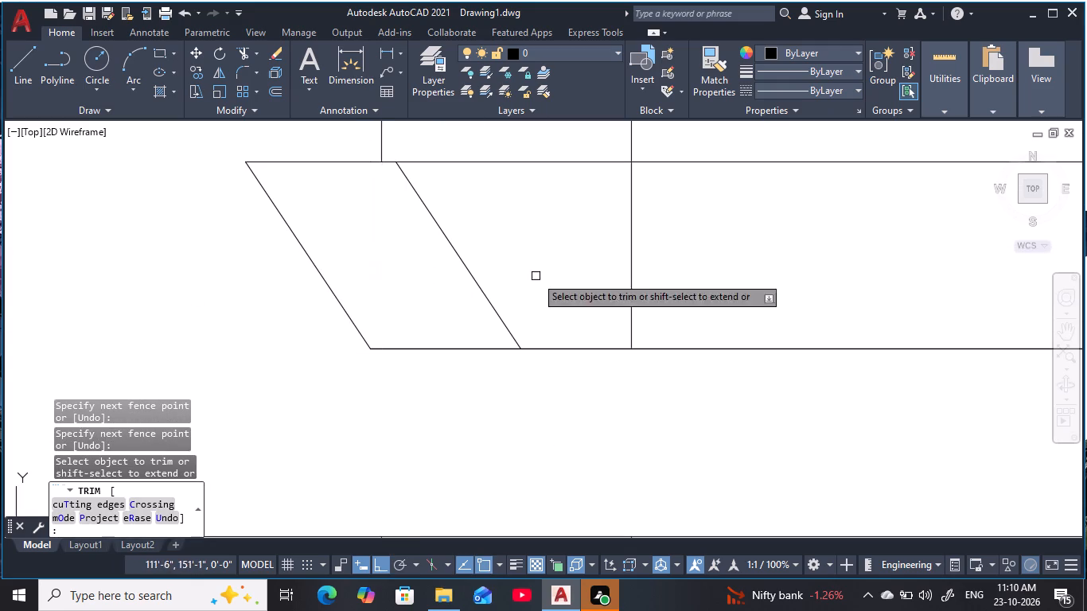
left_click_drag(693, 265, 580, 264)
middle_click_drag(614, 230, 610, 454)
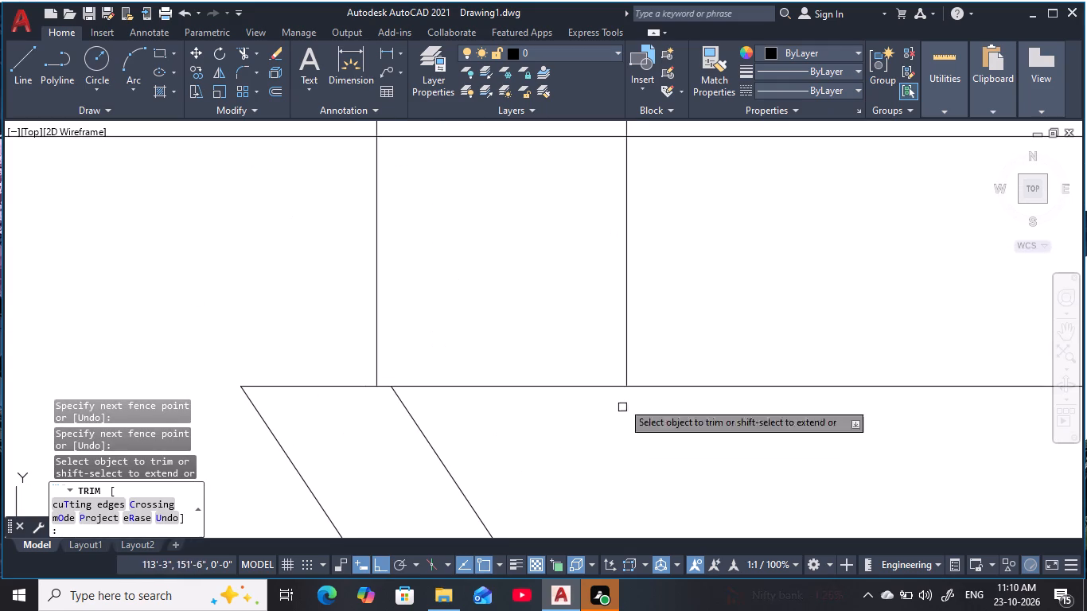
left_click_drag(657, 267, 155, 262)
Trim the right vertical grid line across the fifth strip and the horizontal line between its inner bar and right edge.
scroll(427, 339, "down", 5)
middle_click_drag(723, 383, 413, 372)
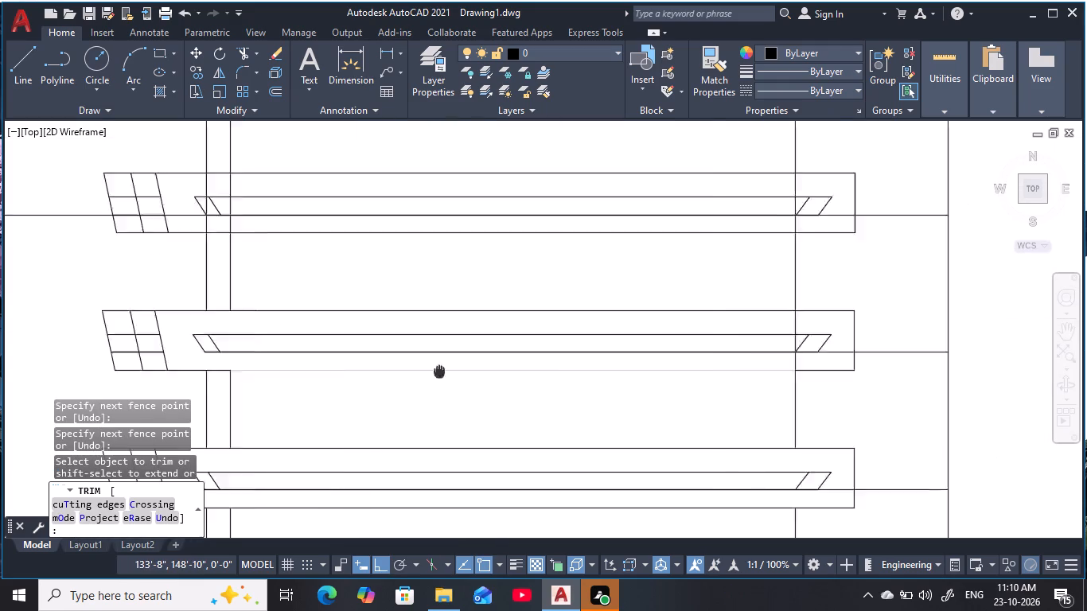
middle_click_drag(413, 372, 336, 373)
scroll(679, 368, "up", 3)
left_click_drag(625, 346, 555, 349)
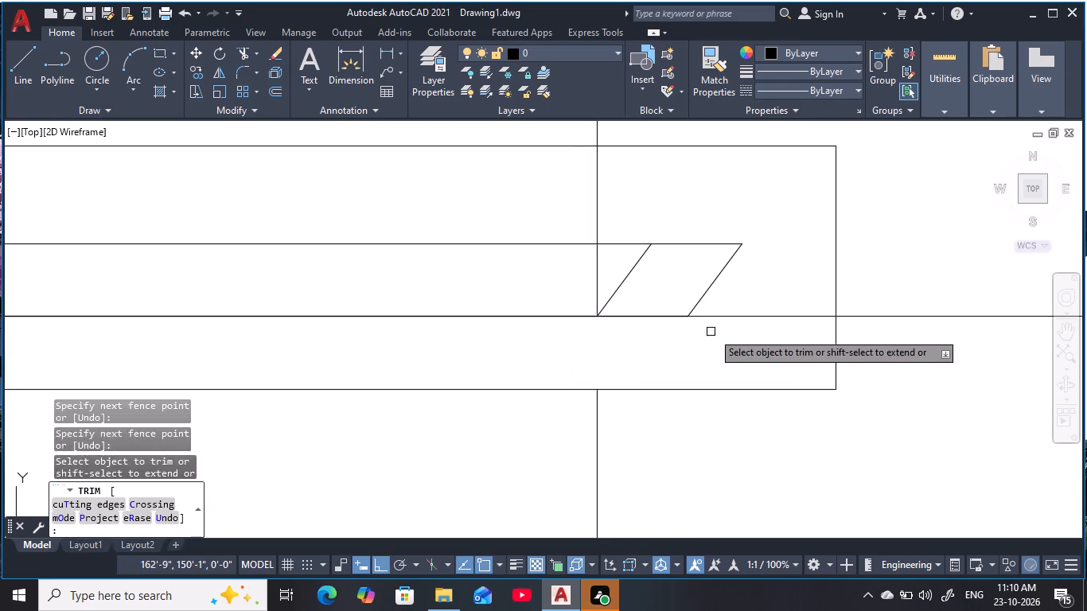
left_click_drag(719, 329, 734, 298)
left_click_drag(585, 276, 602, 270)
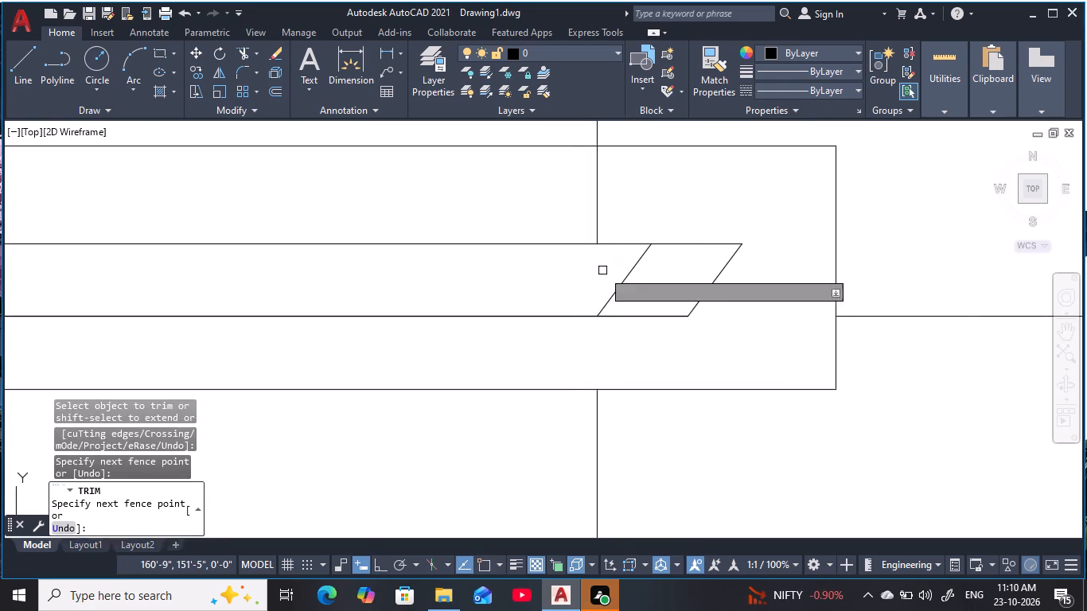
left_click_drag(641, 204, 562, 208)
Trim the right vertical grid line across the top strip and the horizontal line between its inner bar and right edge.
scroll(546, 264, "down", 4)
middle_click_drag(463, 290, 574, 471)
scroll(665, 361, "up", 4)
left_click_drag(682, 327, 599, 325)
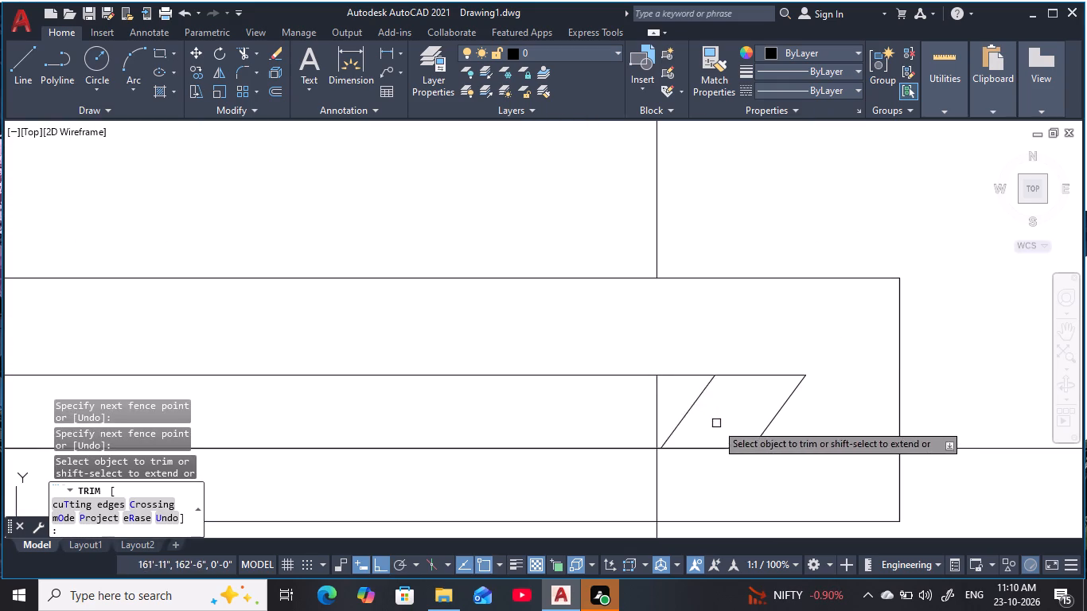
middle_click_drag(720, 415, 750, 173)
left_click_drag(708, 236, 620, 246)
left_click_drag(707, 150, 639, 169)
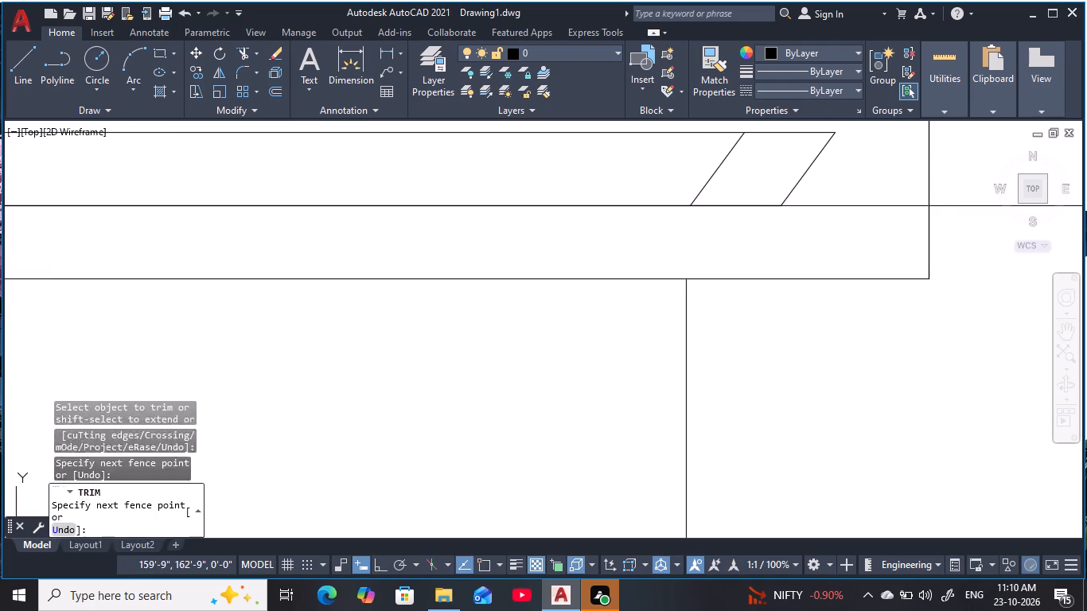
left_click_drag(890, 174, 842, 232)
Trim the pair of vertical grid lines where they cross the top strip's left part, including its inner bar.
scroll(835, 239, "down", 3)
middle_click_drag(835, 241, 731, 267)
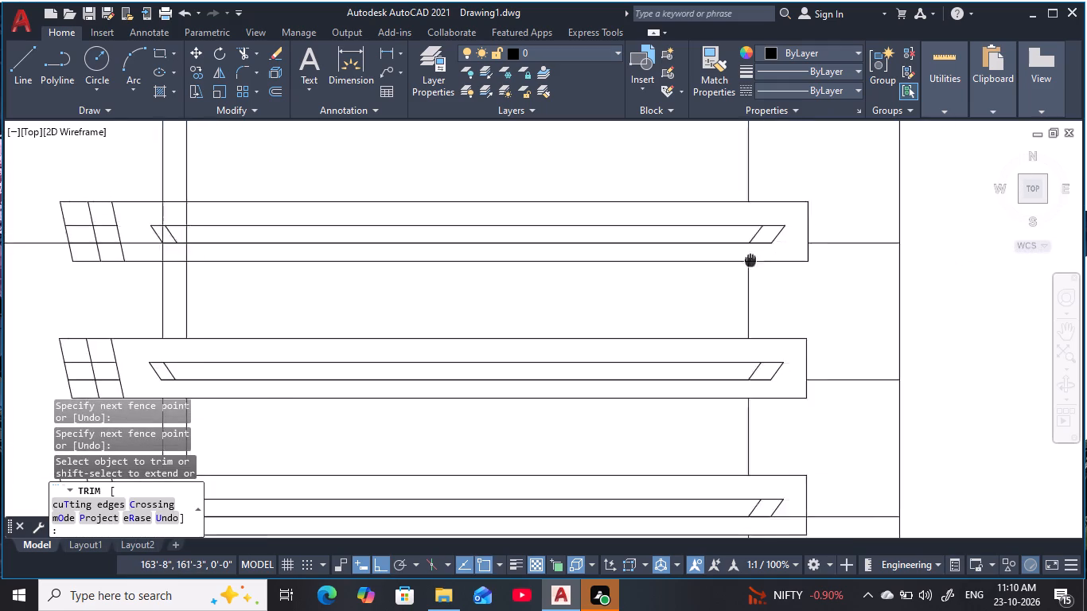
middle_click_drag(731, 267, 716, 282)
middle_click_drag(515, 327, 784, 326)
scroll(380, 262, "up", 2)
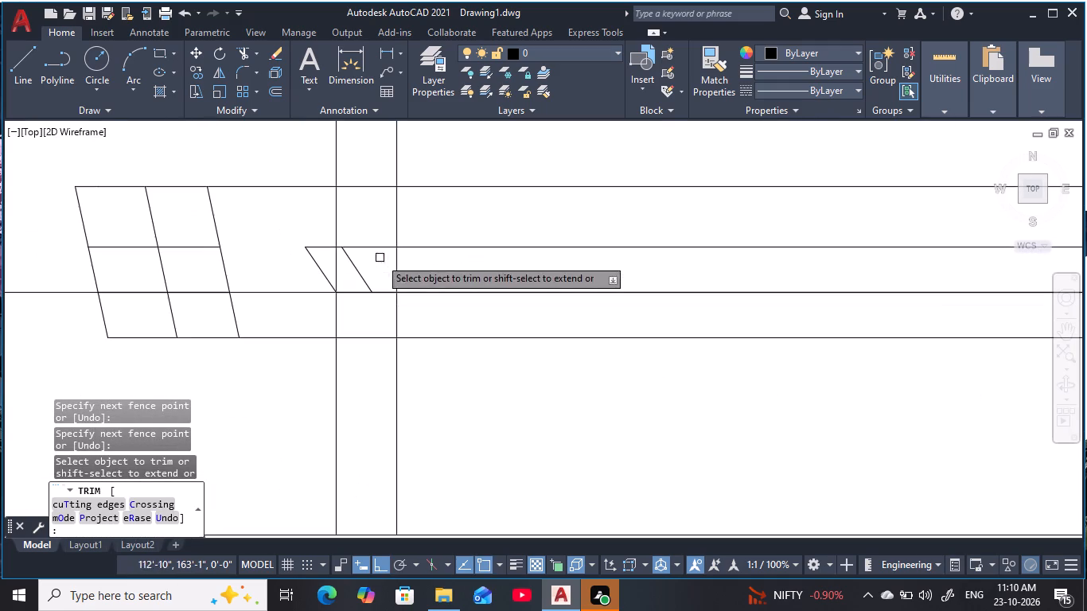
left_click_drag(442, 208, 295, 207)
left_click_drag(346, 276, 326, 264)
left_click_drag(411, 273, 380, 272)
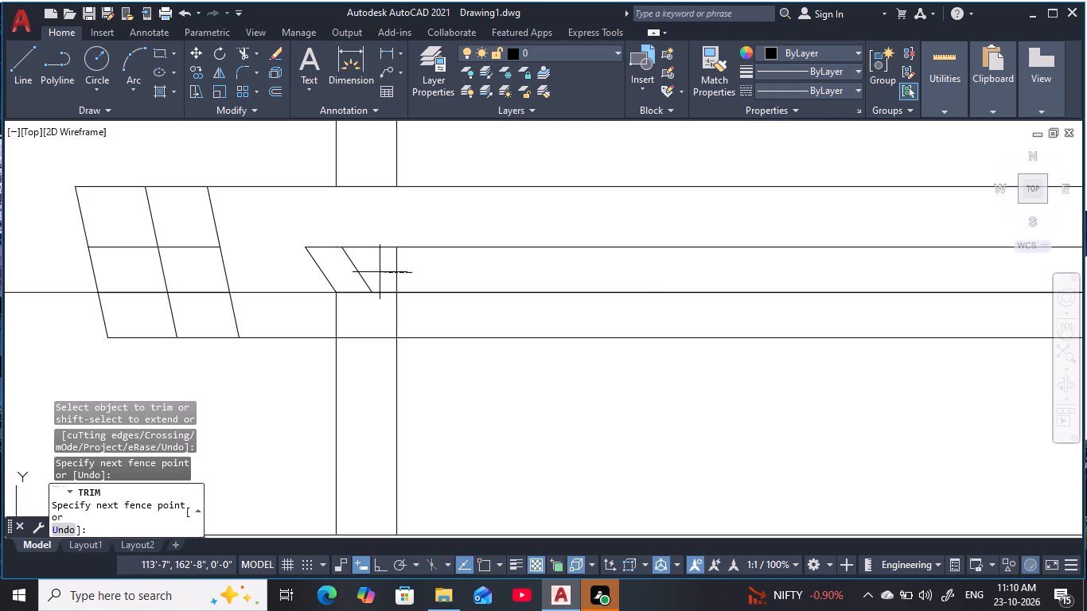
left_click_drag(380, 272, 380, 271)
left_click_drag(427, 321, 316, 311)
Trim the horizontal grid line between the top strip's end cell and inner bar and outside its slanted edge, and end trimming.
left_click_drag(308, 311, 279, 270)
scroll(249, 266, "down", 3)
middle_click_drag(251, 267, 337, 269)
left_click_drag(249, 302, 244, 248)
scroll(472, 352, "down", 2)
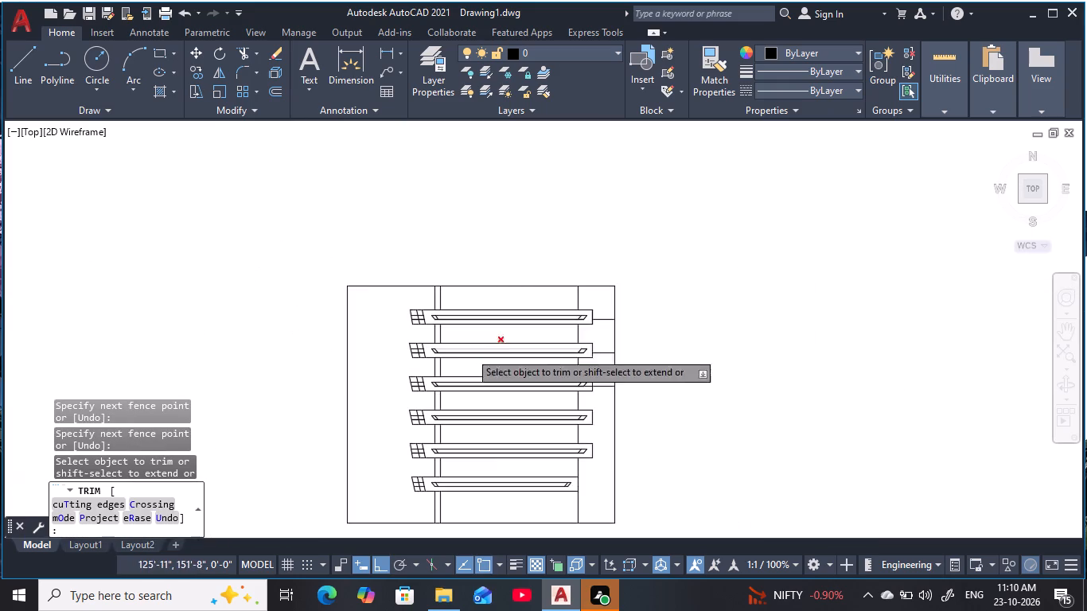
middle_click_drag(515, 341, 489, 296)
scroll(478, 361, "up", 1)
middle_click_drag(491, 360, 539, 344)
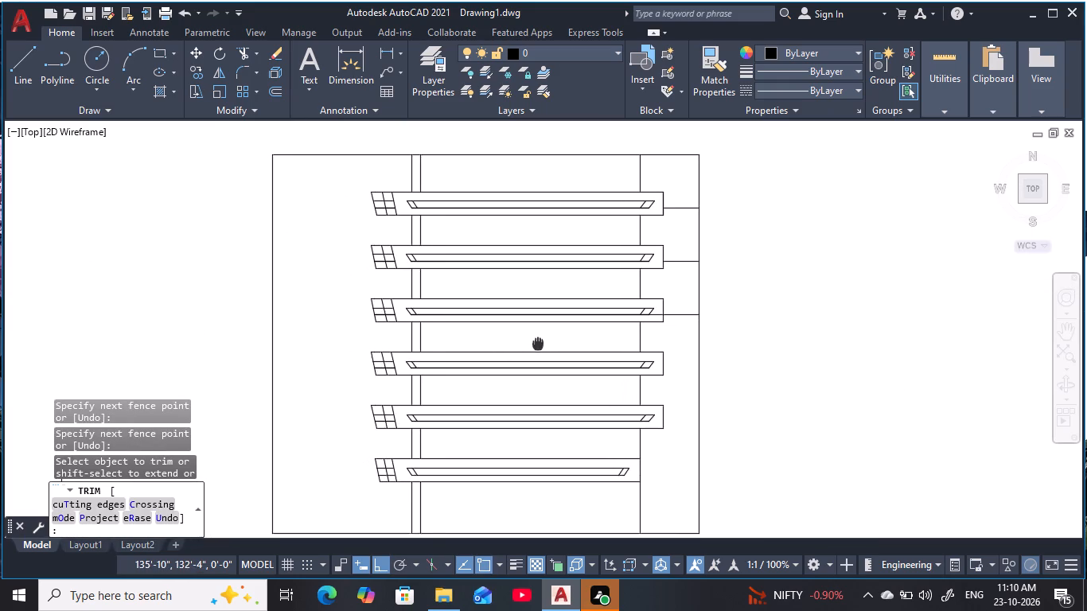
middle_click_drag(539, 344, 567, 339)
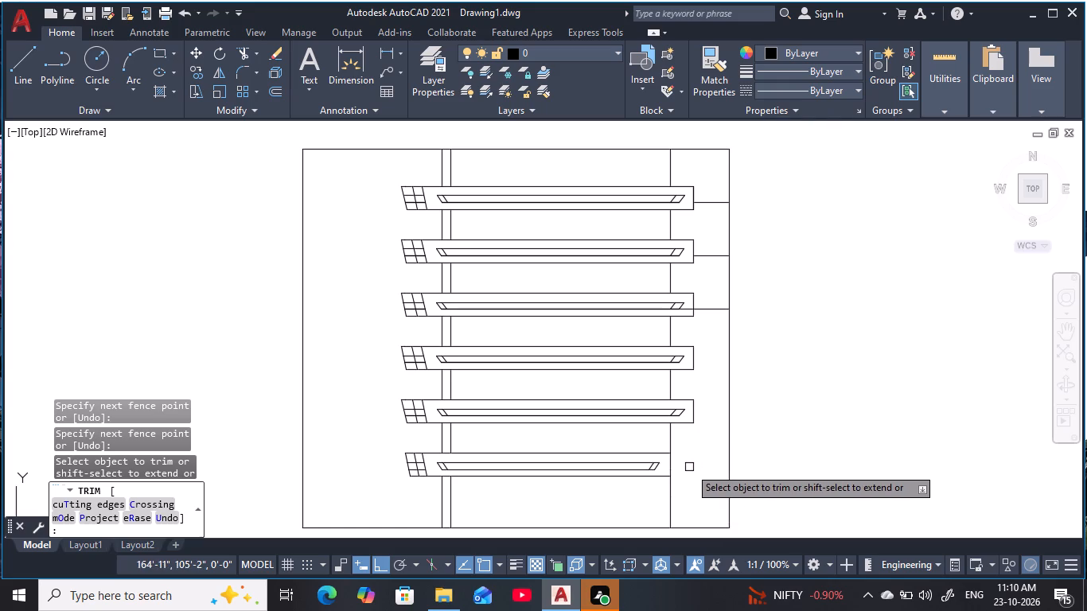
key("Escape")
key("Escape")
key("Escape")
key("Escape")
key("Escape")
key("Escape")
key("Escape")
key("Escape")
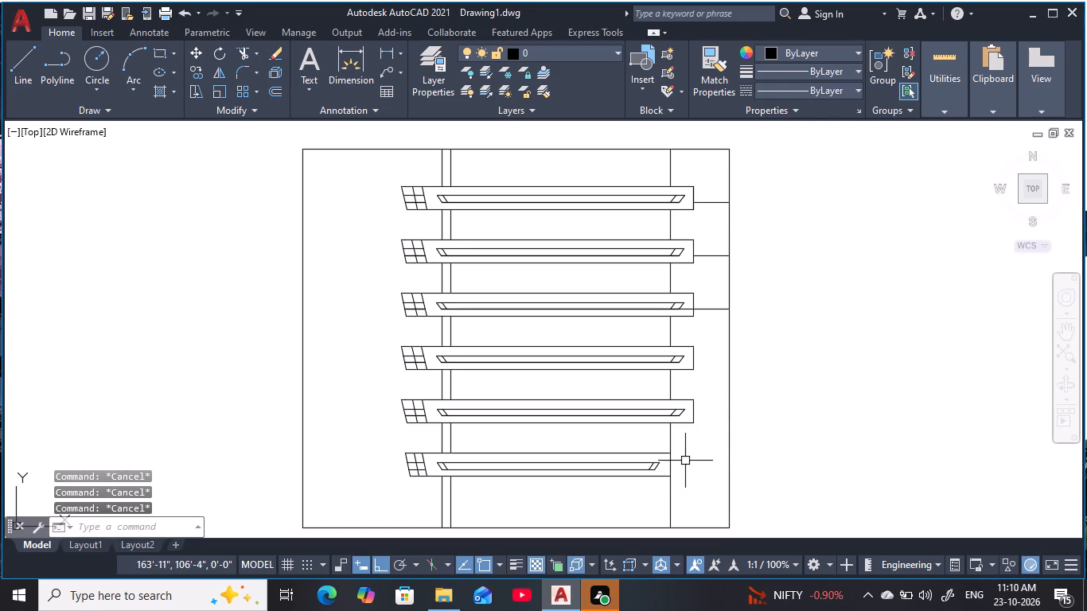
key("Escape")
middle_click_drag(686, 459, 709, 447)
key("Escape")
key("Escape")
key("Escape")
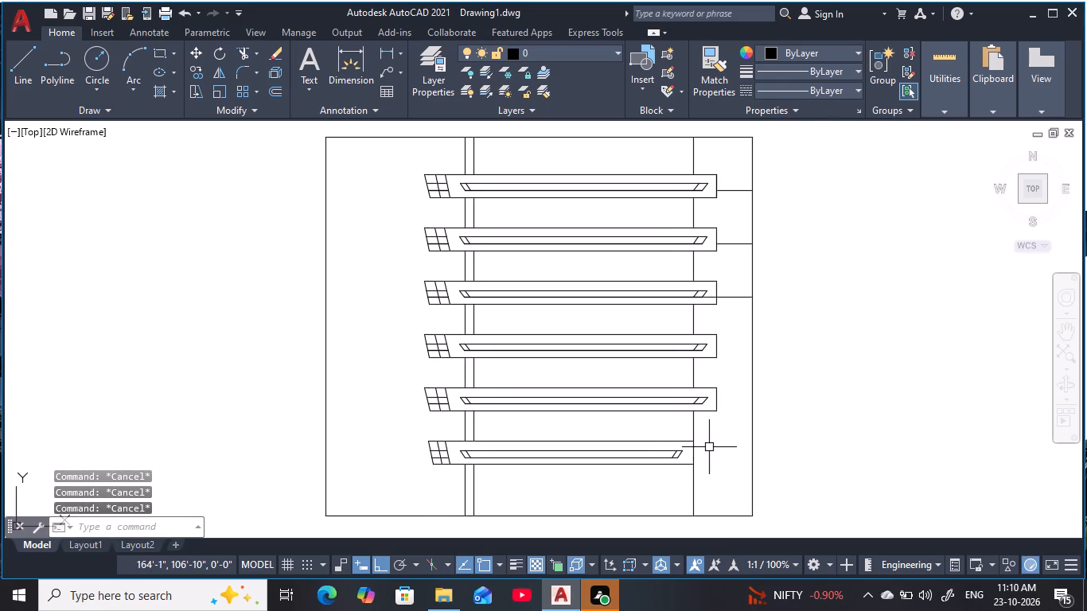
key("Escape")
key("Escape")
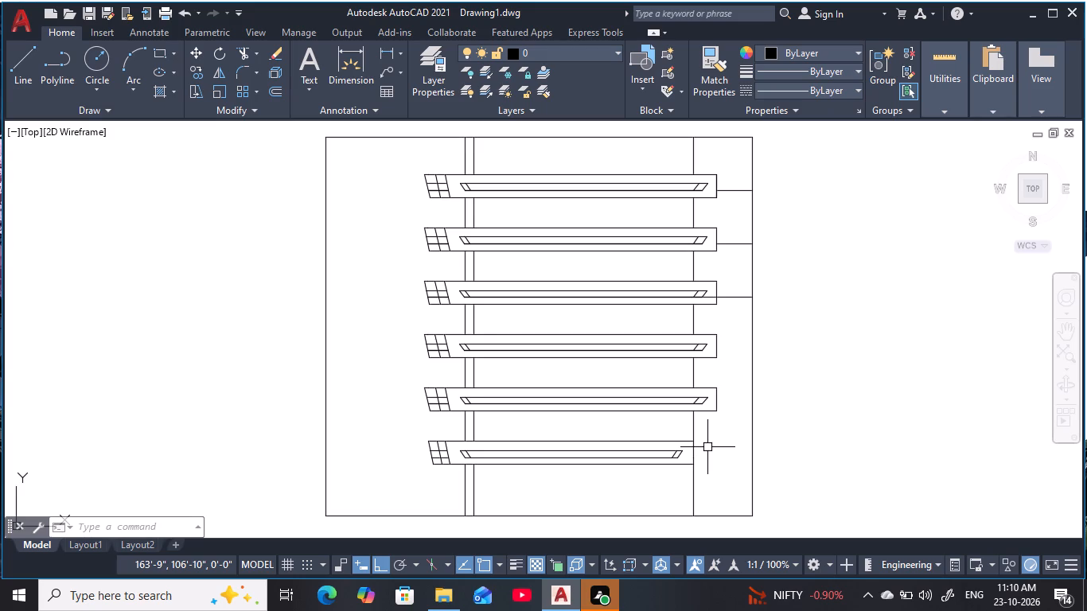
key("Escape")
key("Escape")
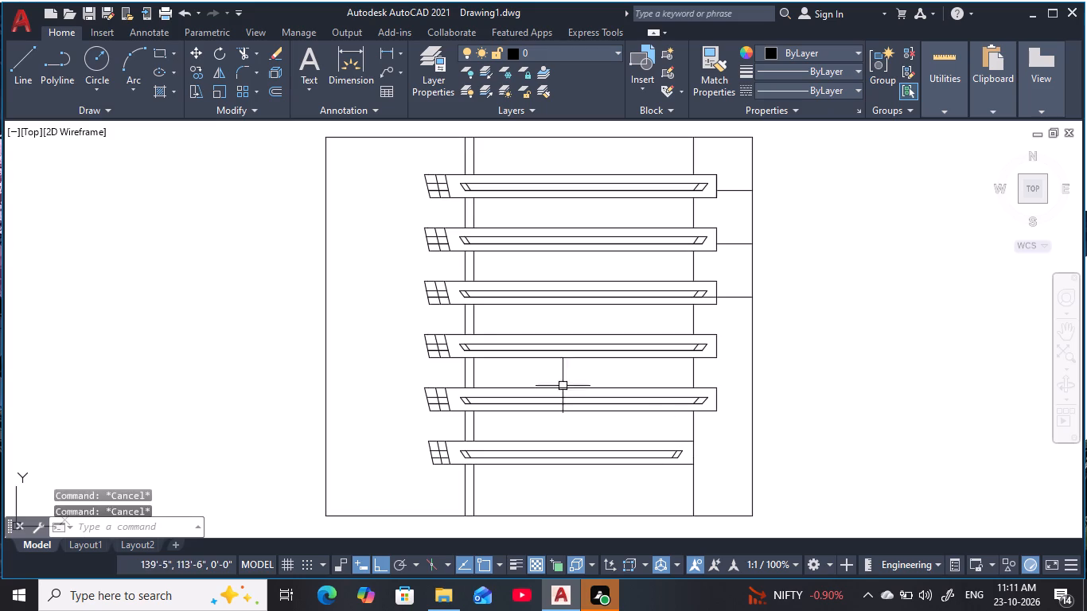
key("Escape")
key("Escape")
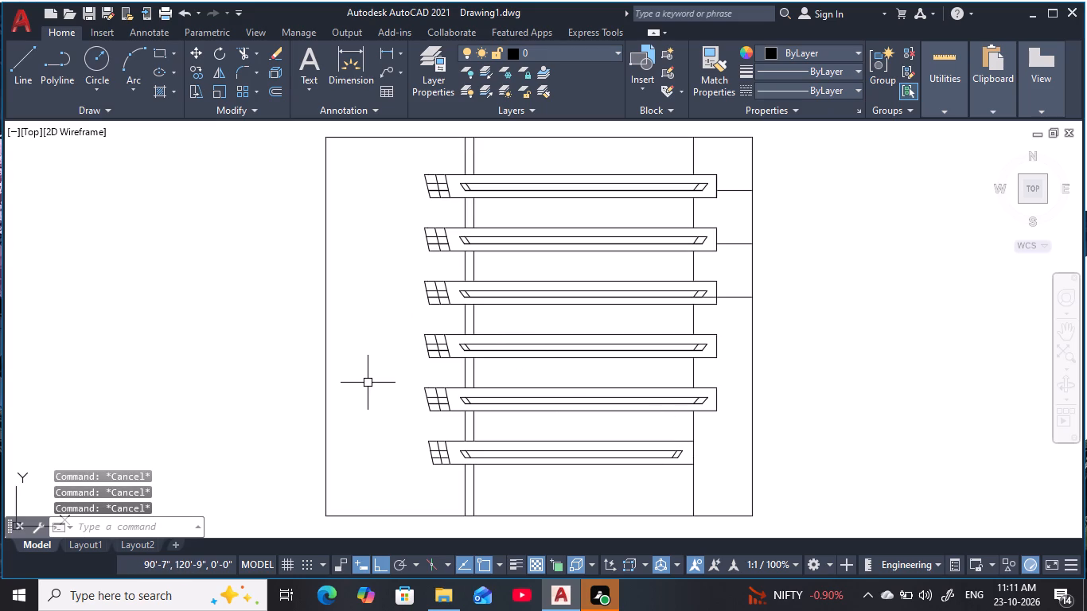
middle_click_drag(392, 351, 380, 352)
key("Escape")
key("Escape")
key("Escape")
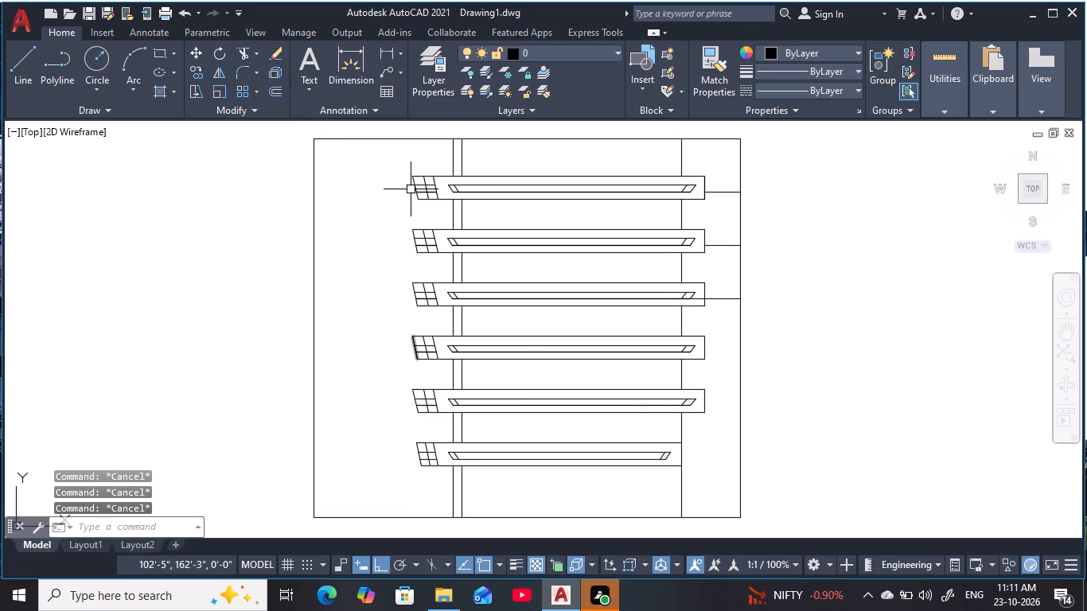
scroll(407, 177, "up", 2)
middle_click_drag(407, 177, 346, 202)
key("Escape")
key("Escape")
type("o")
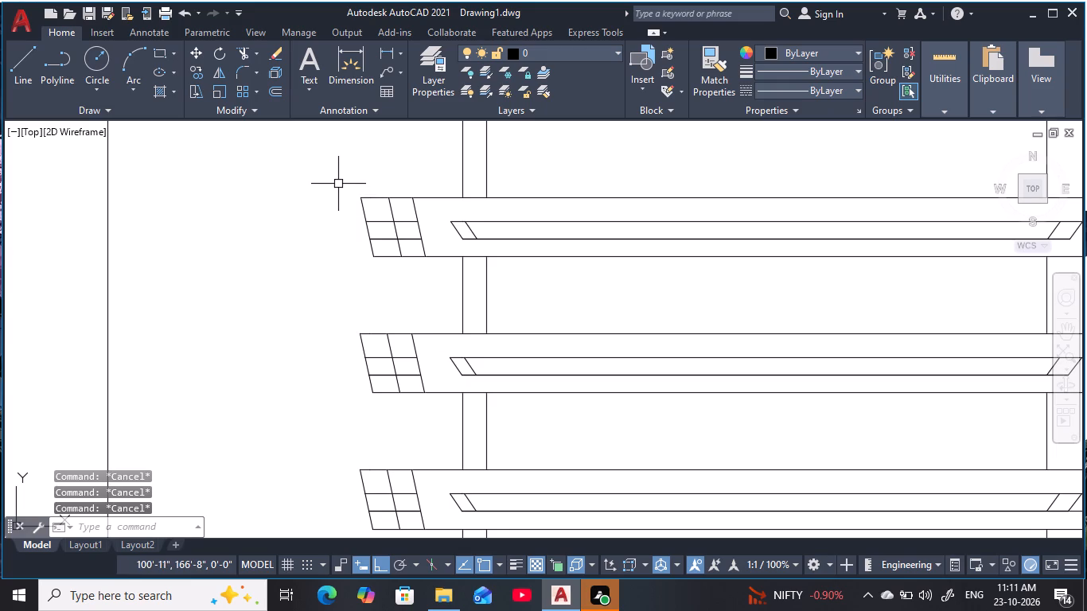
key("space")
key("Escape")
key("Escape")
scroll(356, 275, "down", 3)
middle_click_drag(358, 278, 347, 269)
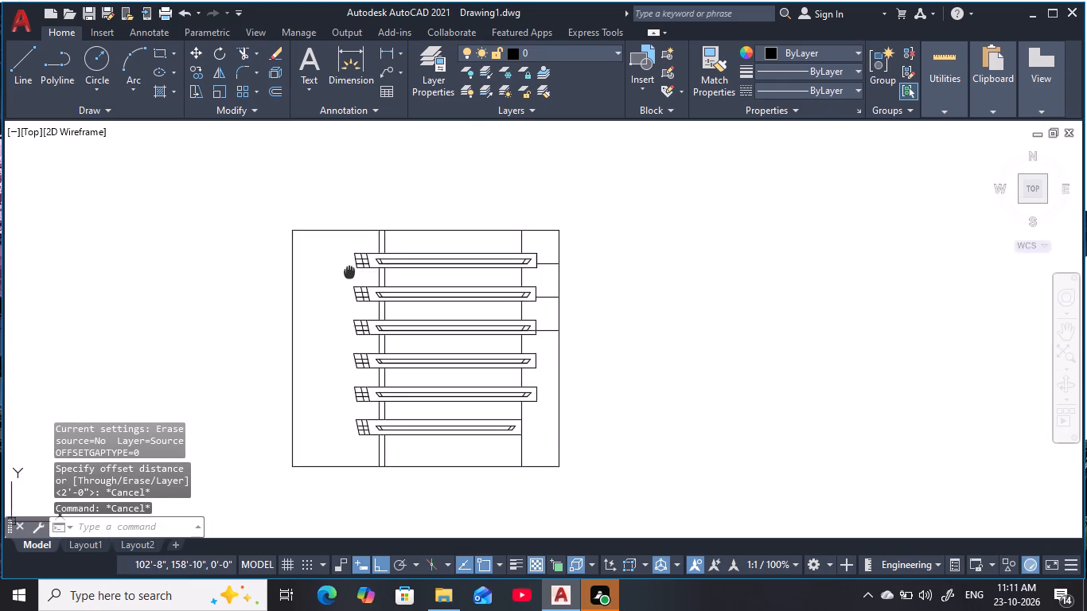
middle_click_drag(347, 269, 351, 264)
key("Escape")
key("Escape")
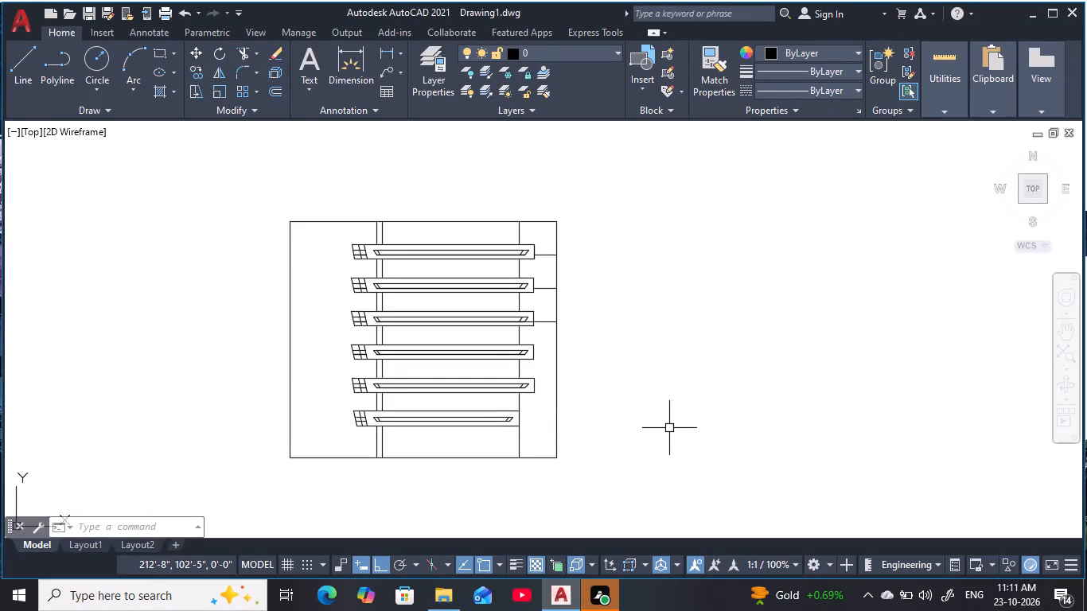
Offset the outer boundary's top horizontal line 7' upward, above the top strip.
scroll(493, 294, "up", 1)
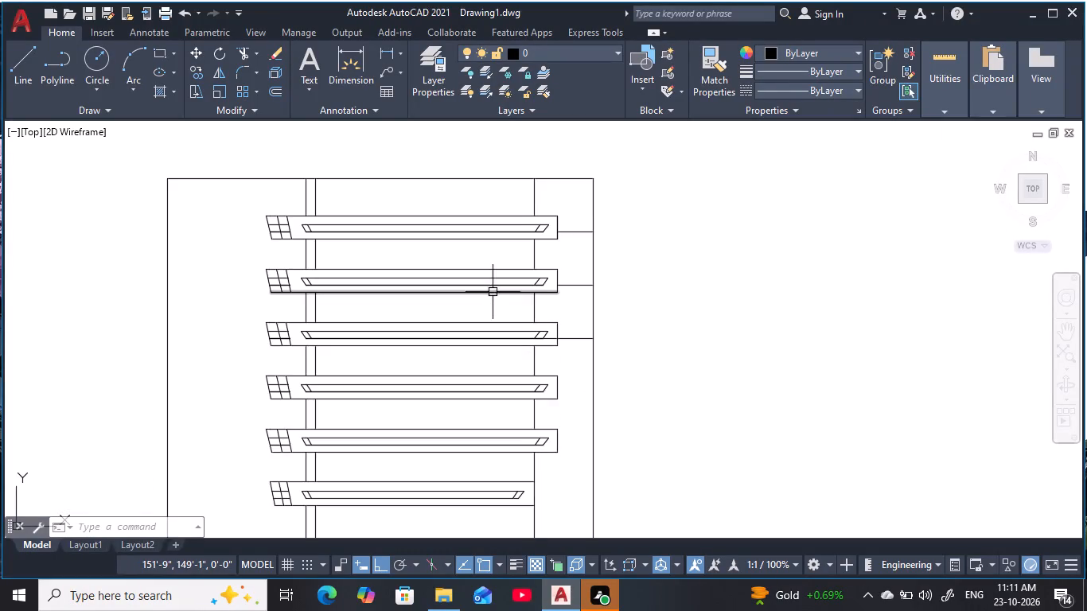
middle_click_drag(493, 294, 514, 368)
scroll(492, 269, "up", 2)
middle_click_drag(494, 274, 494, 275)
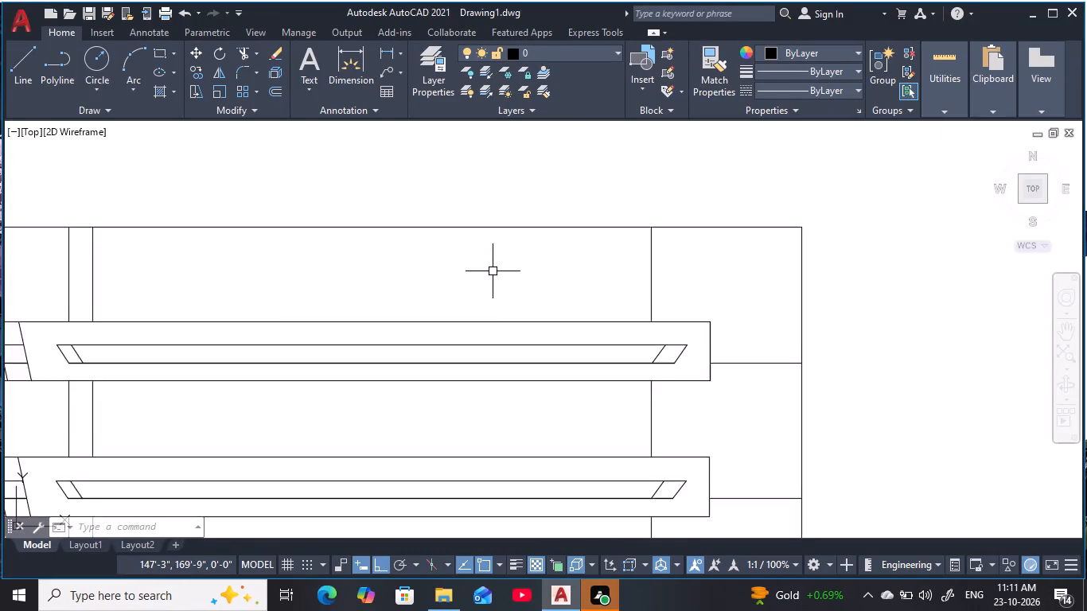
middle_click_drag(494, 275, 576, 357)
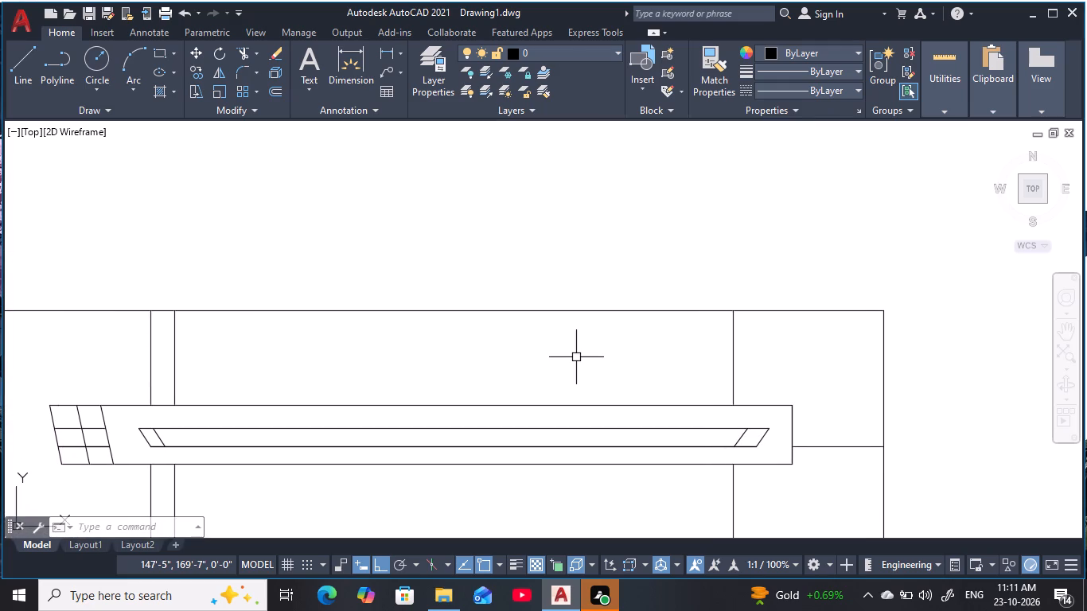
key("Escape")
key("Escape")
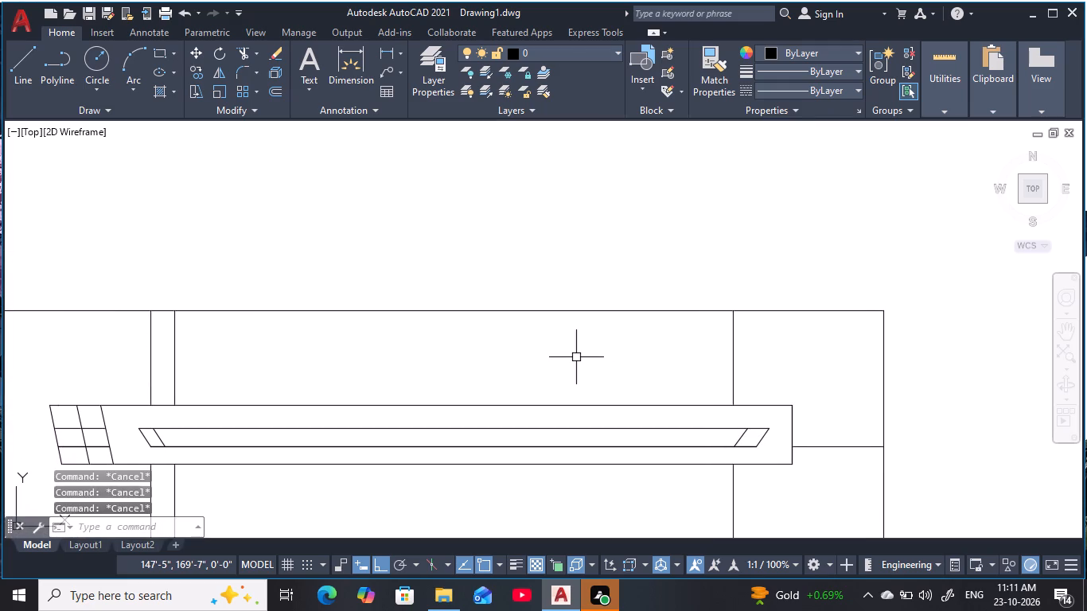
type("o")
key("space")
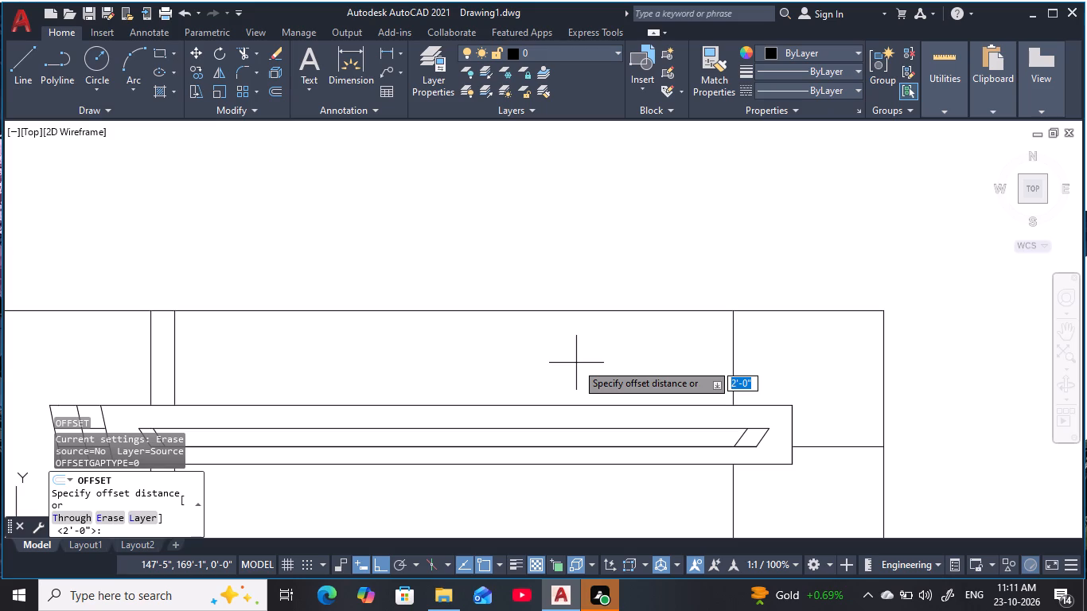
key("7")
type("'")
key("space")
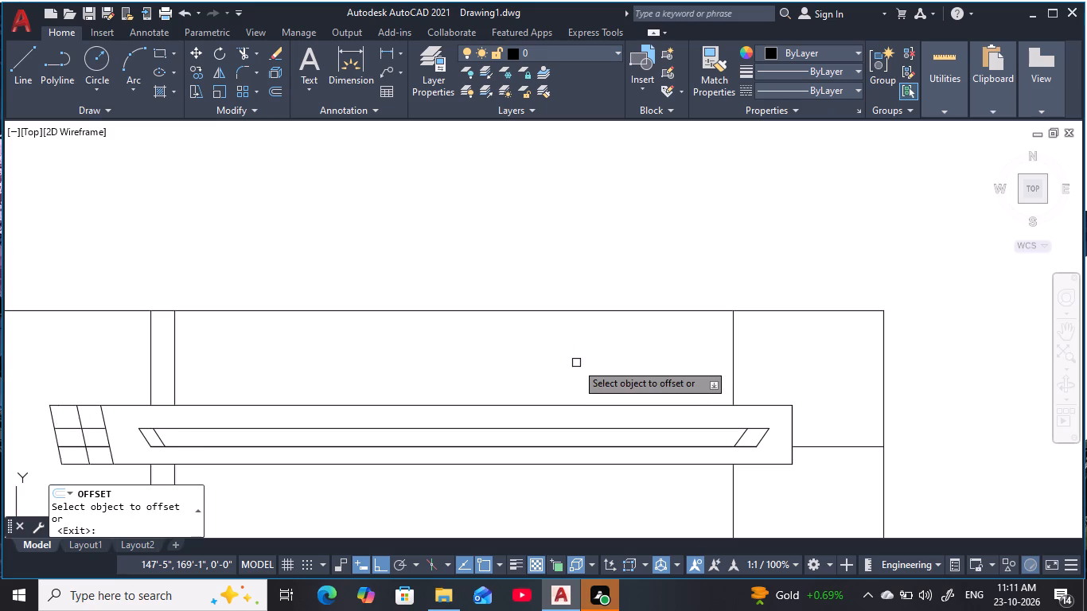
left_click(581, 306)
left_click(586, 310)
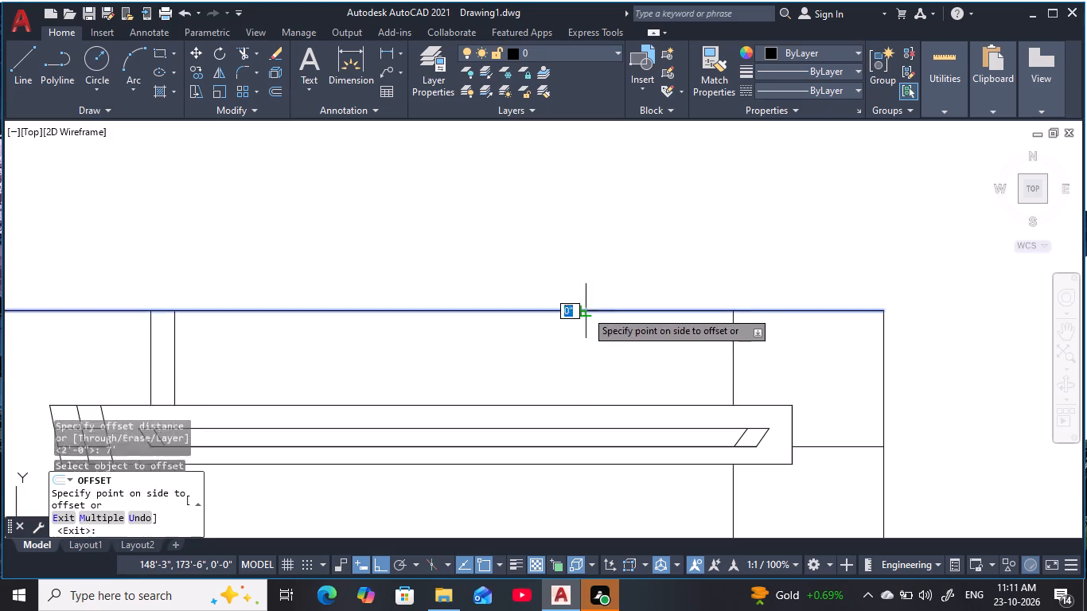
left_click(584, 187)
middle_click_drag(586, 189, 659, 210)
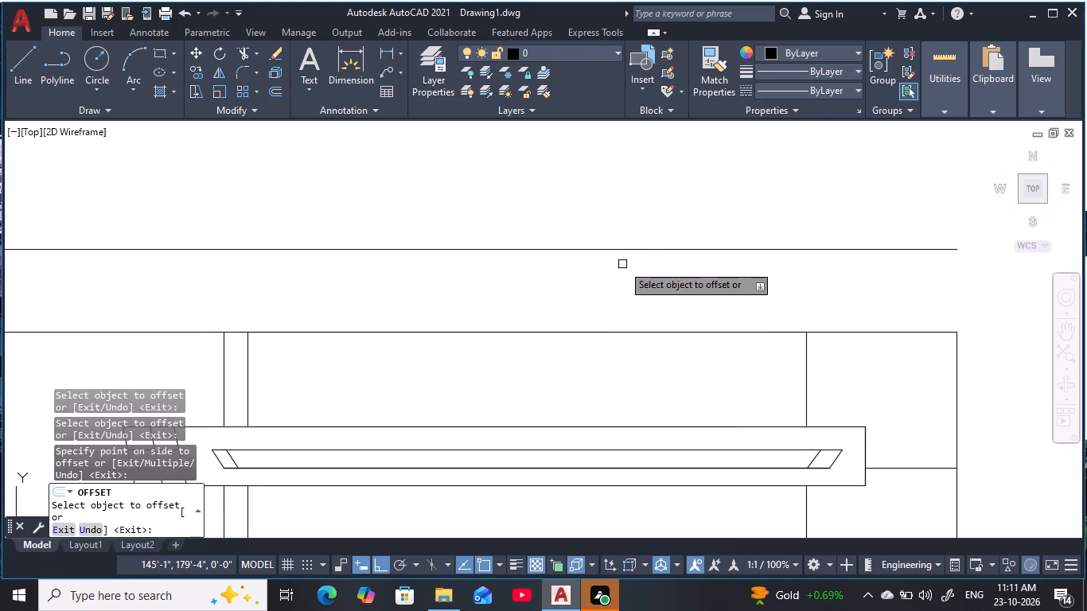
key("Escape")
key("Escape")
key("Escape")
key("Escape")
key("Escape")
key("Escape")
key("Escape")
key("Escape")
key("Escape")
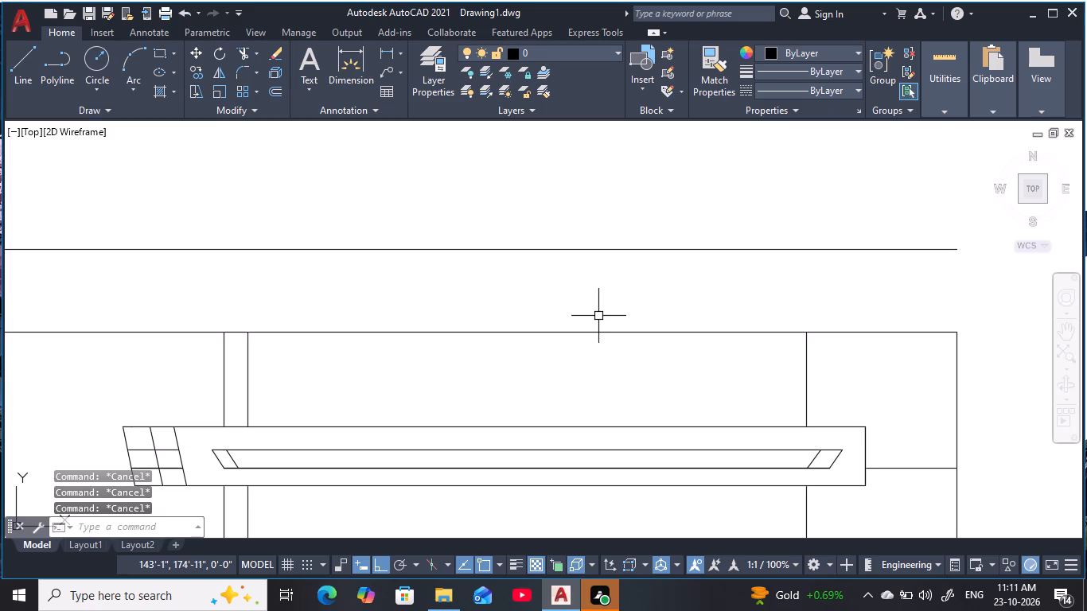
key("Escape")
key("Escape")
key("Escape")
key("Escape")
key("Escape")
key("Escape")
key("Escape")
key("Escape")
key("Escape")
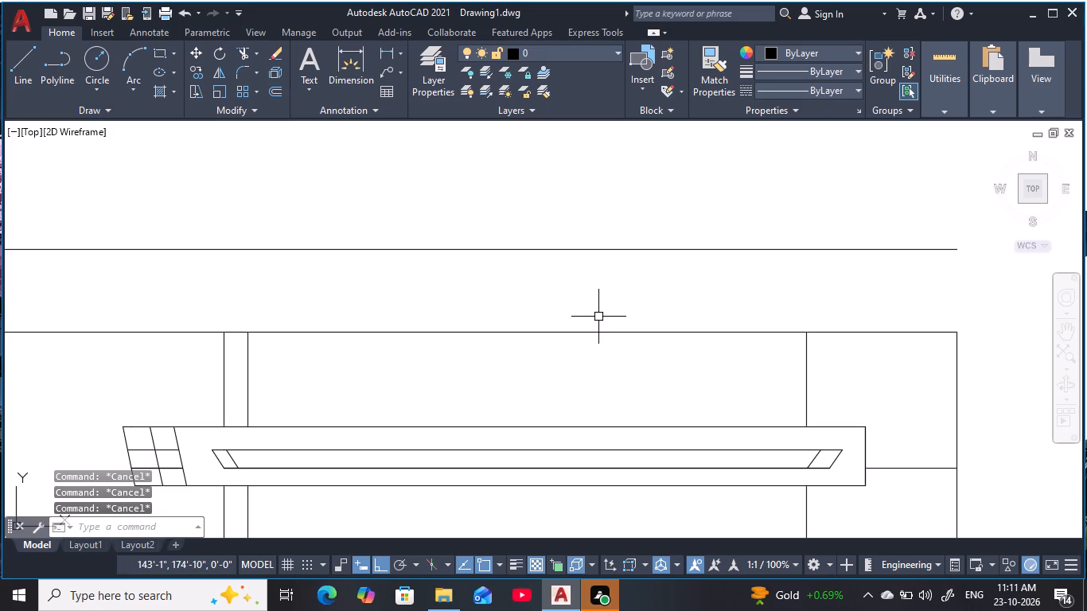
key("Escape")
key("Escape")
key("Escape")
key("Escape")
key("Escape")
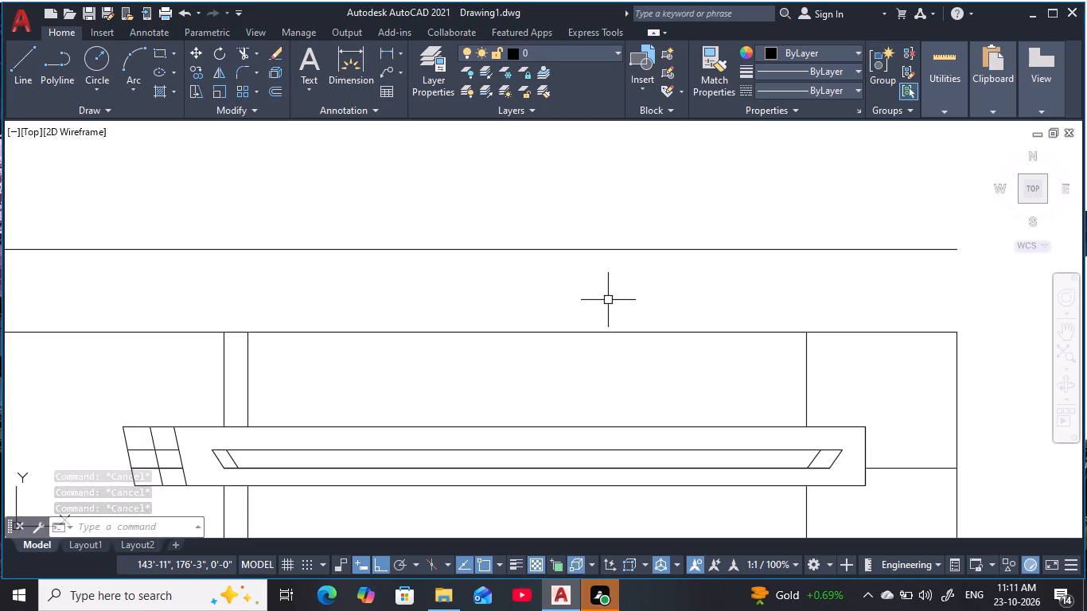
Extend the pair of left vertical grid lines above the top strip up to the new upper horizontal line.
middle_click_drag(608, 300, 611, 323)
key("Escape")
type("ex")
key("space")
left_click(218, 399)
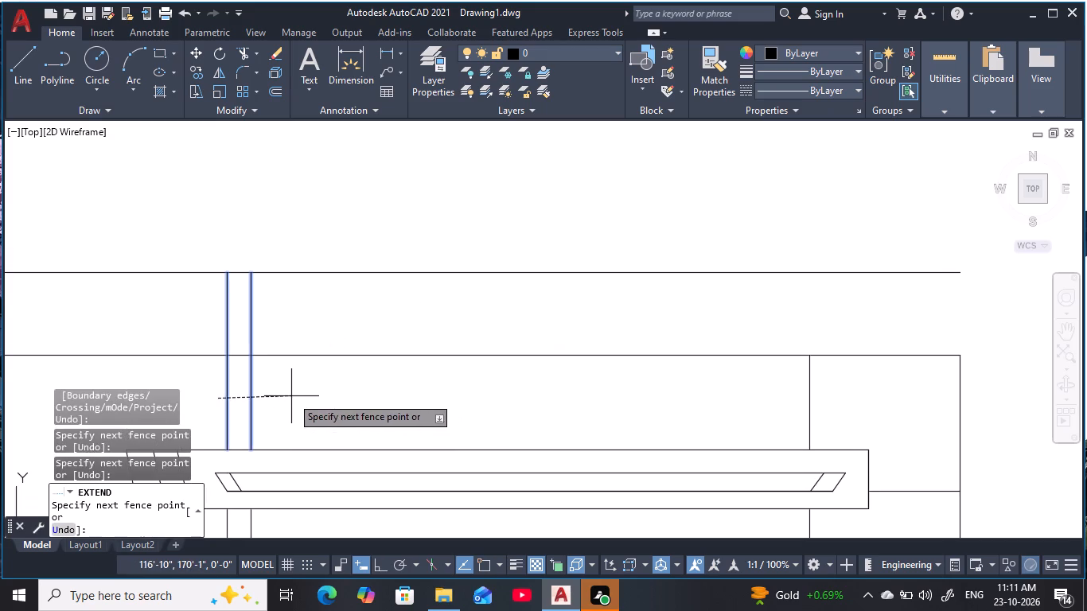
left_click(292, 396)
key("Escape")
key("Escape")
key("Escape")
middle_click_drag(335, 266, 366, 269)
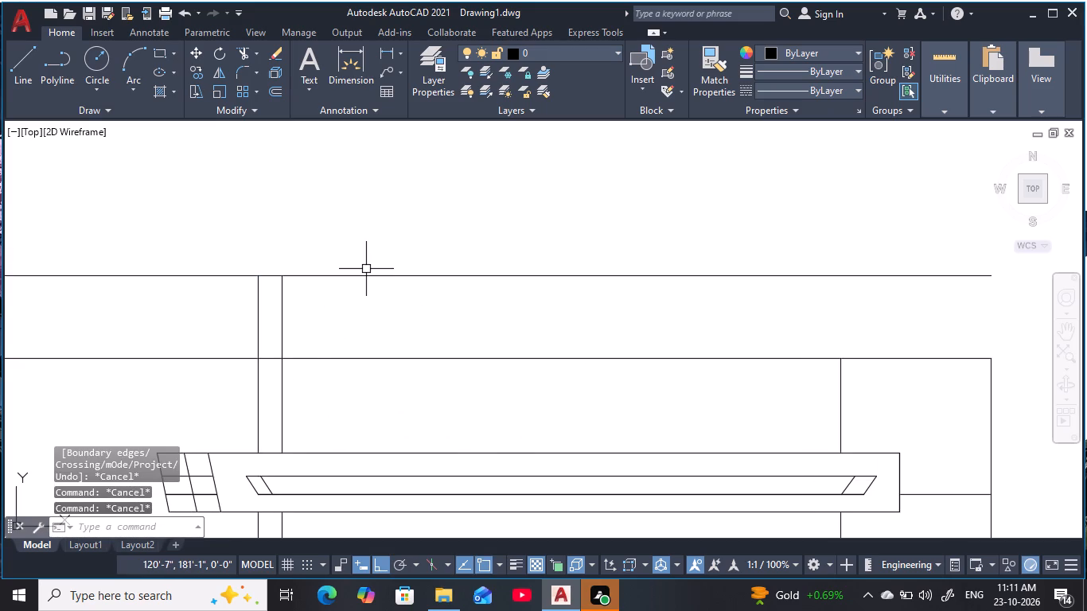
key("Escape")
key("Escape")
key("Escape")
key("Escape")
key("Escape")
key("Escape")
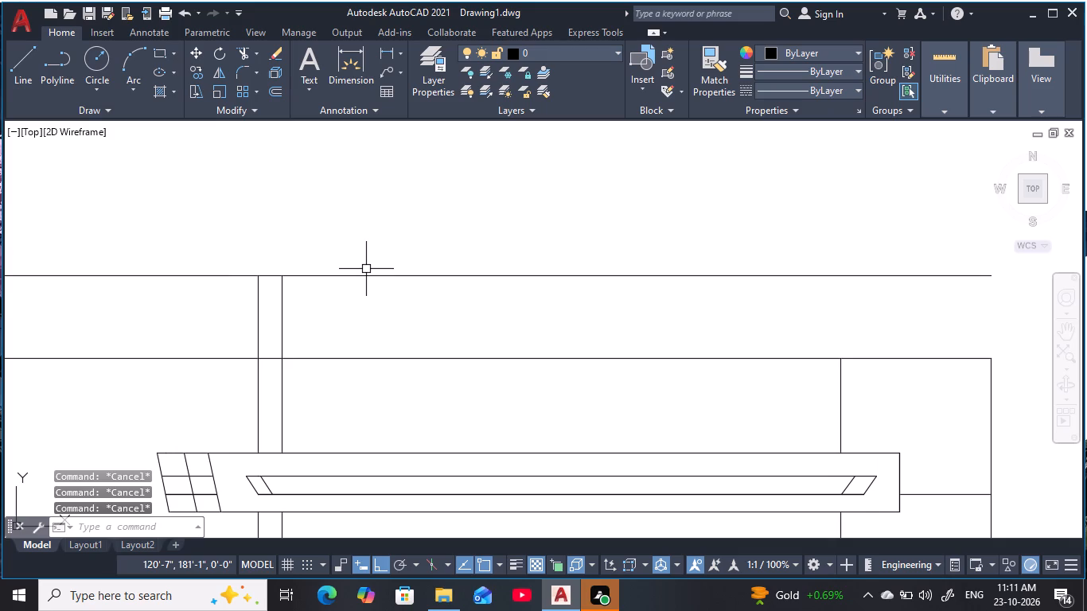
Trim the upper horizontal line's overhang to the left of the left vertical grid line.
type("tr")
key("space")
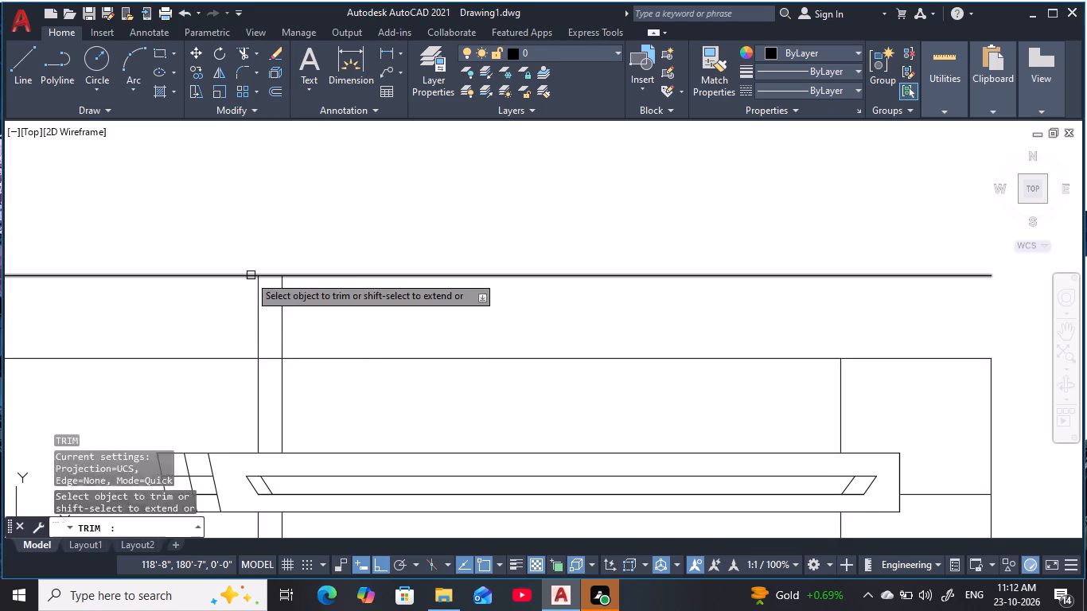
left_click(205, 302)
left_click(208, 244)
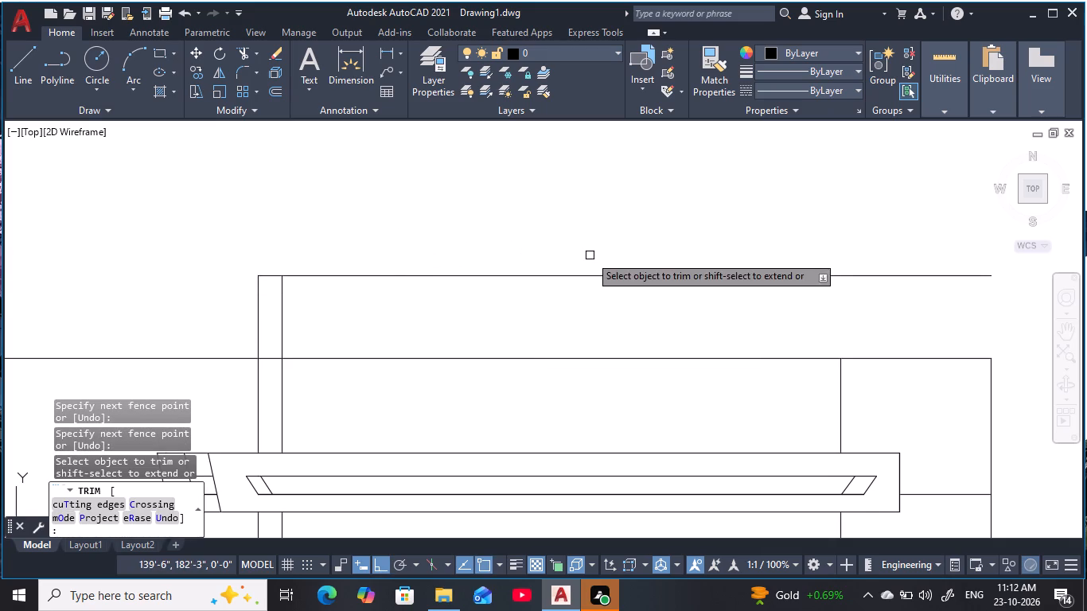
key("Escape")
key("Escape")
key("Escape")
key("Escape")
Extend the right vertical grid line above the top strip up to the upper horizontal line.
middle_click_drag(590, 255, 498, 254)
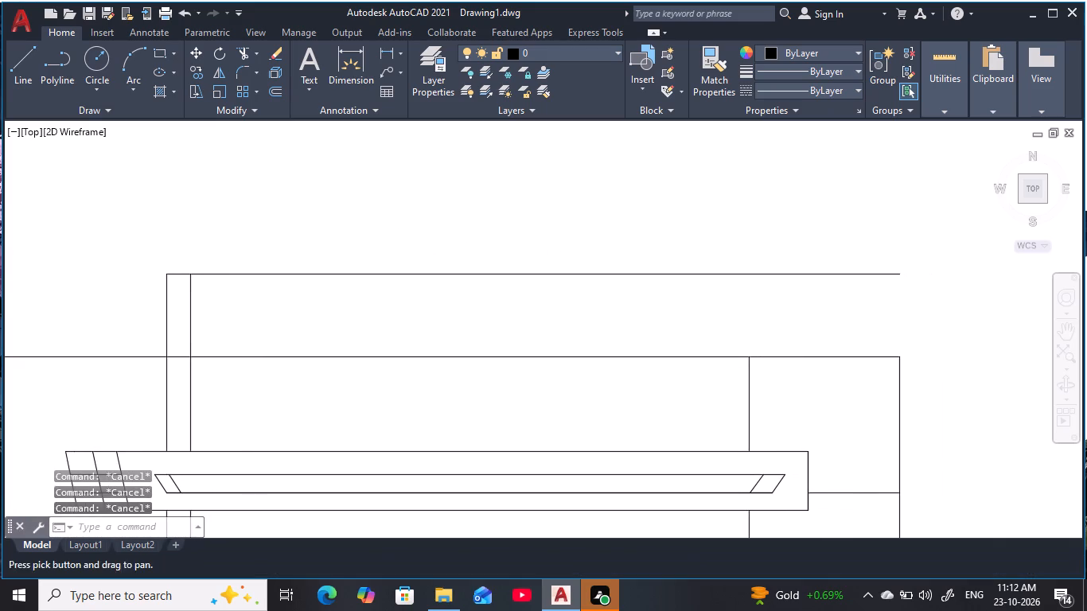
key("Escape")
key("Escape")
key("e")
type("x")
key("space")
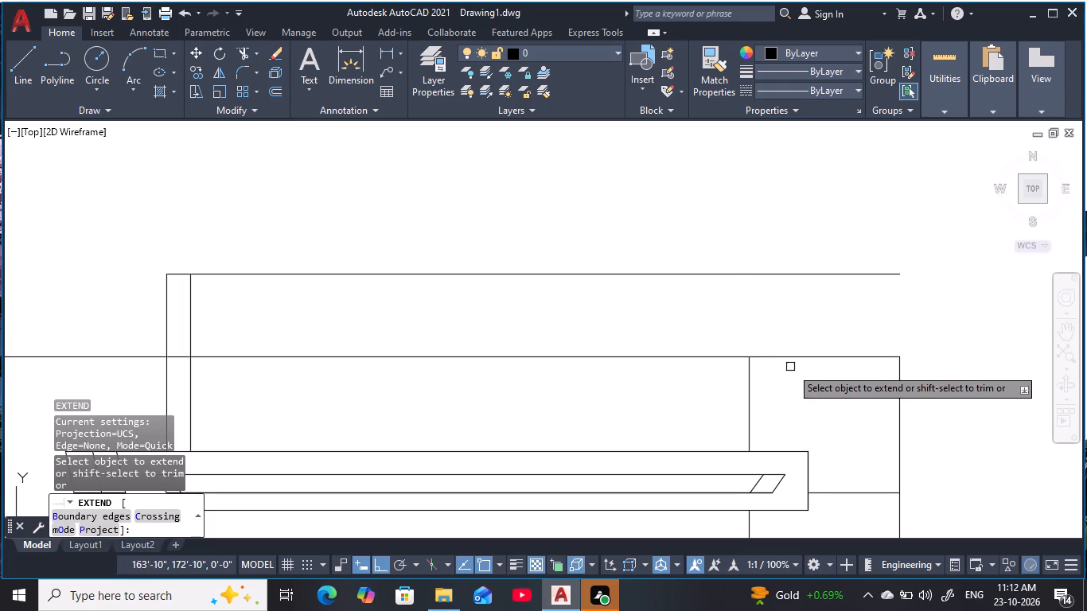
left_click_drag(794, 384, 784, 387)
left_click(714, 391)
key("Escape")
key("Escape")
key("Escape")
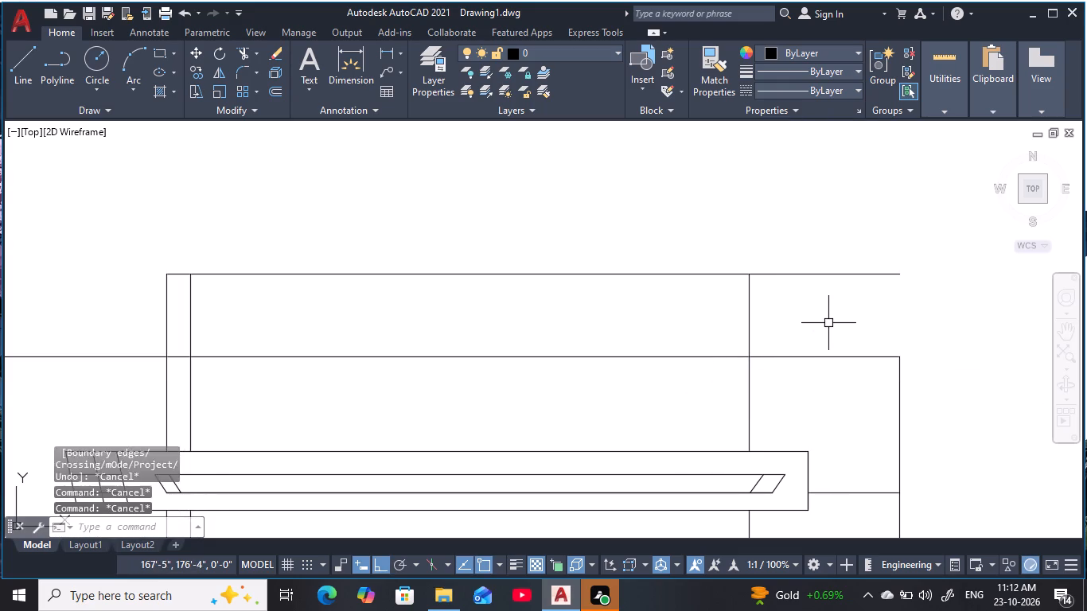
key("Escape")
Extend the outer boundary's right edge up to the end of the upper horizontal line.
middle_click_drag(797, 321, 731, 303)
key("Escape")
key("Escape")
type("ex")
key("space")
left_click_drag(849, 368, 807, 372)
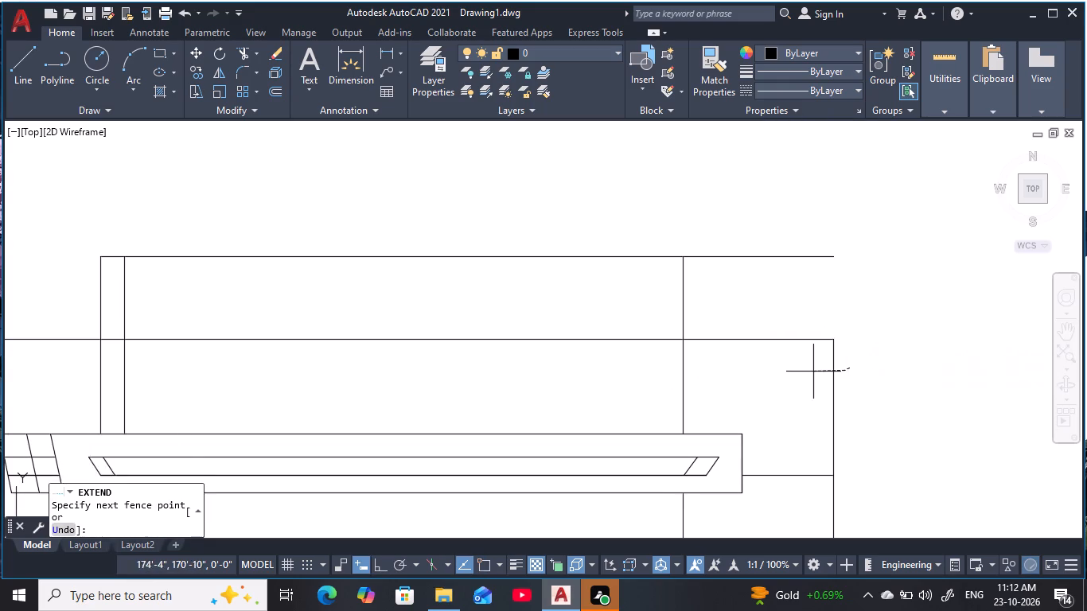
left_click_drag(807, 372, 801, 374)
middle_click_drag(792, 310, 799, 345)
key("Escape")
key("Escape")
key("Escape")
key("Escape")
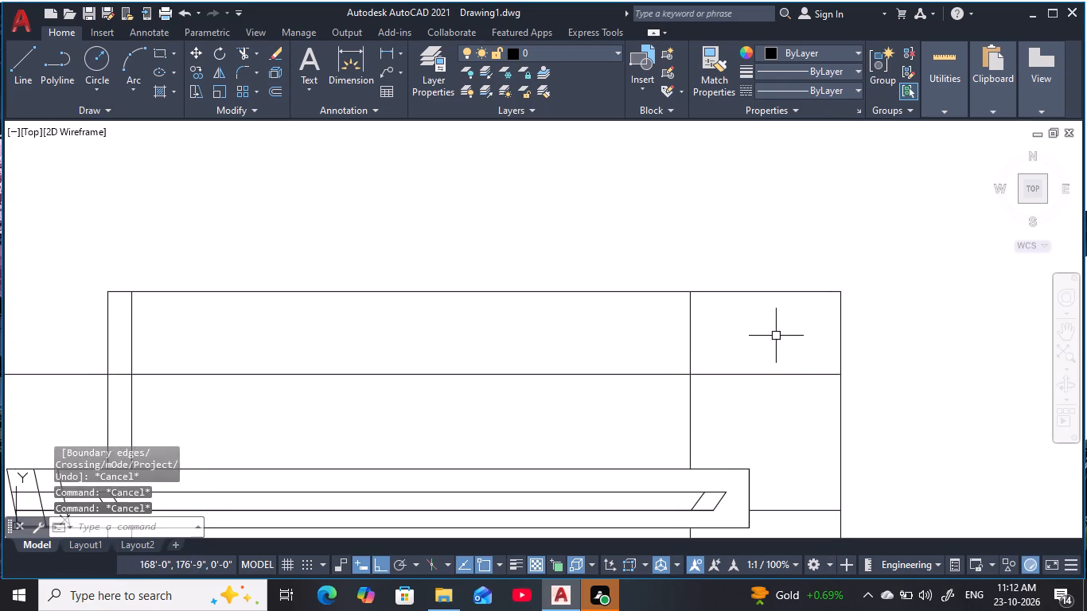
Offset the upper horizontal line 1'6" upward.
key("Escape")
key("Escape")
type("o")
key("space")
key("1")
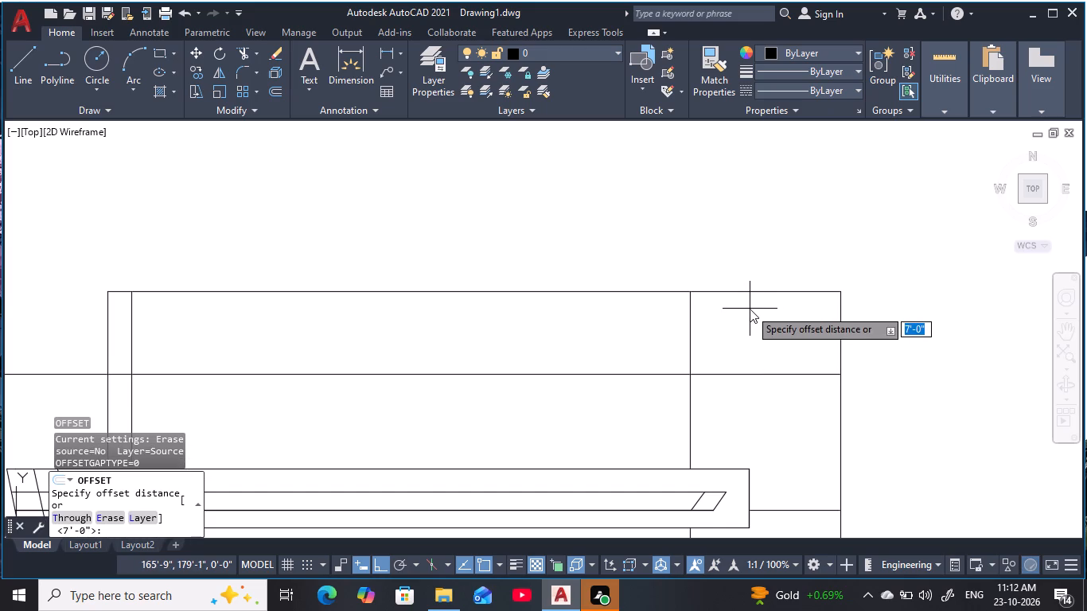
key("apostrophe")
type("6")
key("space")
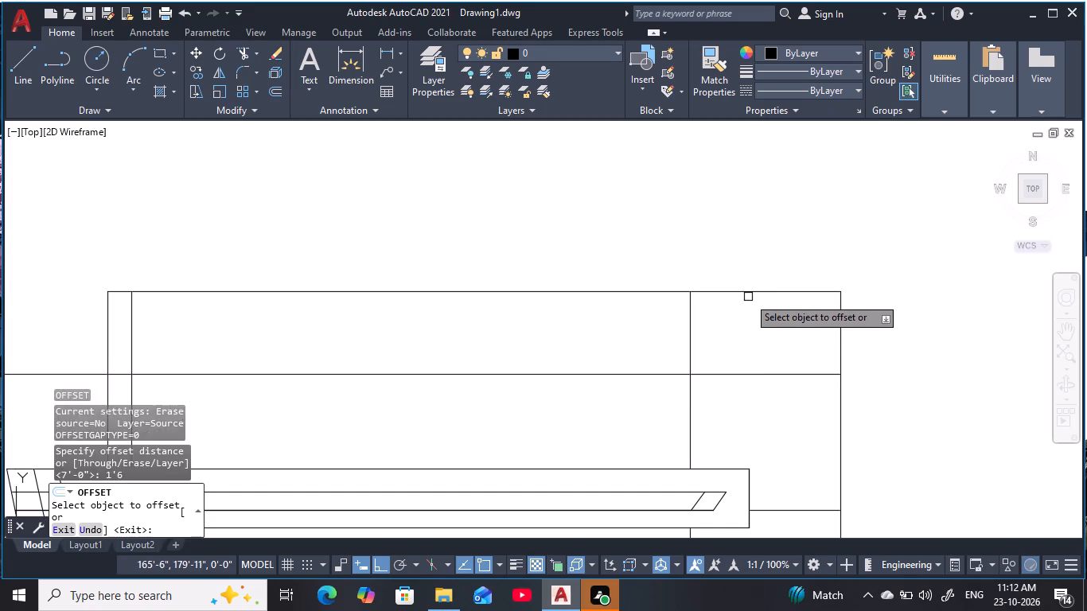
left_click(748, 296)
left_click(748, 295)
left_click(758, 250)
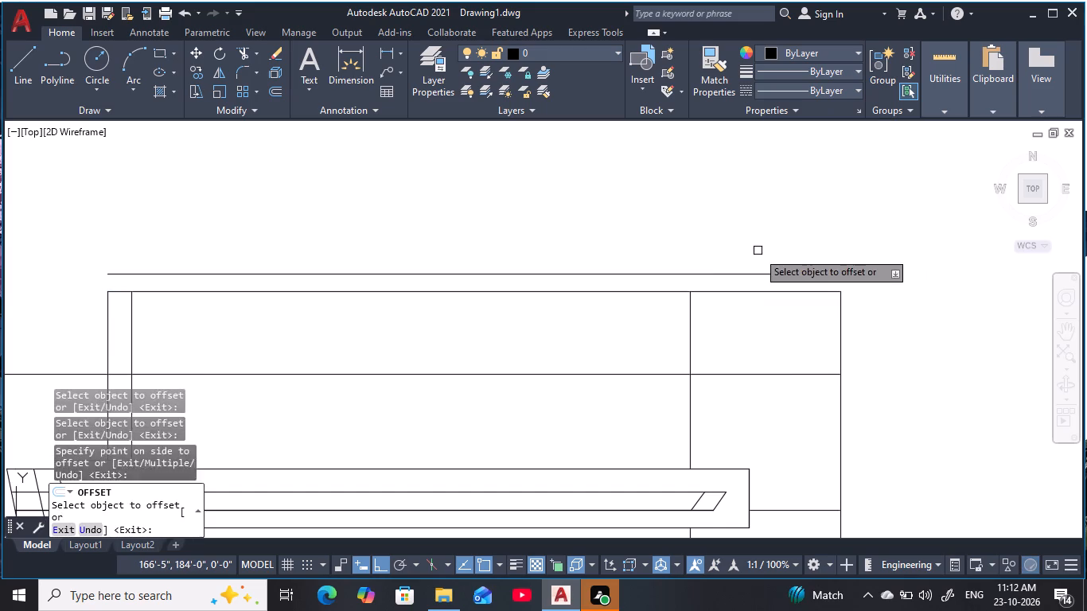
key("Escape")
key("Escape")
key("Escape")
key("Escape")
key("Escape")
key("Escape")
key("Escape")
key("Escape")
Extend the right vertical grid line and the boundary's right edge up to the new topmost line.
type("ex")
key("space")
left_click(686, 335)
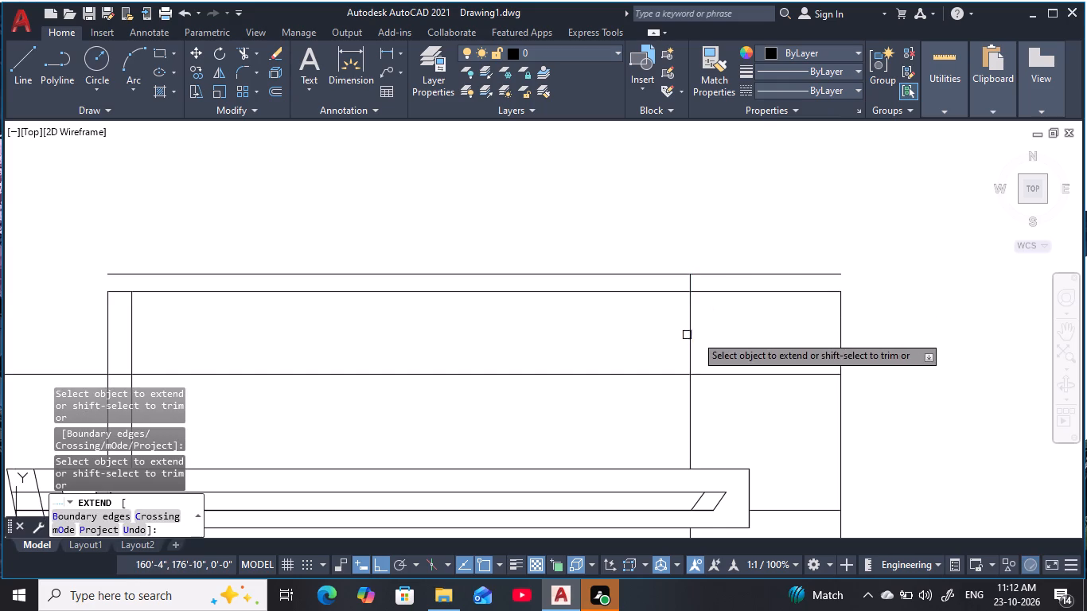
left_click(838, 335)
key("Escape")
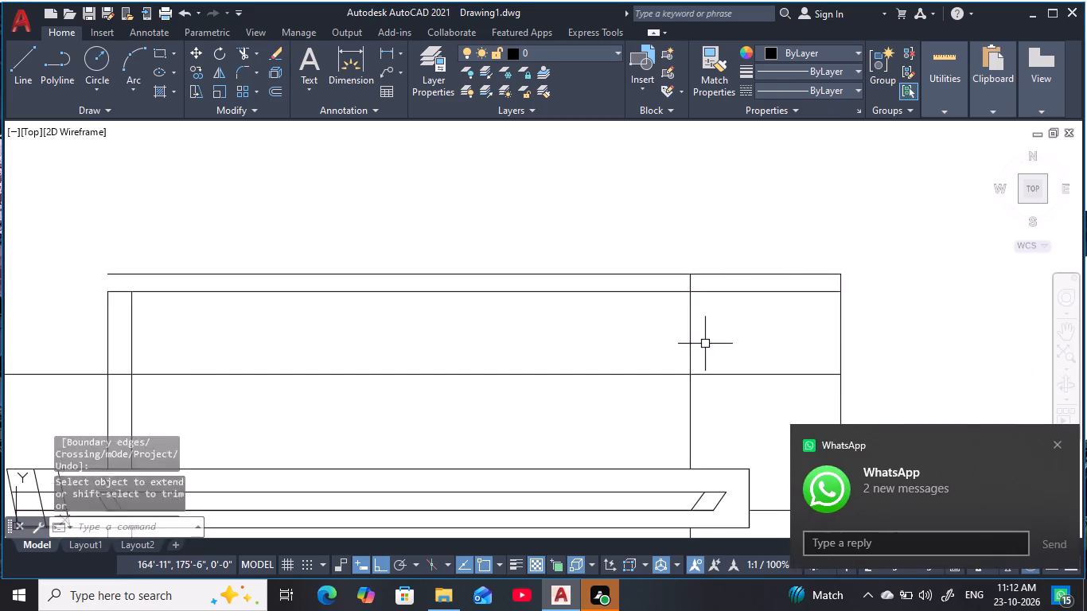
key("Escape")
key("Escape")
key("Escape")
Trim the topmost horizontal line's part to the left of the right vertical grid line.
type("tr")
key("space")
left_click(583, 272)
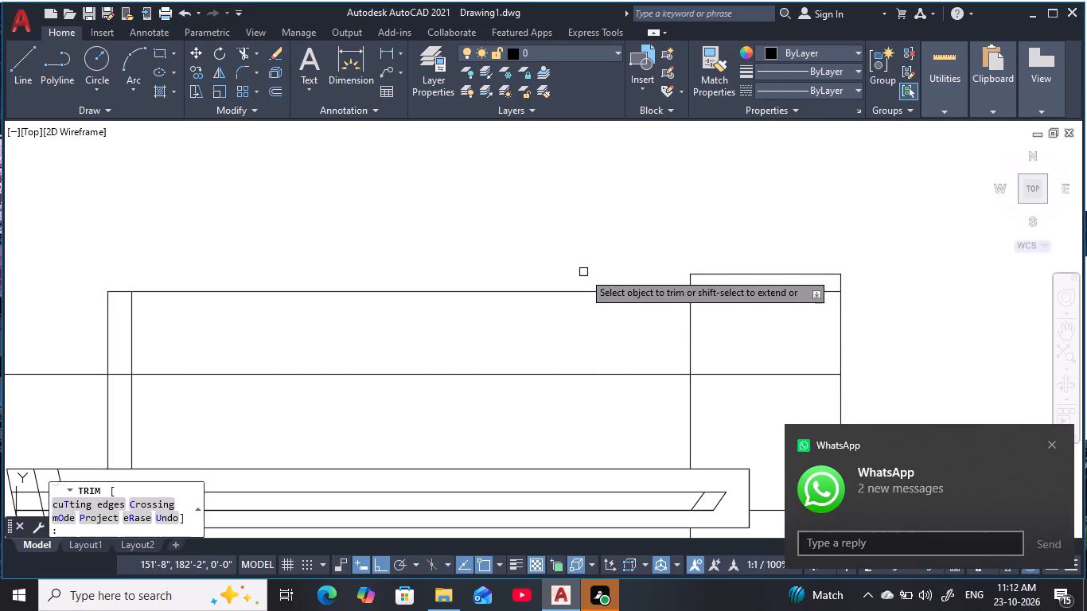
scroll(618, 247, "down", 1)
middle_click(619, 247)
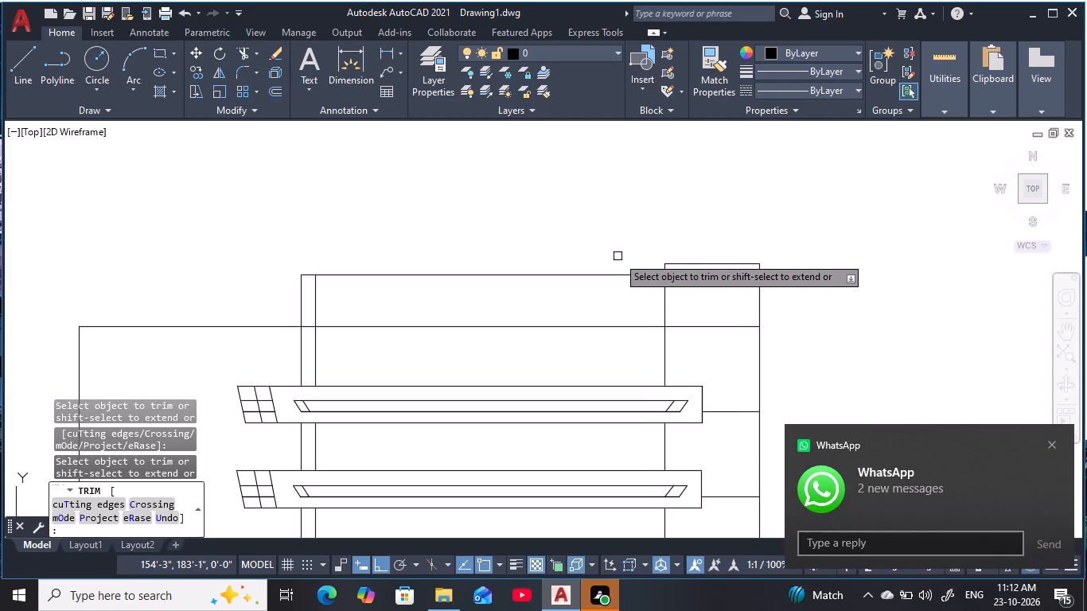
middle_click_drag(618, 256, 617, 272)
key("Escape")
key("Escape")
key("Escape")
key("Escape")
Trim the horizontal line below the topmost one between the right vertical grid line and the right edge.
type("tr")
key("space")
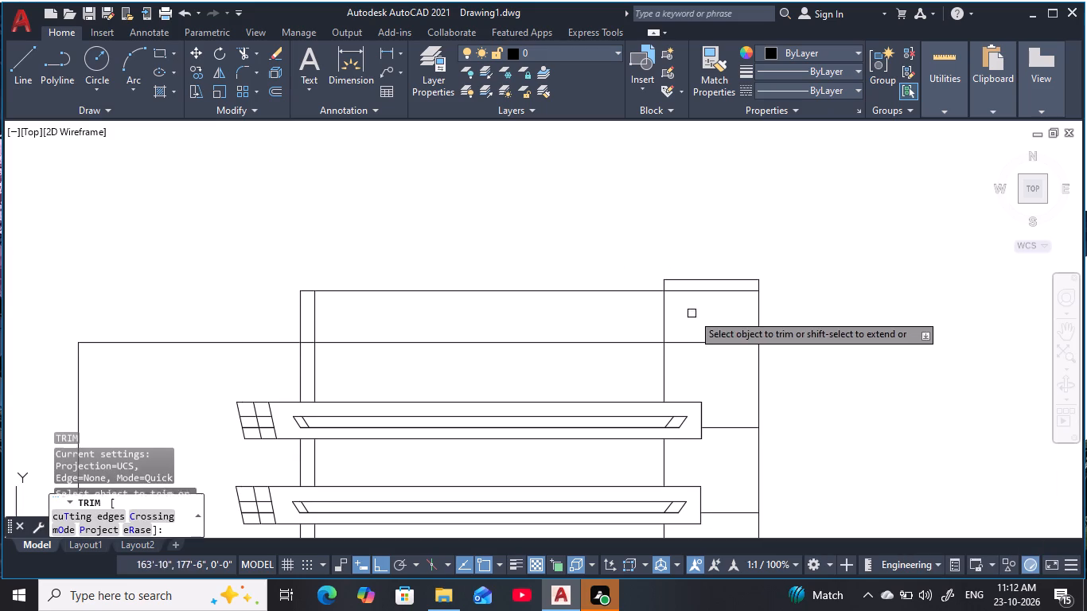
left_click(706, 292)
middle_click_drag(616, 284, 614, 270)
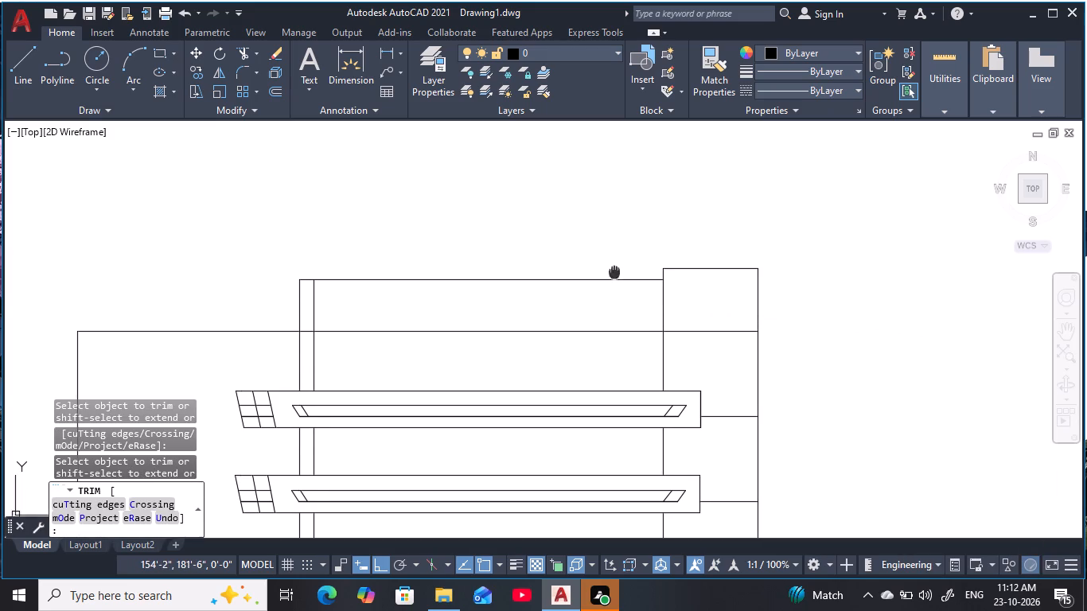
middle_click_drag(614, 270, 624, 283)
key("Escape")
key("Escape")
key("Escape")
key("Escape")
key("Escape")
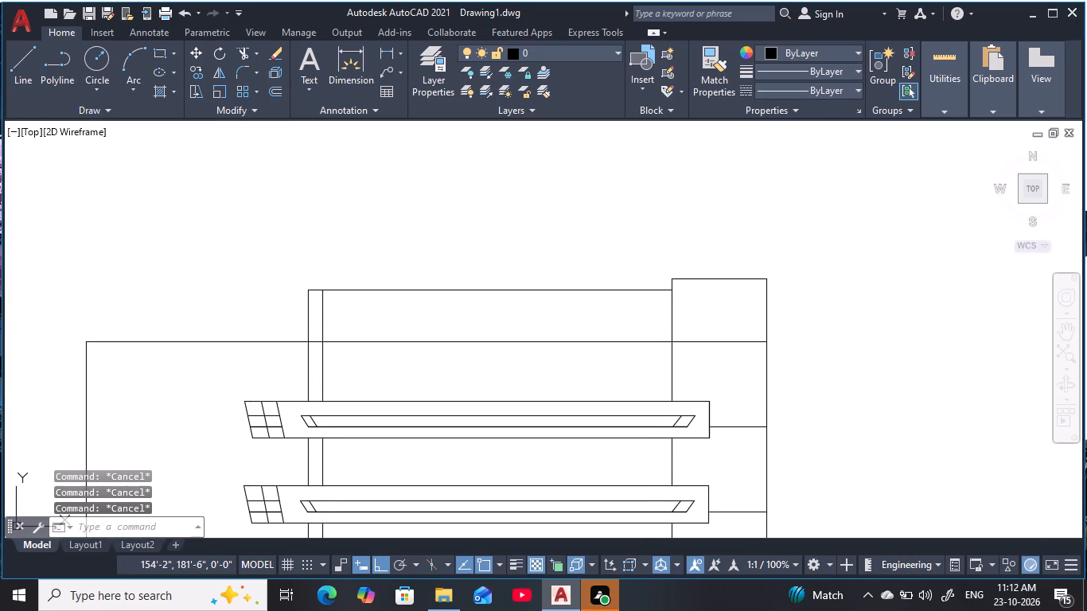
key("Escape")
key("Escape")
key("Escape")
key("Escape")
key("Escape")
key("Escape")
key("Escape")
key("Escape")
key("Escape")
key("Escape")
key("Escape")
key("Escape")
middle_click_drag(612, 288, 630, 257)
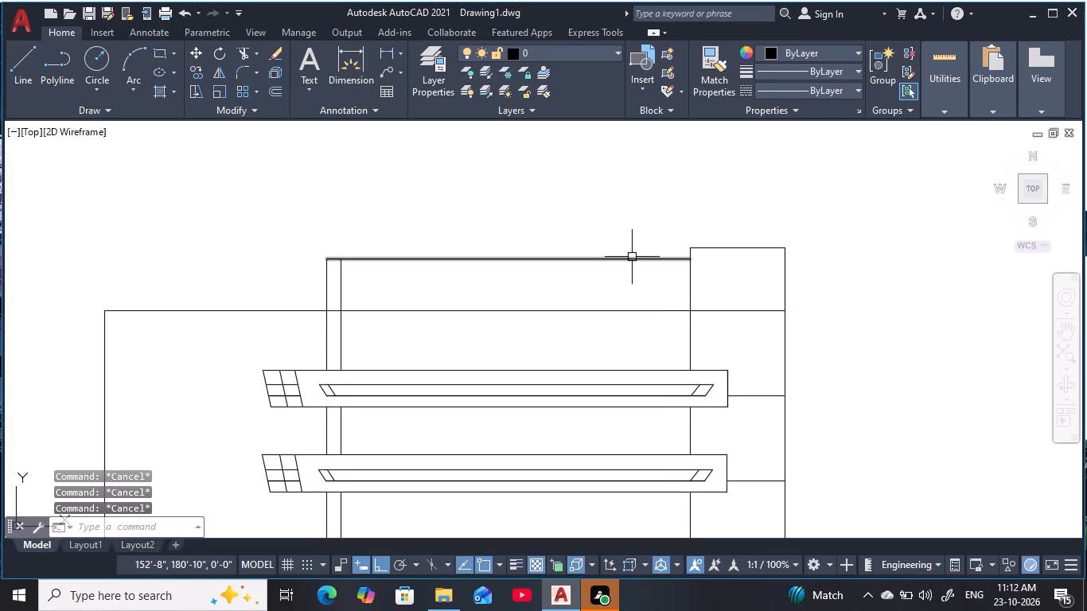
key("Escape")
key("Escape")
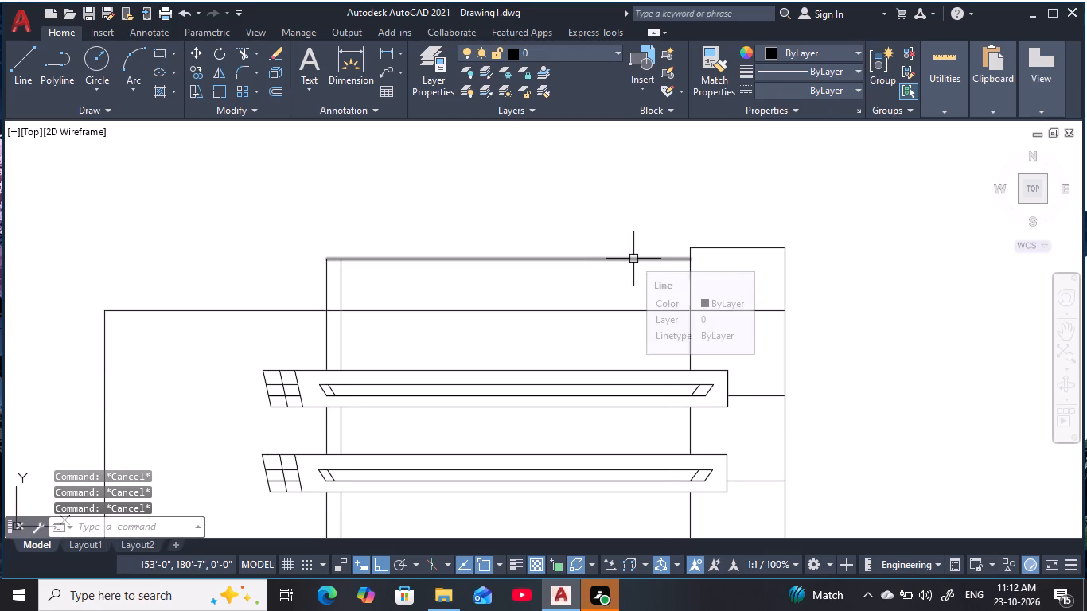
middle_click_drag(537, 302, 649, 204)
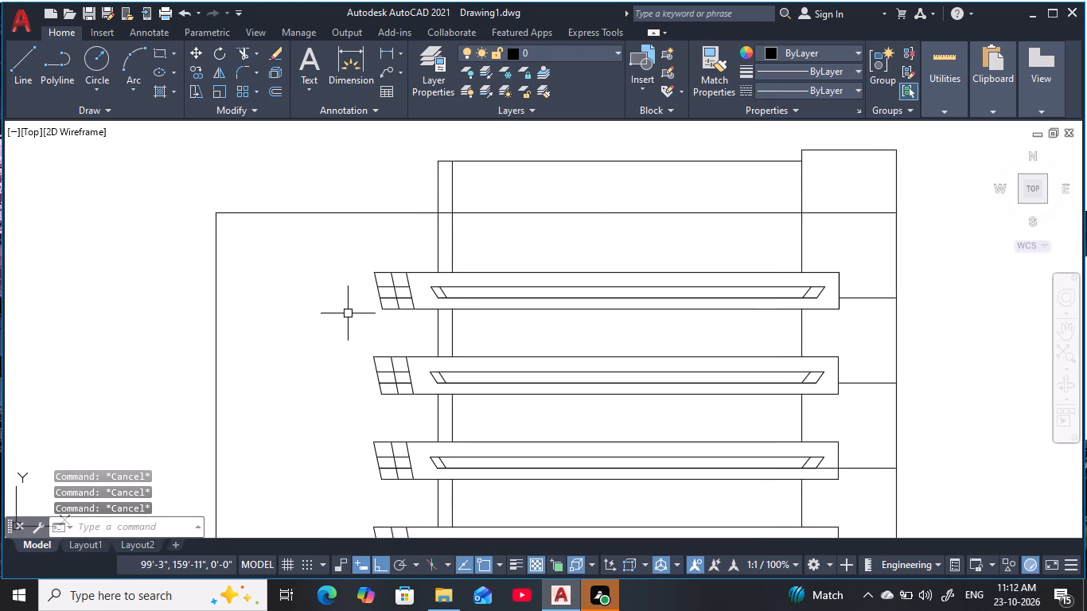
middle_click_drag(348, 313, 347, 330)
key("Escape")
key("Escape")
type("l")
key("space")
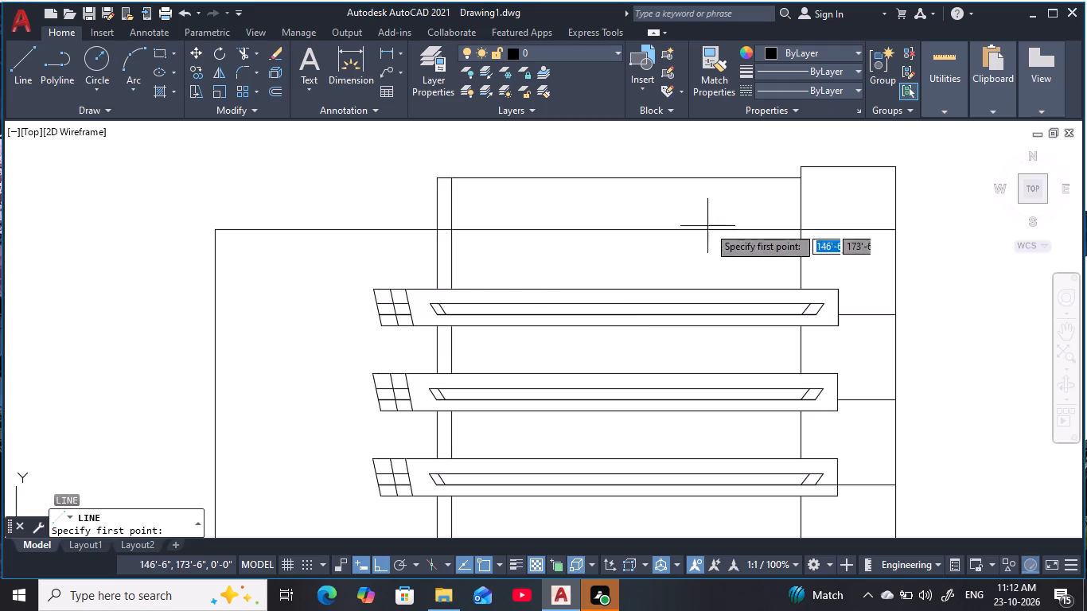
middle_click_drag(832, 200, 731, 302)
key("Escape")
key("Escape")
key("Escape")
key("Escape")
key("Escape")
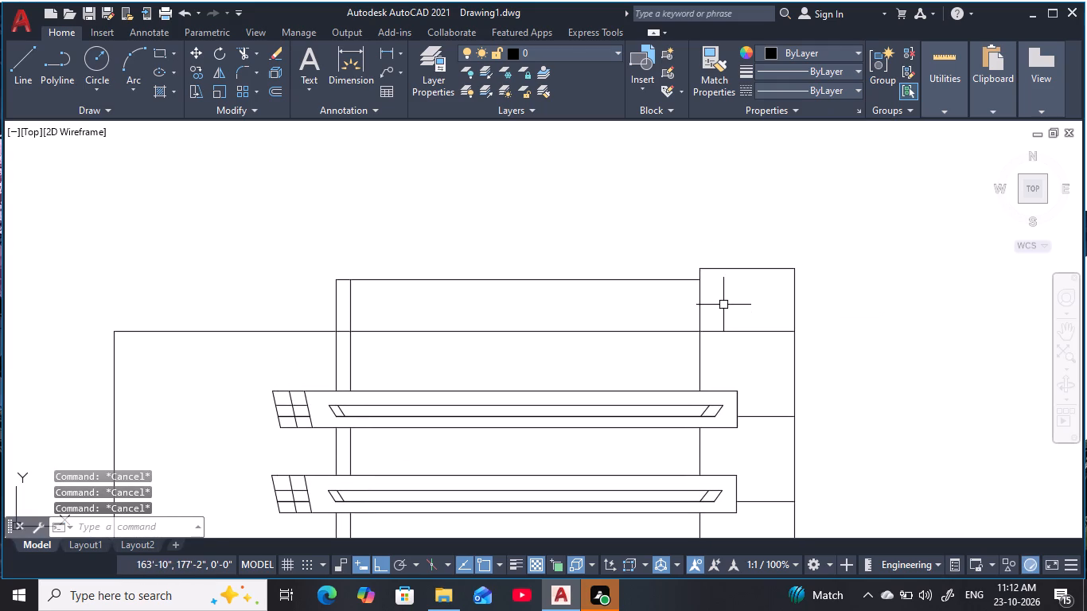
Offset the top edge of the raised block at the upper-right corner 2' upward.
key("o")
key("space")
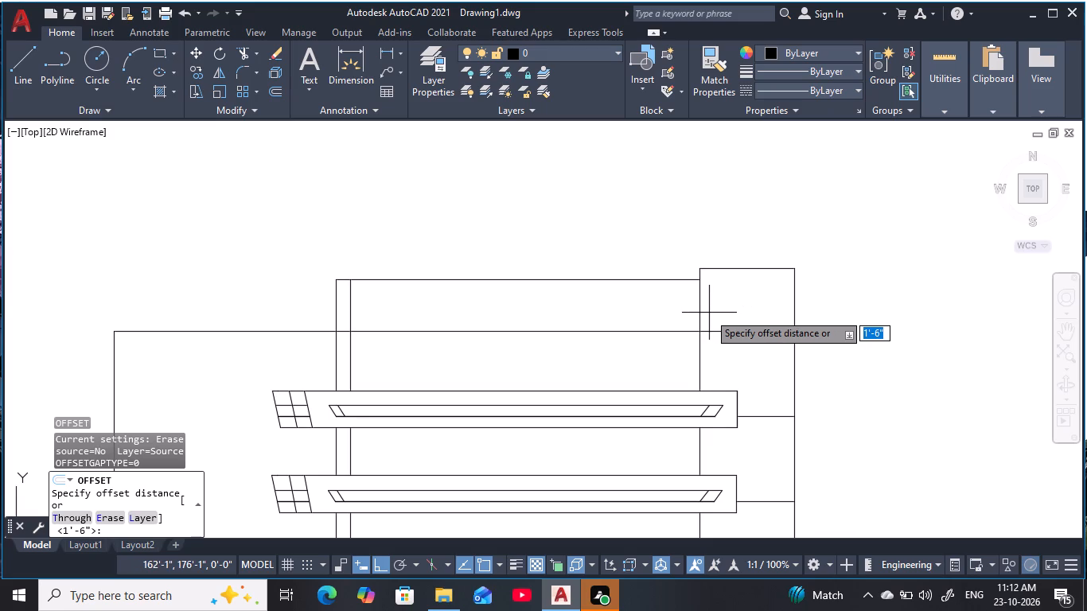
type("2'")
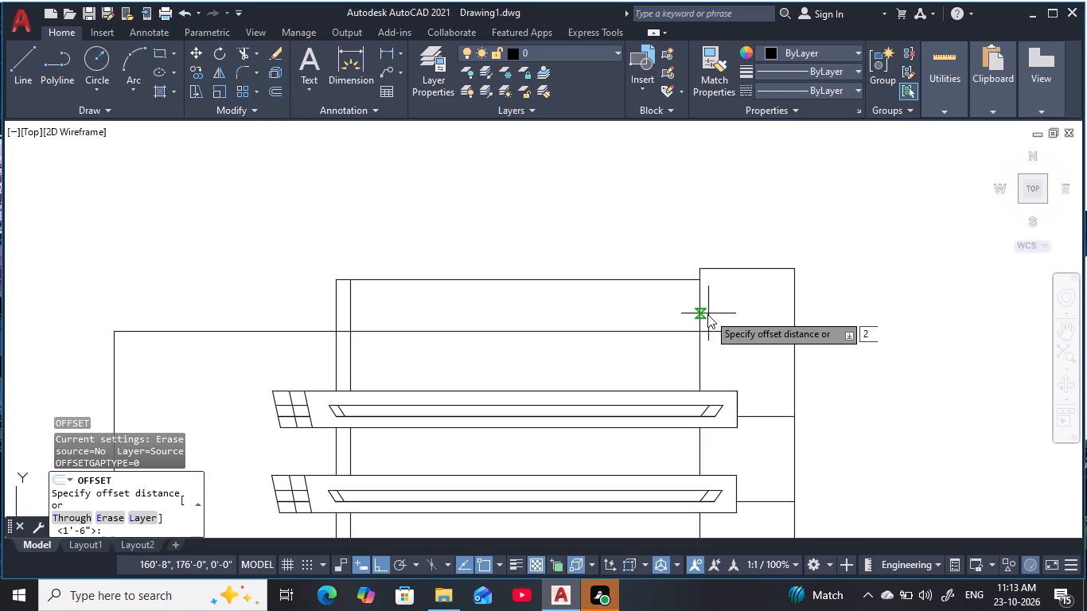
key("space")
left_click(741, 270)
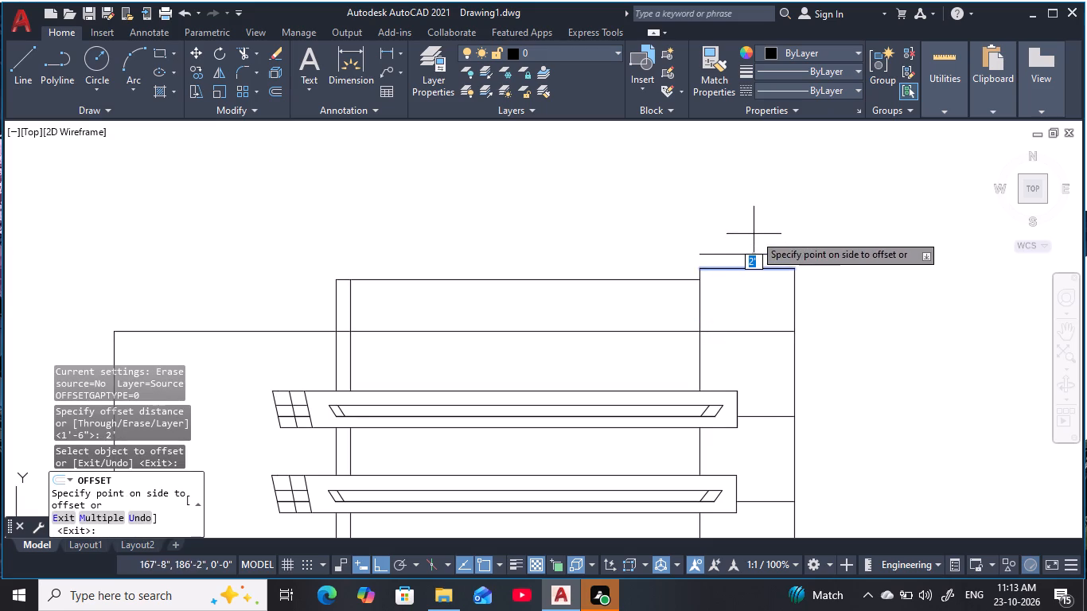
left_click(757, 231)
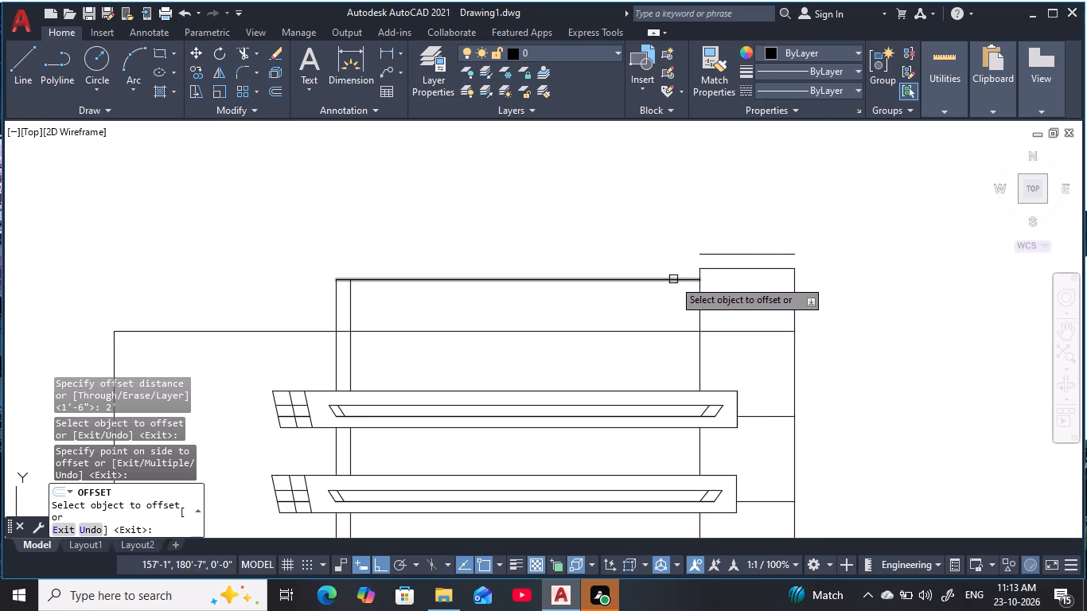
key("Escape")
key("Escape")
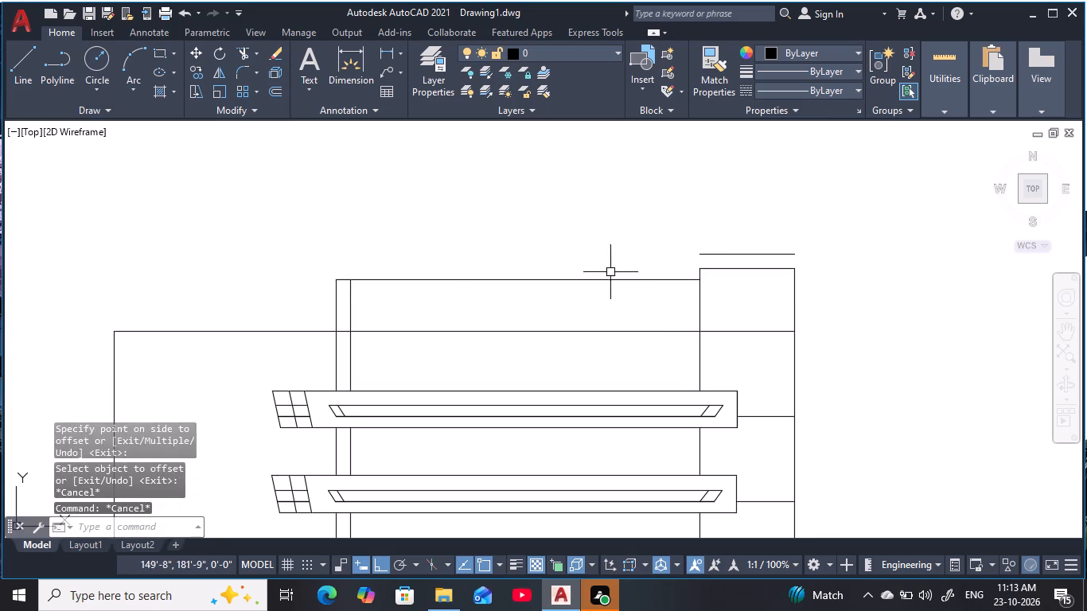
key("Escape")
key("Escape")
Draw a vertical line upward from the boundary's top-left corner, reaching above the level of the newly offset line.
middle_click_drag(434, 301, 446, 298)
key("Escape")
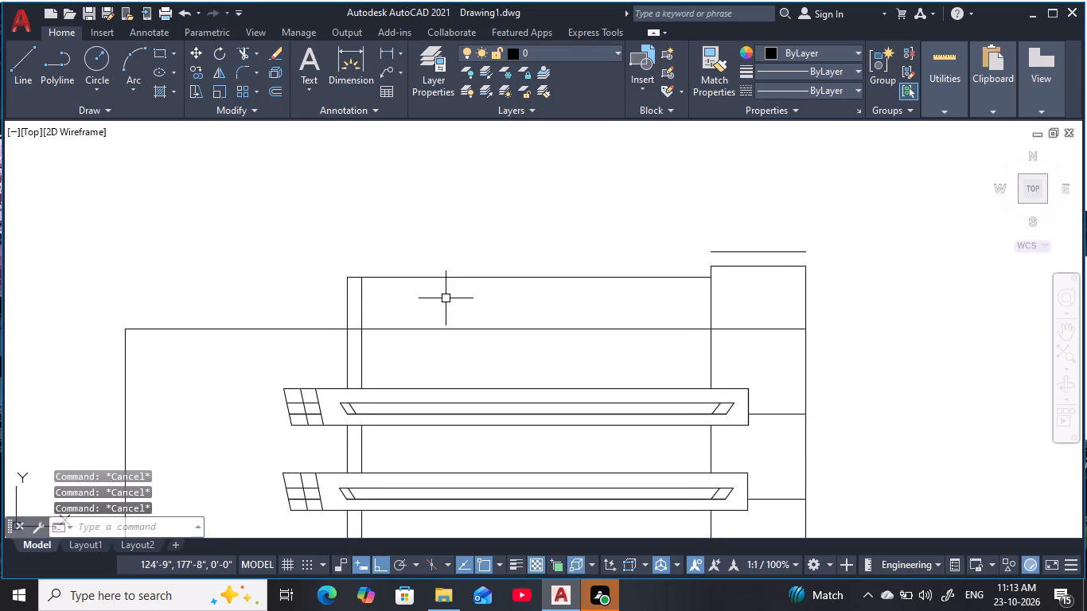
type("l")
key("space")
left_click(123, 325)
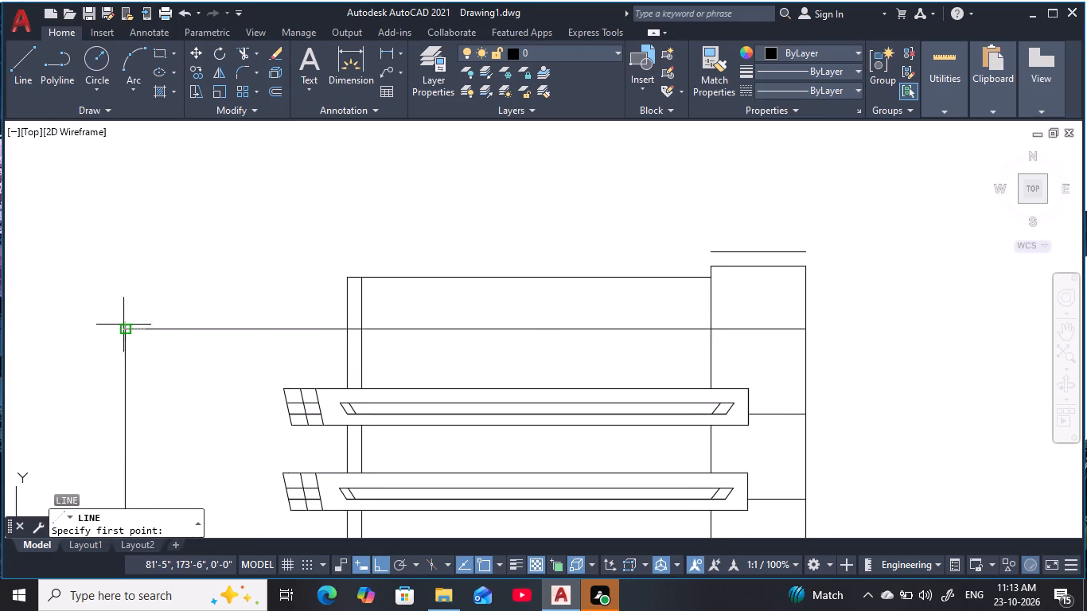
left_click(146, 189)
key("Escape")
key("Escape")
key("Escape")
Extend the topmost offset line leftward to the new vertical line at the boundary's left edge.
key("e")
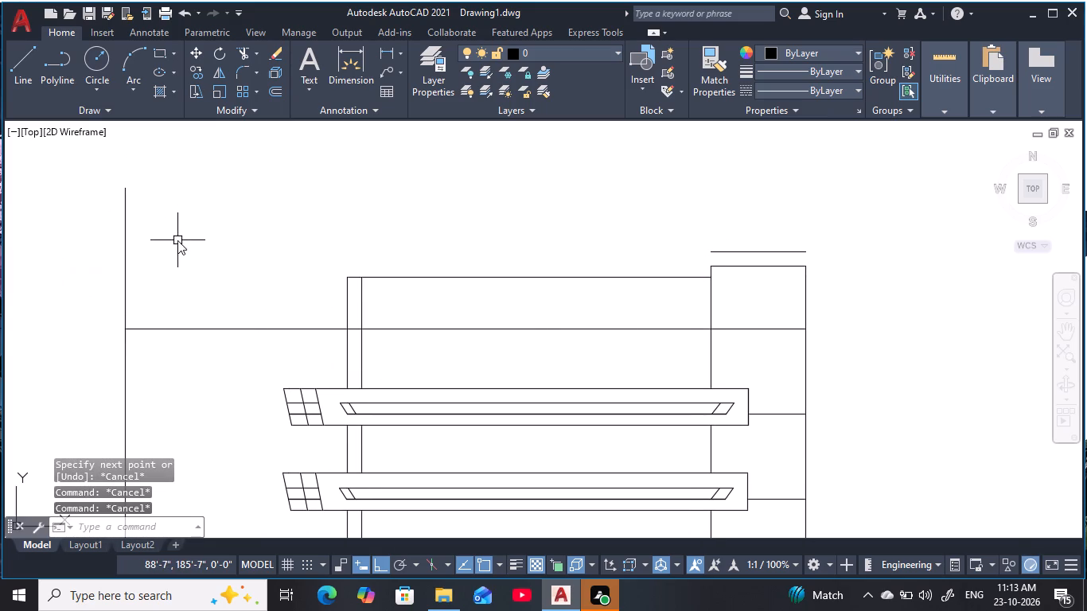
key("x")
key("space")
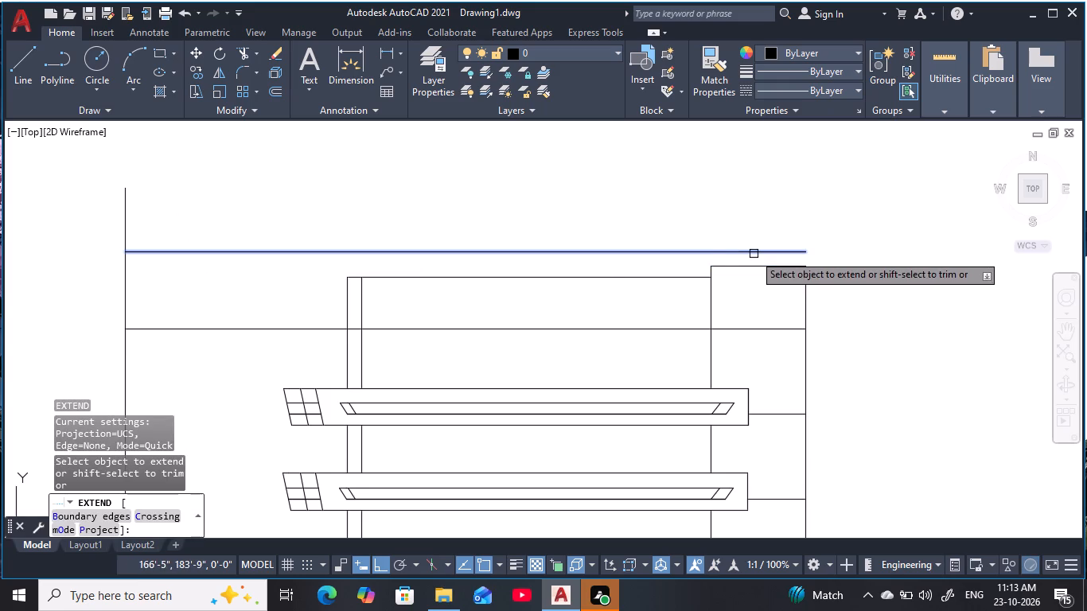
left_click(754, 254)
key("Escape")
key("Escape")
key("Escape")
key("Escape")
key("Escape")
key("Escape")
key("Escape")
Draw a vertical line from the midpoint of the raised block's top edge up to the topmost line.
key("l")
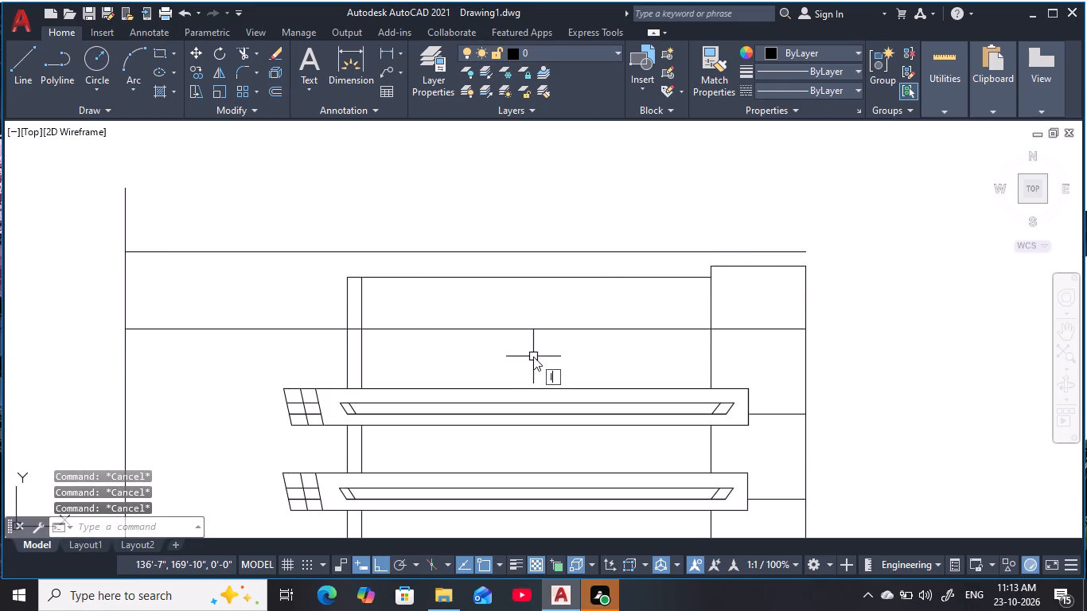
key("space")
scroll(797, 258, "up", 2)
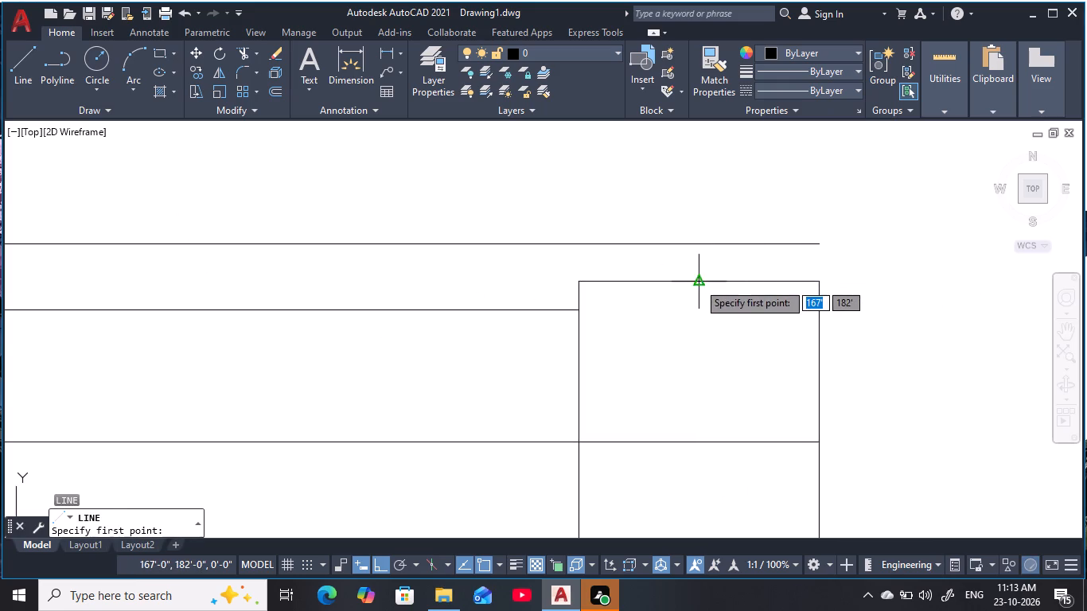
left_click(698, 282)
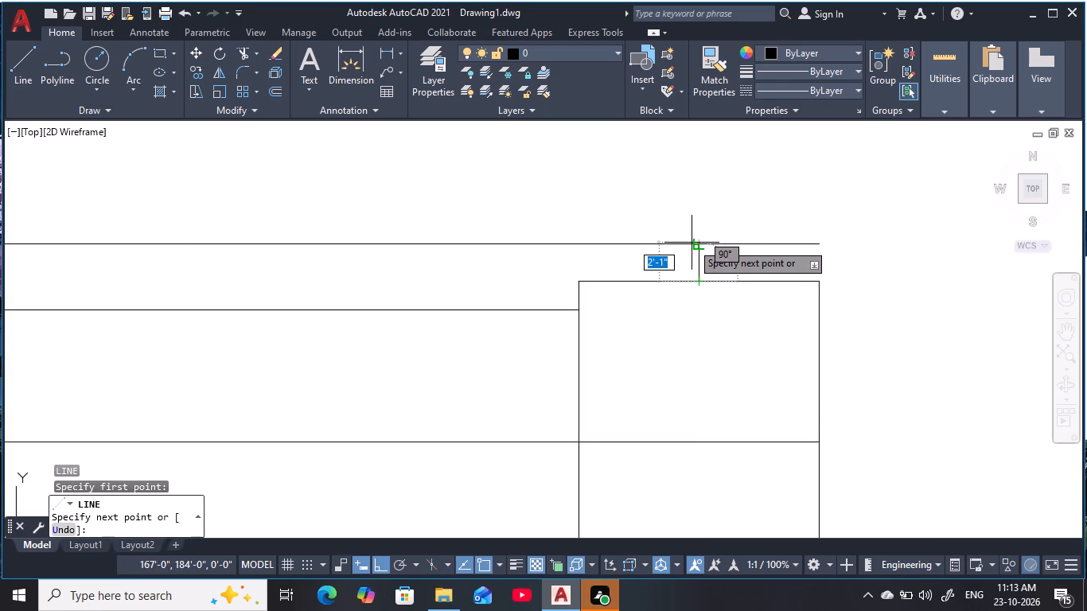
left_click(697, 243)
key("Escape")
key("Escape")
key("Escape")
key("Escape")
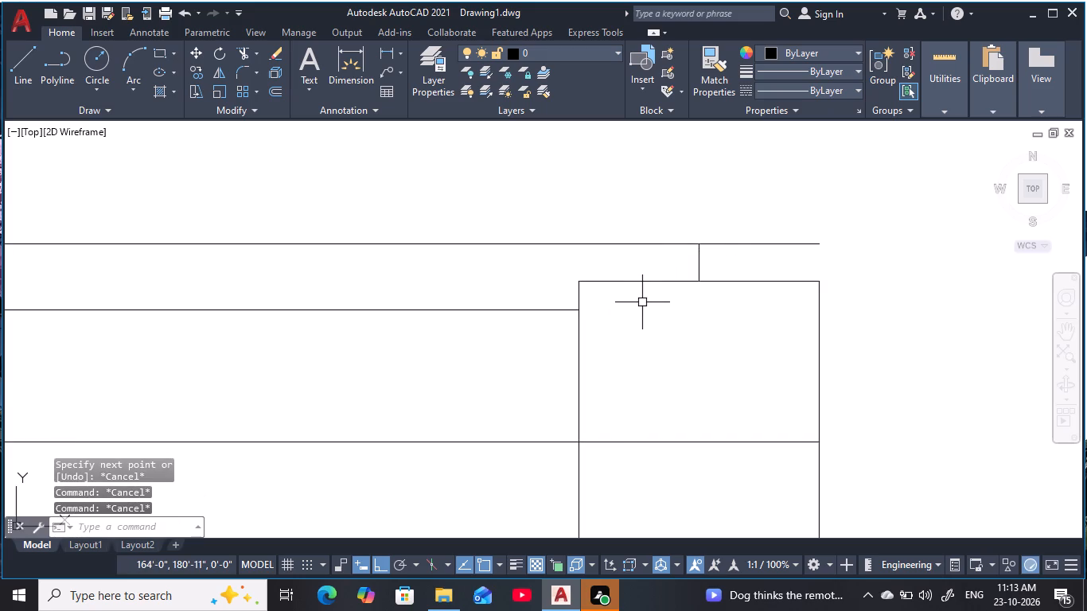
Trim the part of the topmost line to the right of the short vertical line above the raised block.
type("tr")
key("space")
left_click(752, 255)
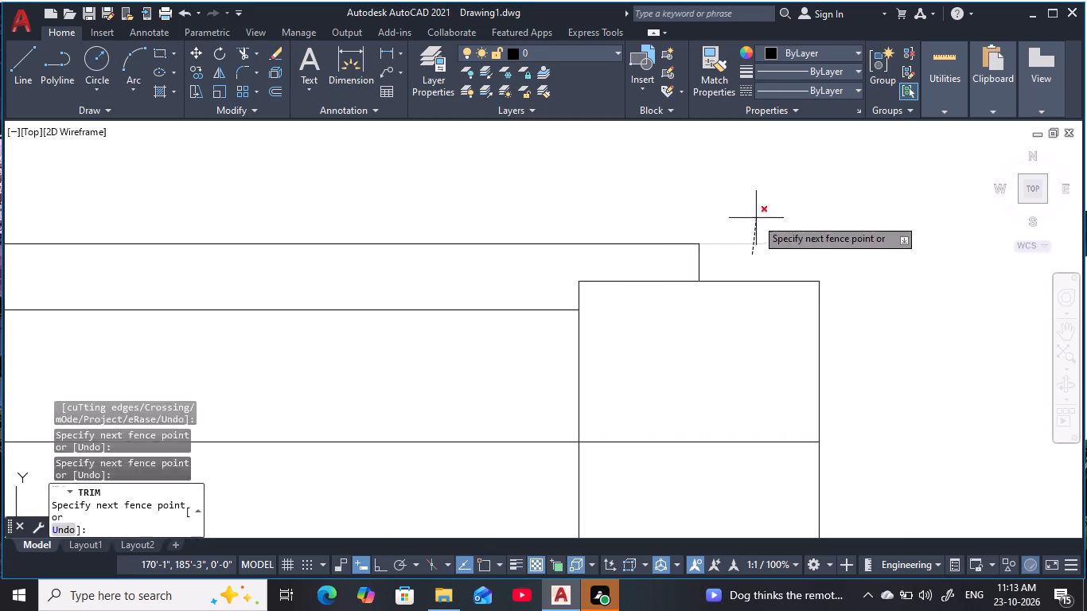
left_click(756, 218)
scroll(555, 262, "down", 2)
middle_click_drag(540, 270, 847, 246)
key("Escape")
key("Escape")
key("Escape")
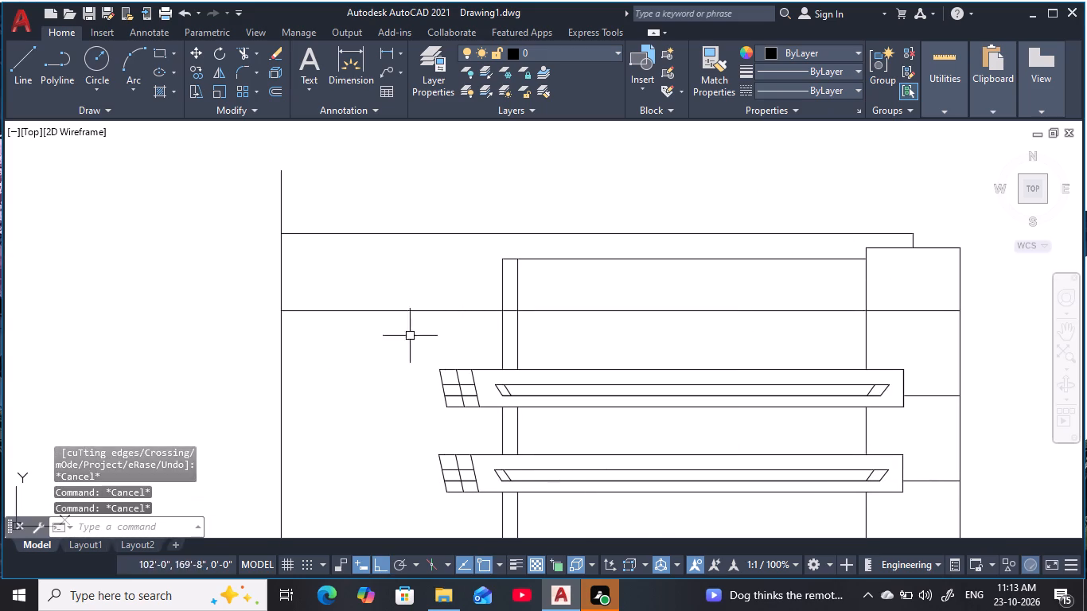
Trim the left vertical line's part that projects above the topmost horizontal line.
key("Escape")
type("tr")
key("space")
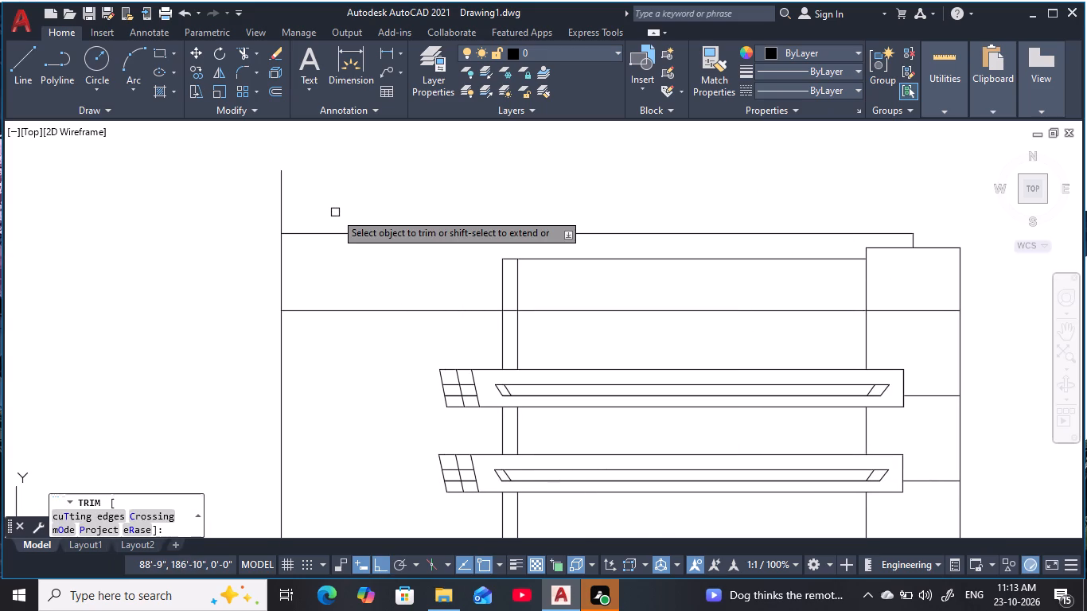
left_click_drag(322, 208, 254, 213)
scroll(240, 263, "down", 1)
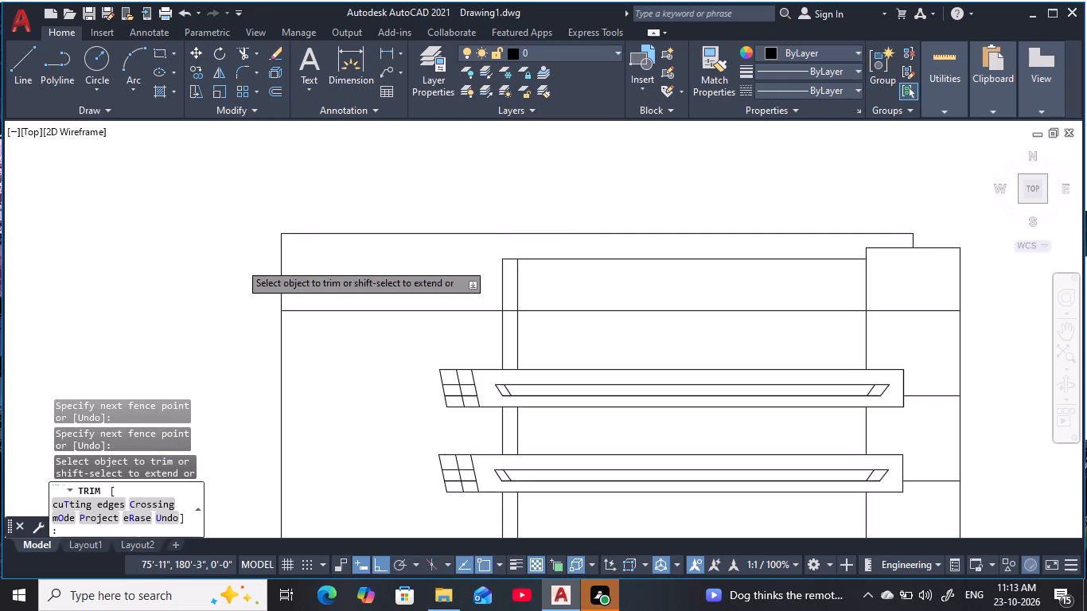
scroll(237, 267, "down", 1)
middle_click_drag(236, 267, 267, 220)
middle_click_drag(264, 231, 292, 255)
key("Escape")
key("Escape")
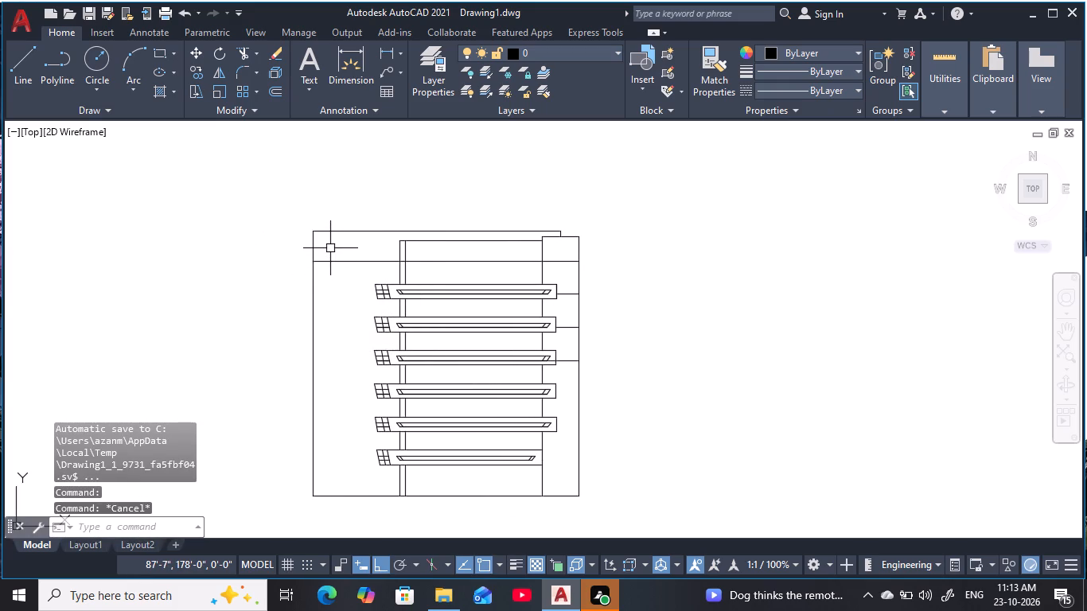
key("Escape")
key("Escape")
key("Escape")
key("Escape")
key("Escape")
key("Escape")
key("Escape")
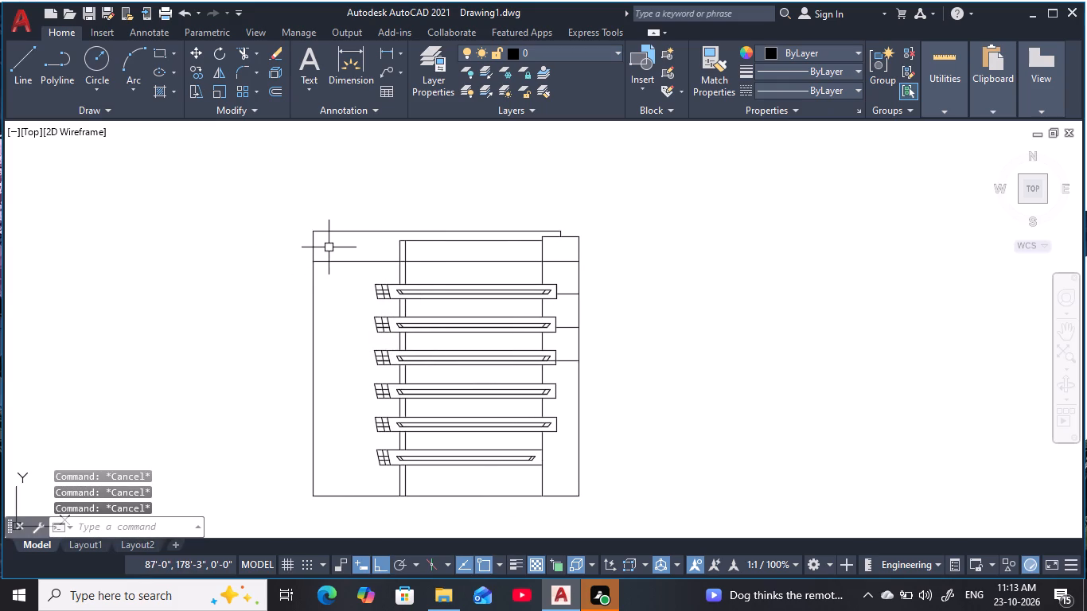
key("Escape")
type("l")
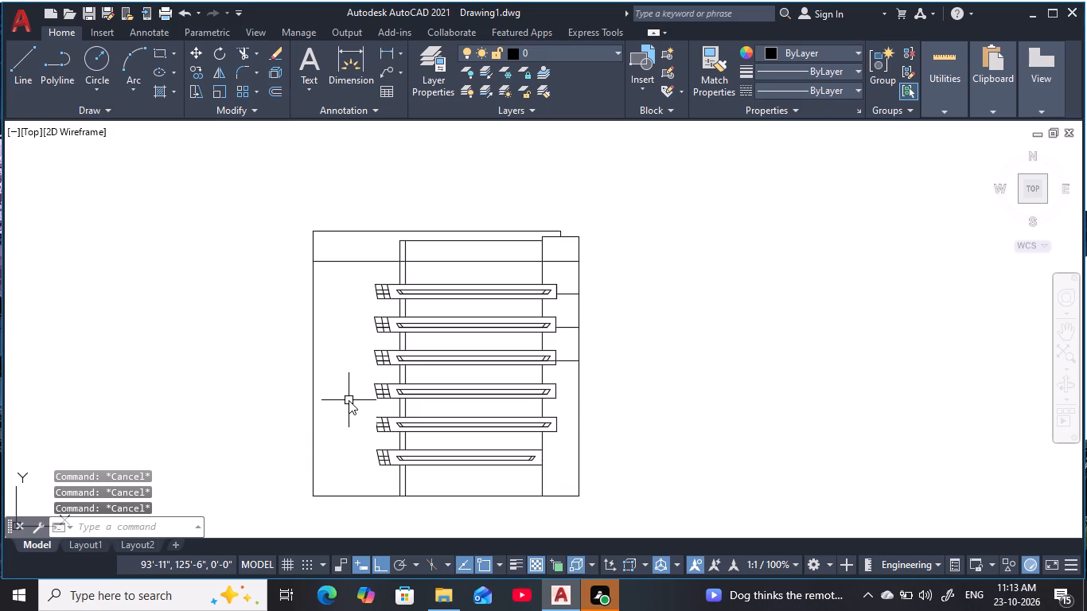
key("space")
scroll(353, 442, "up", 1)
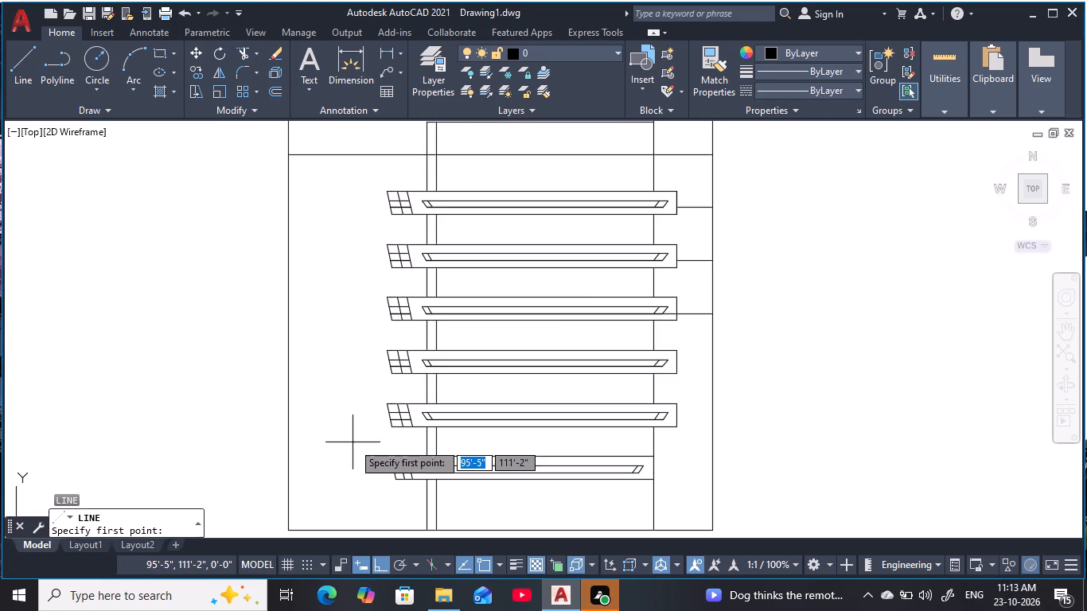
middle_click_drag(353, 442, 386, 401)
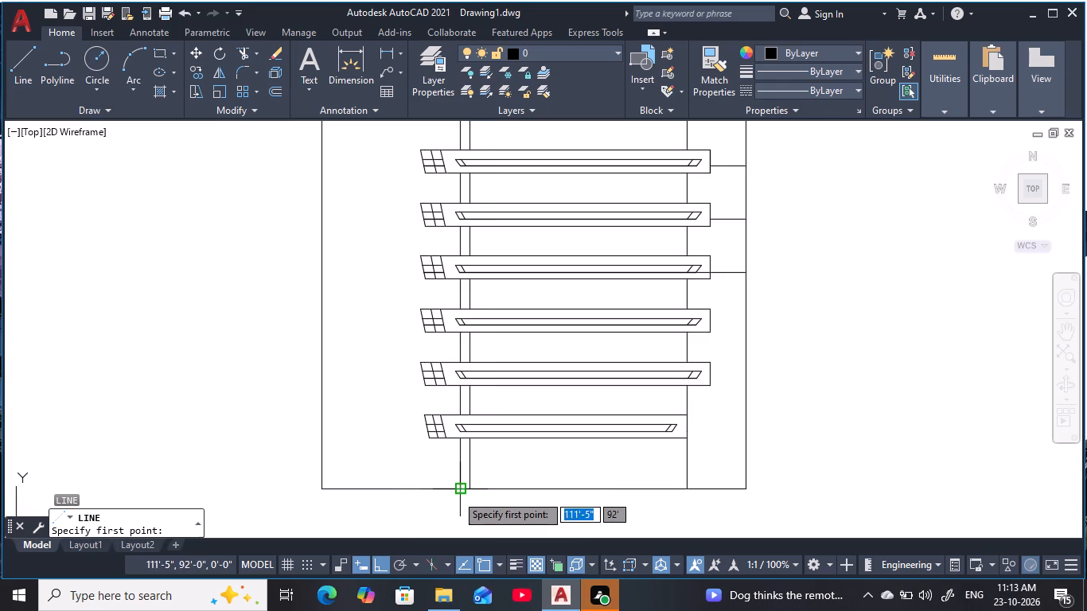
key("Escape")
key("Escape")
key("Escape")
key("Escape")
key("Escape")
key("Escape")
Draw a 30' line along the bottom edge from the boundary's bottom-left corner to the left vertical grid line.
type("l")
key("space")
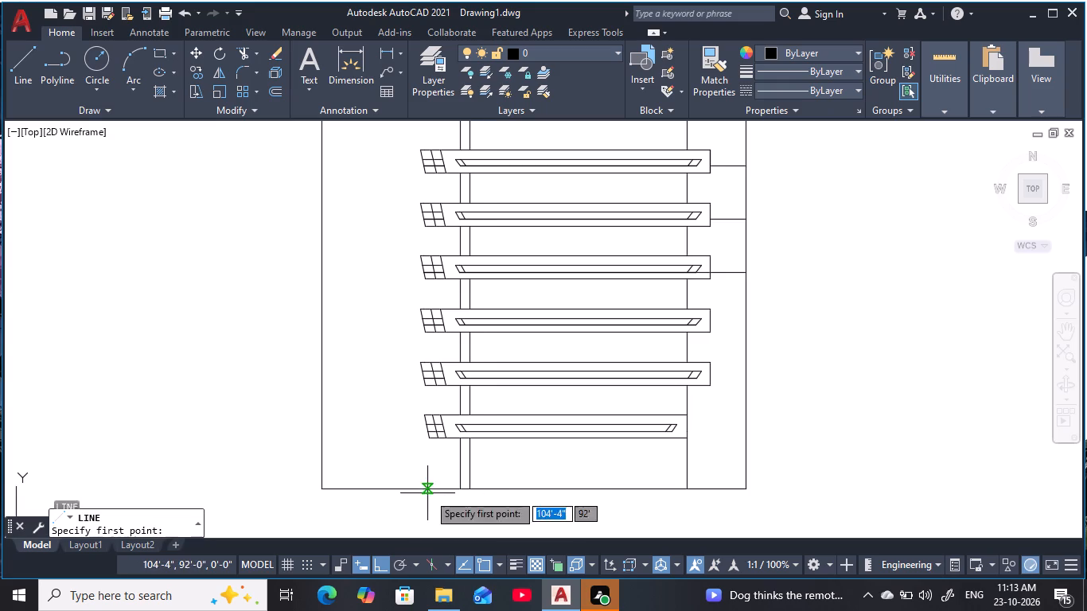
left_click(324, 489)
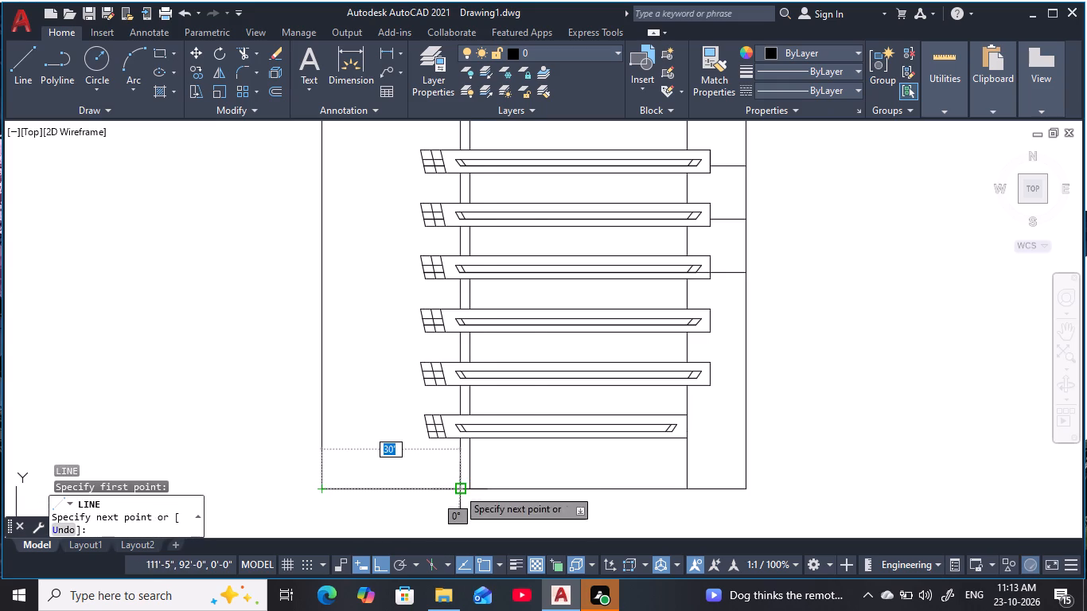
left_click(457, 488)
key("Escape")
key("Escape")
key("Escape")
key("Escape")
key("Escape")
With Ortho off, draw a slanted line from the midpoint of the 30' bottom segment to the outline's top-left corner.
type("l")
key("space")
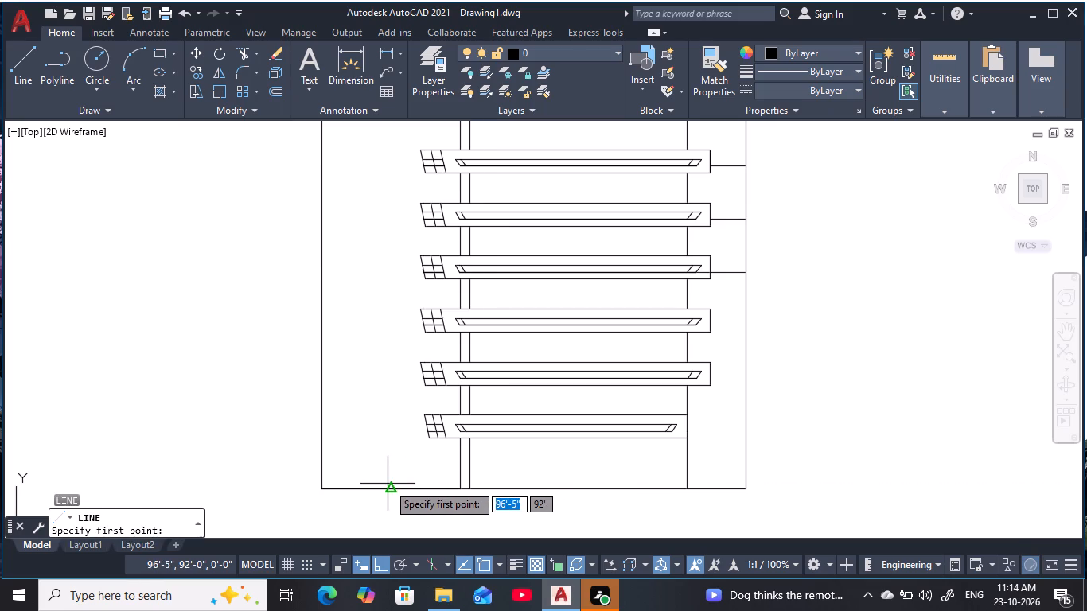
left_click(391, 487)
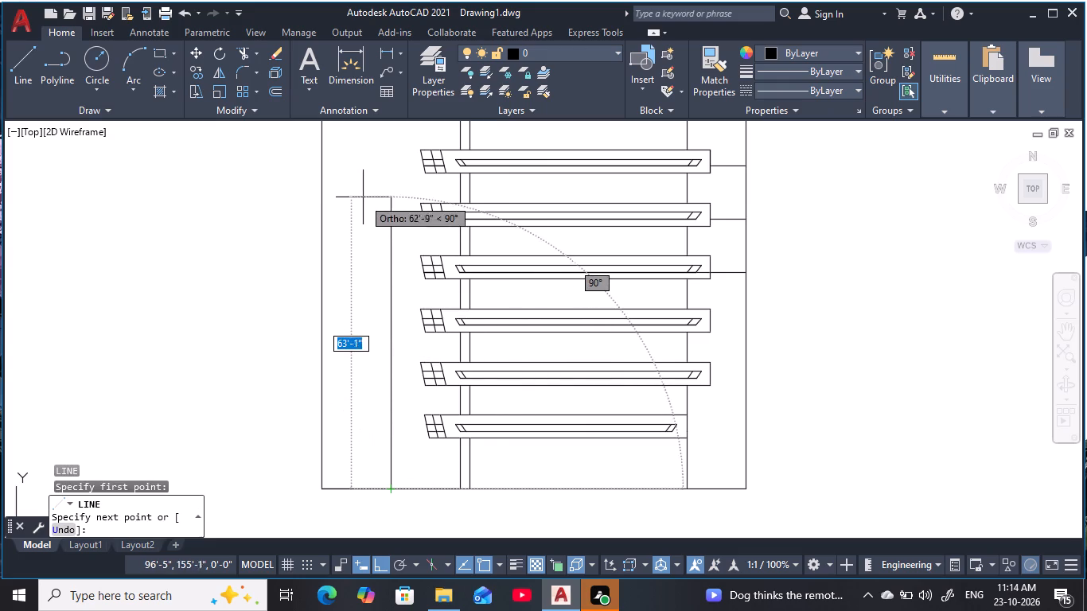
key("F8")
middle_click_drag(352, 186, 366, 383)
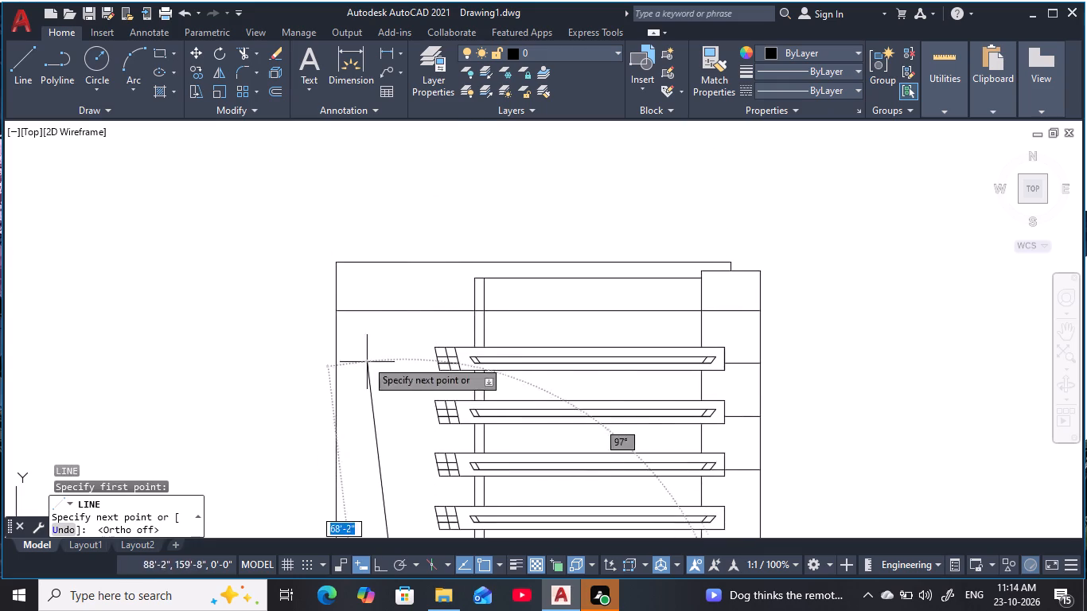
left_click(339, 262)
scroll(399, 351, "down", 1)
middle_click_drag(403, 356, 494, 100)
scroll(441, 274, "down", 1)
key("Escape")
key("Escape")
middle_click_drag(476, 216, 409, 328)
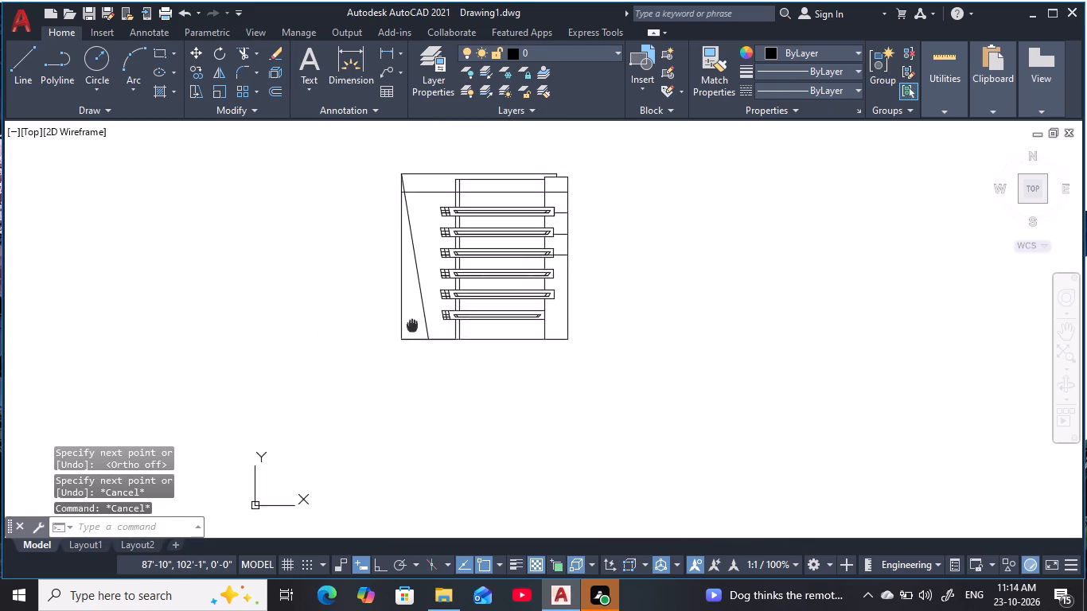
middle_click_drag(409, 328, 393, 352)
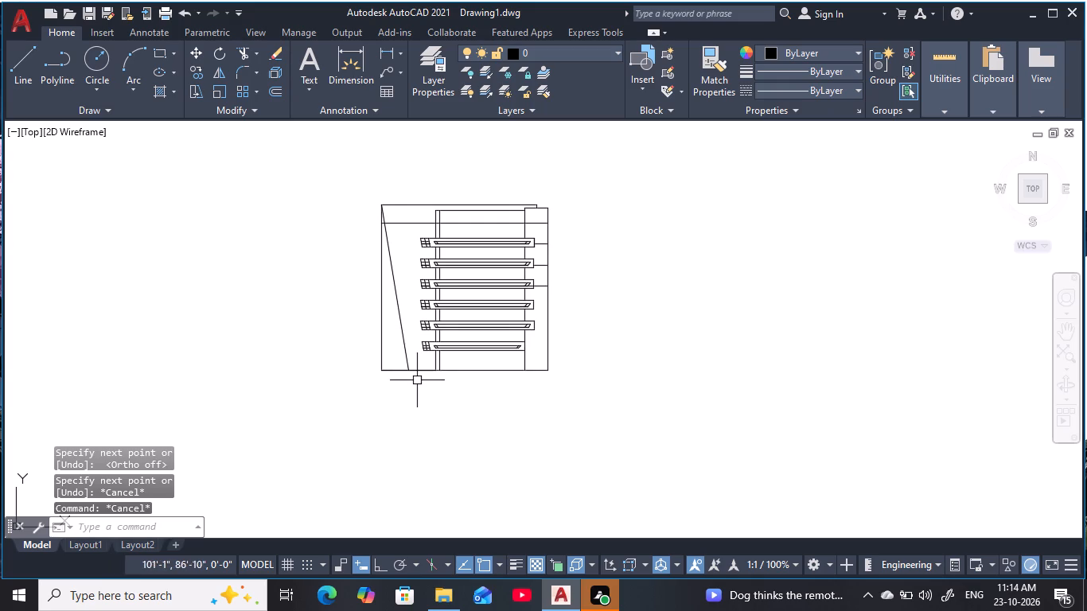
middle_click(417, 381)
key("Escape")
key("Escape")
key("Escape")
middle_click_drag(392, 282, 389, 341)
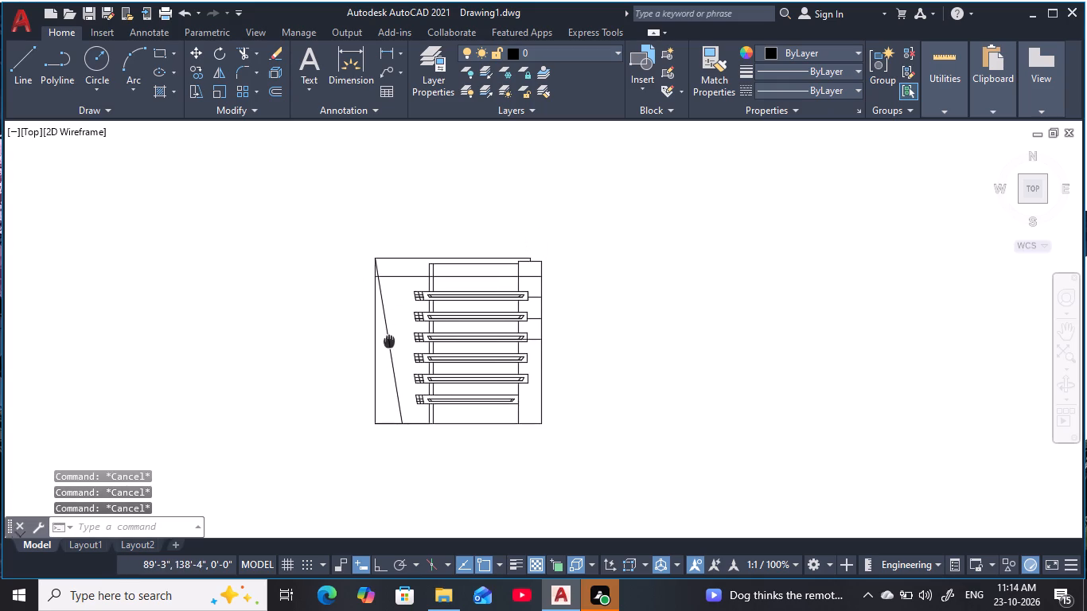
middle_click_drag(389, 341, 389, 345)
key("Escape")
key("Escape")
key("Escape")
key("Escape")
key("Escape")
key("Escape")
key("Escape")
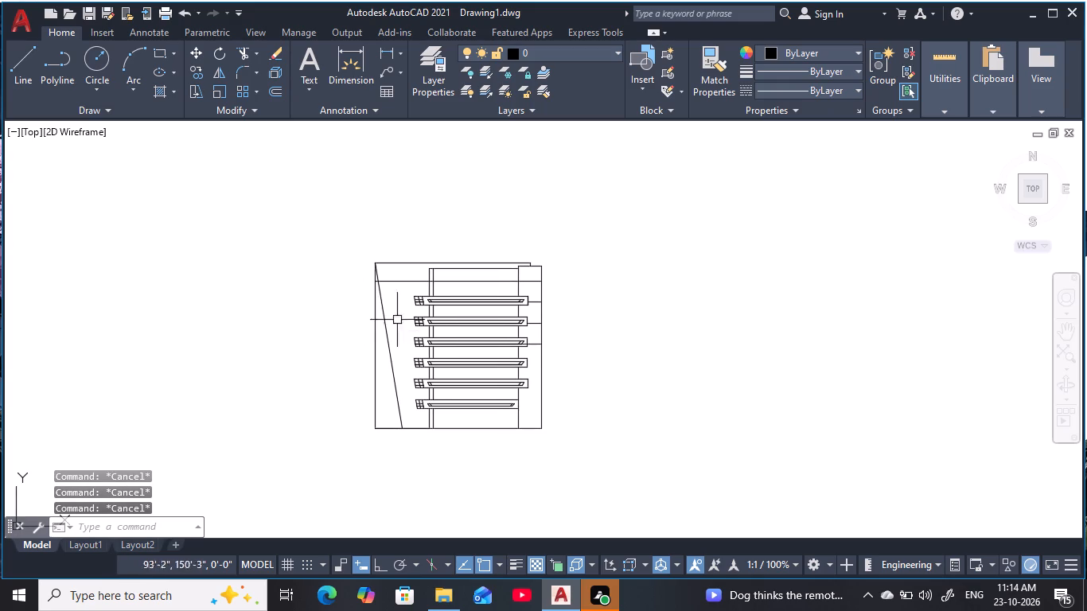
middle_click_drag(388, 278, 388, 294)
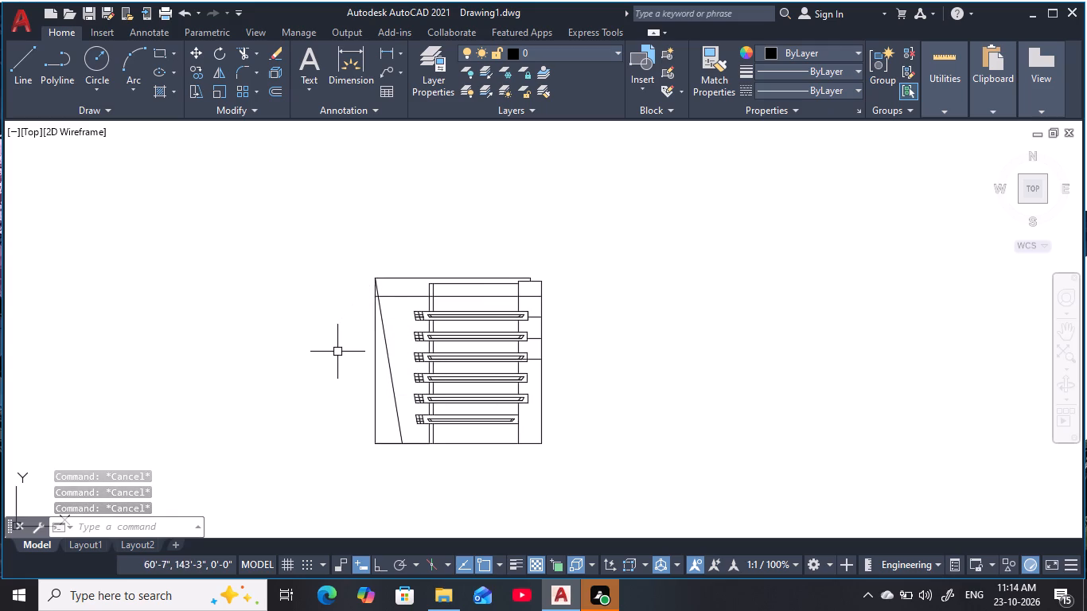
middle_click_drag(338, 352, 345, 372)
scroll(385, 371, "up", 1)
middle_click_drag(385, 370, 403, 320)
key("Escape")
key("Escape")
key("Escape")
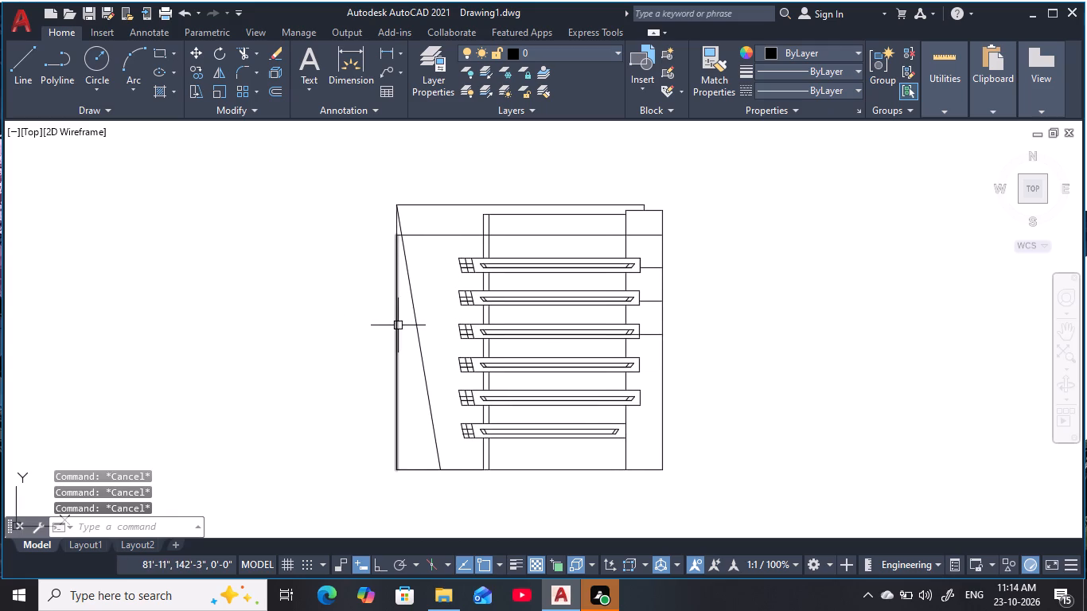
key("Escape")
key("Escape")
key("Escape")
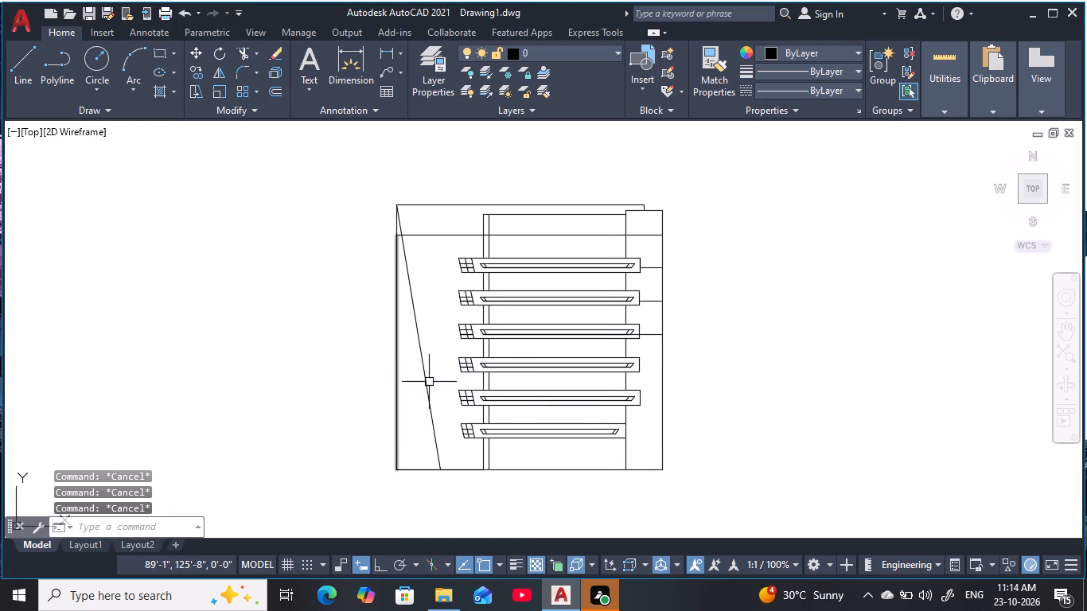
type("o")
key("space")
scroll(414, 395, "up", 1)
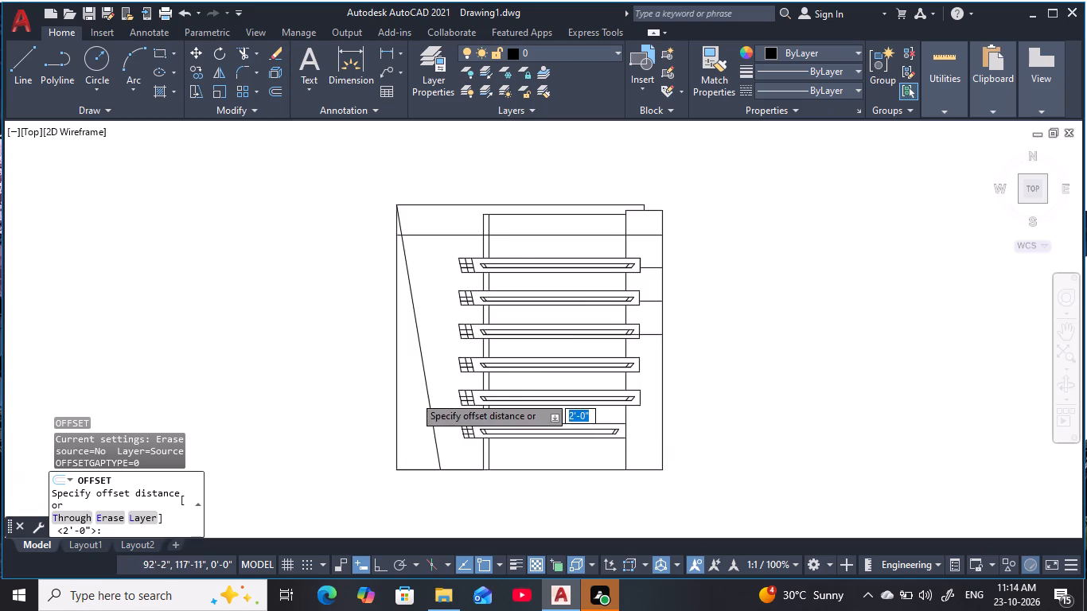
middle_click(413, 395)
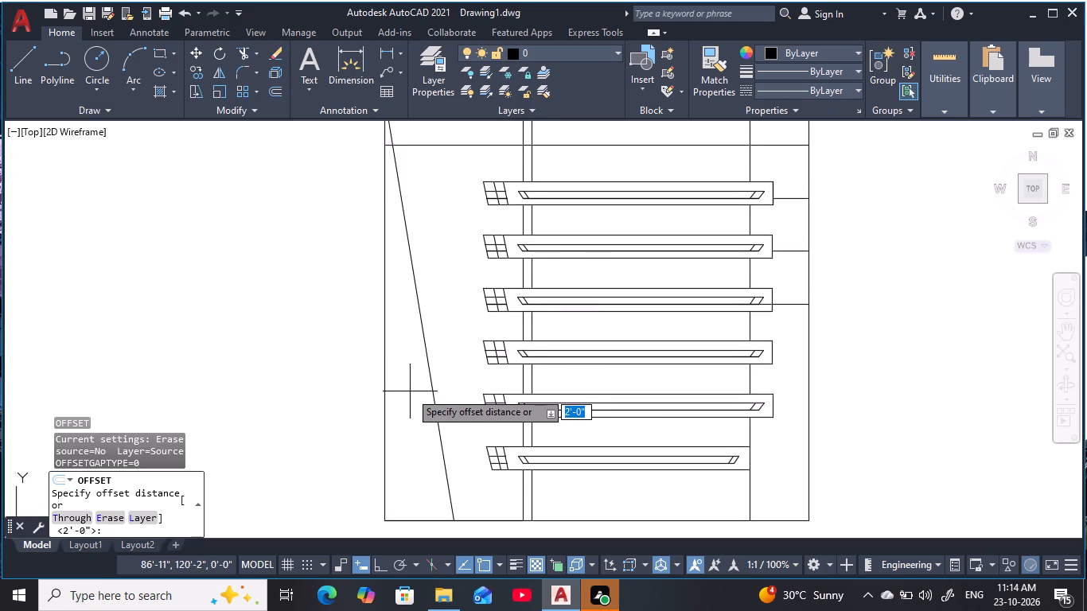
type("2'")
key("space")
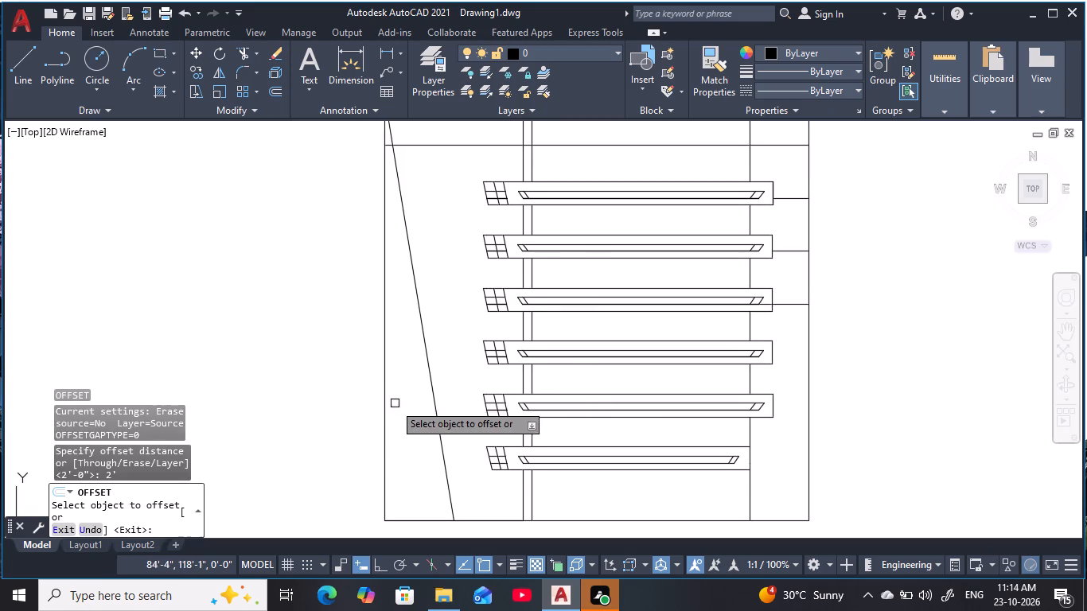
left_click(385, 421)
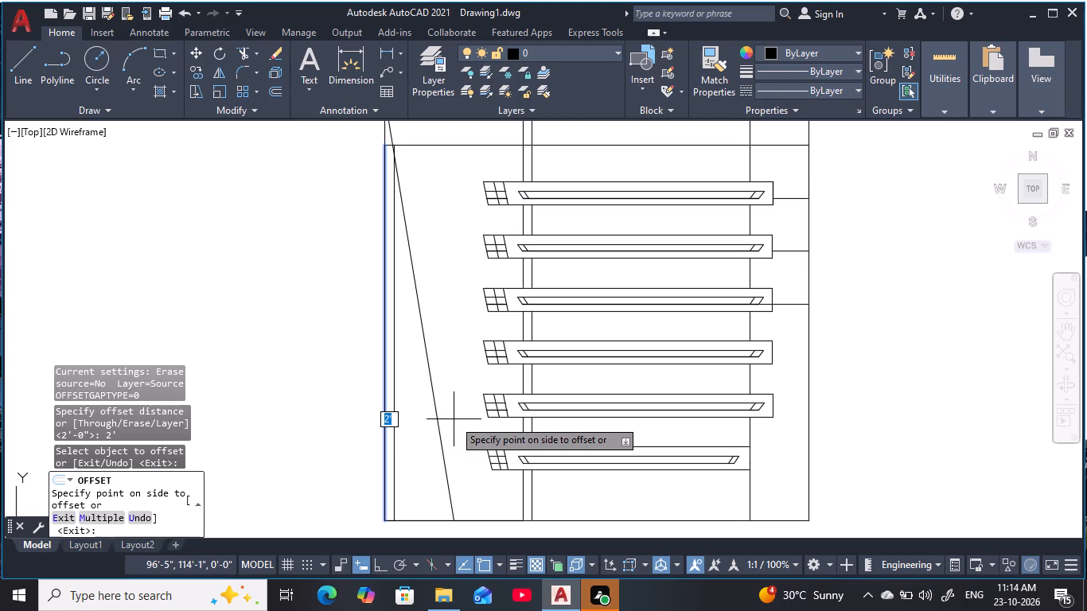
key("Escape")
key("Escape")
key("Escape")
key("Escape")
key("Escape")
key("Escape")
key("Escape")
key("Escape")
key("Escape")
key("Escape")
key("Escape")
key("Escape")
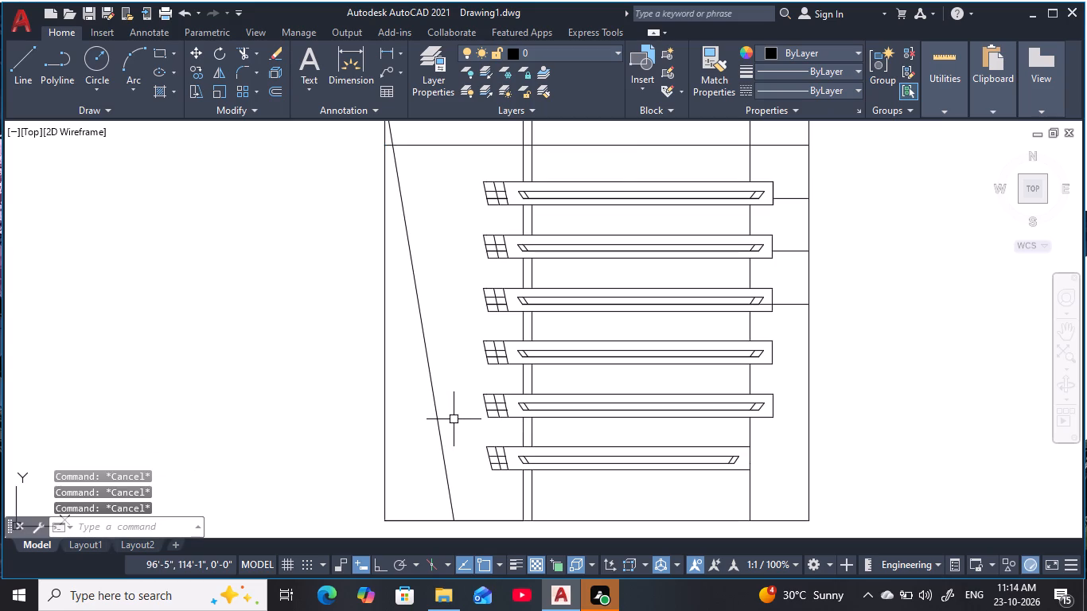
Offset the left vertical boundary line 3' inward, toward the strips.
type("o 3'")
key("space")
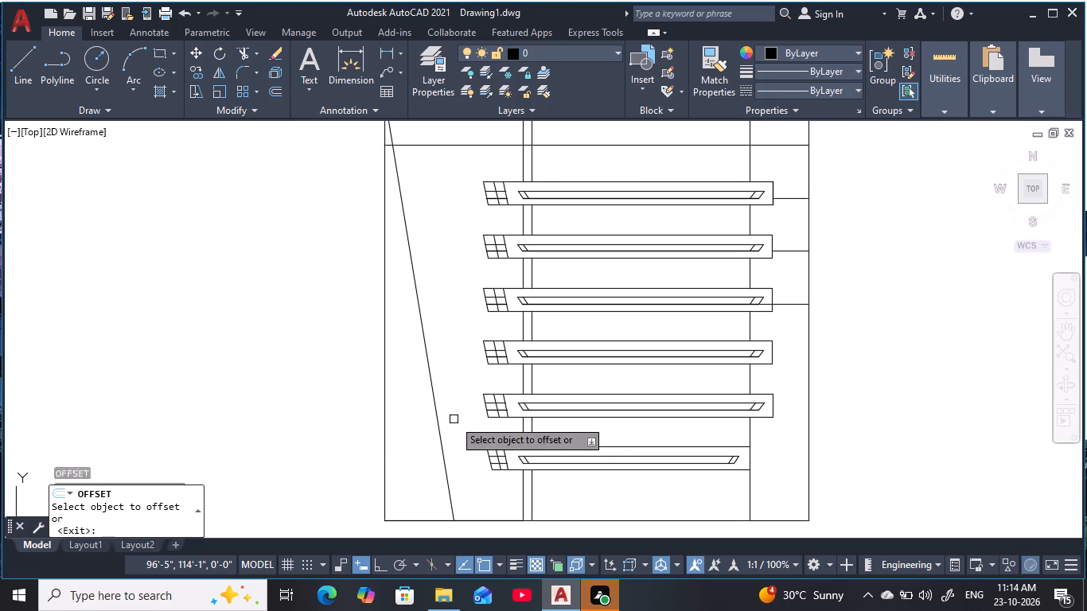
left_click(387, 467)
left_click(481, 461)
key("Escape")
key("Escape")
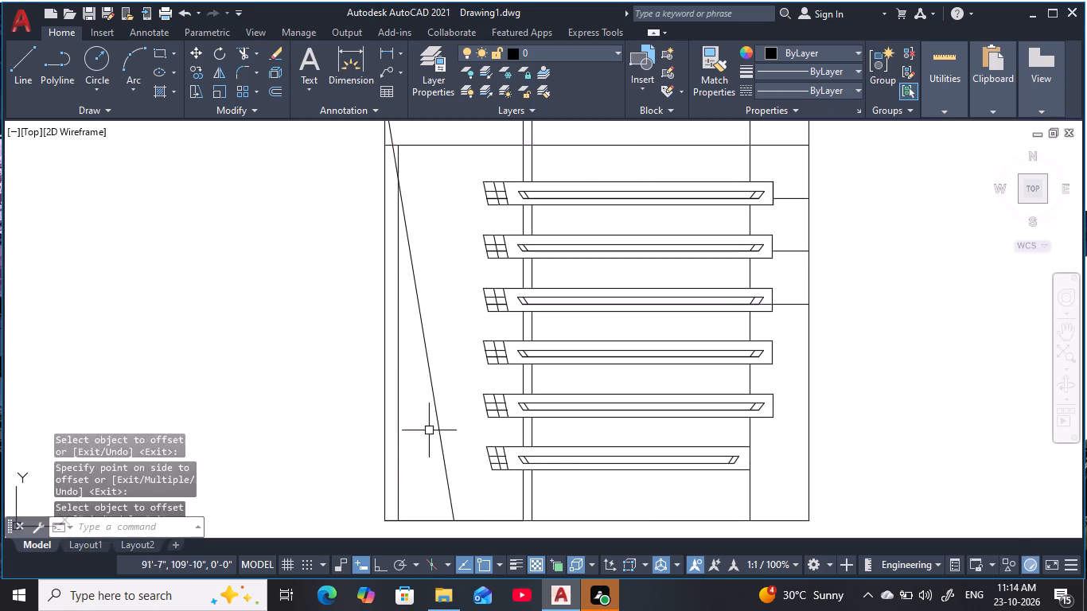
key("Escape")
key("Escape")
key("Escape")
key("Escape")
Trim the original left boundary line below the long horizontal line that crosses the upper part of the outline.
middle_click_drag(428, 267, 431, 290)
key("Escape")
key("Escape")
key("Escape")
key("Escape")
key("Escape")
key("Escape")
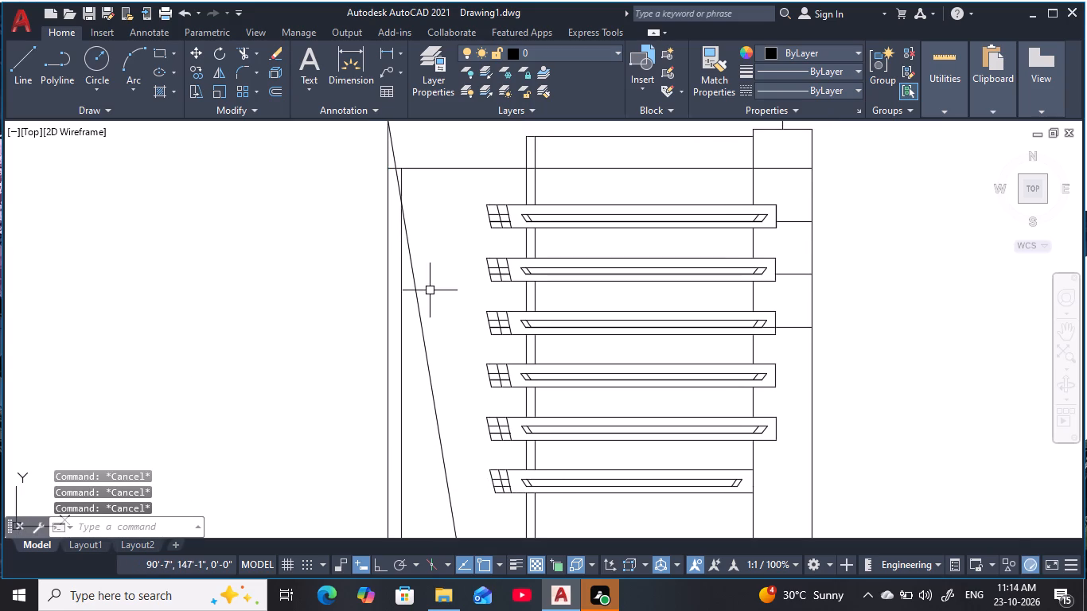
key("Escape")
key("Escape")
type("tr")
key("space")
left_click(386, 254)
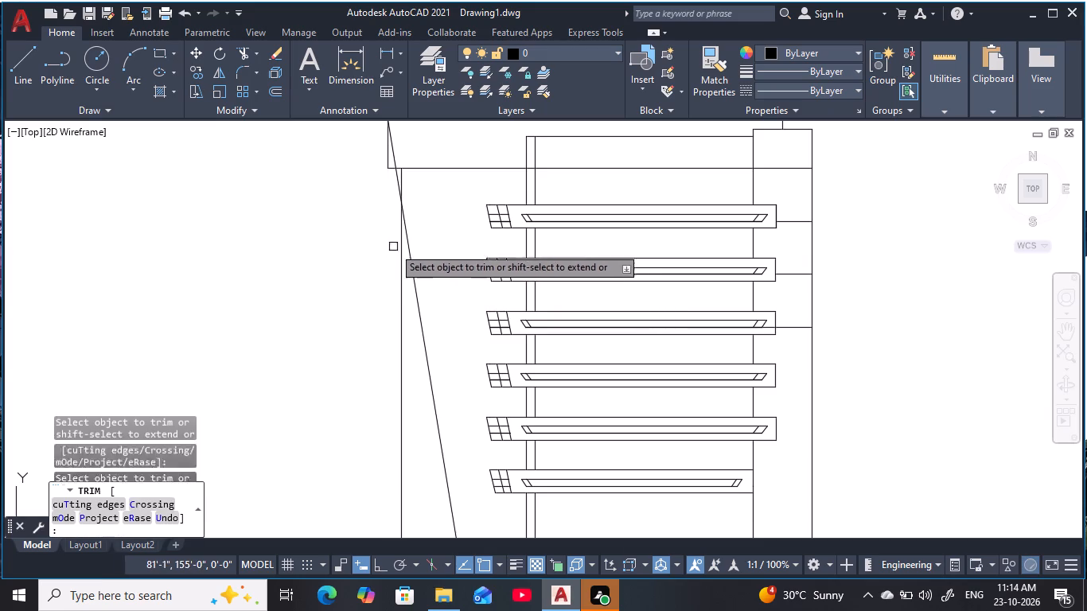
Trim the offset line's piece above the slanted line and the leftover horizontal and vertical pieces outside the slanted line at the upper-left corner.
scroll(416, 181, "up", 2)
middle_click_drag(417, 193, 442, 336)
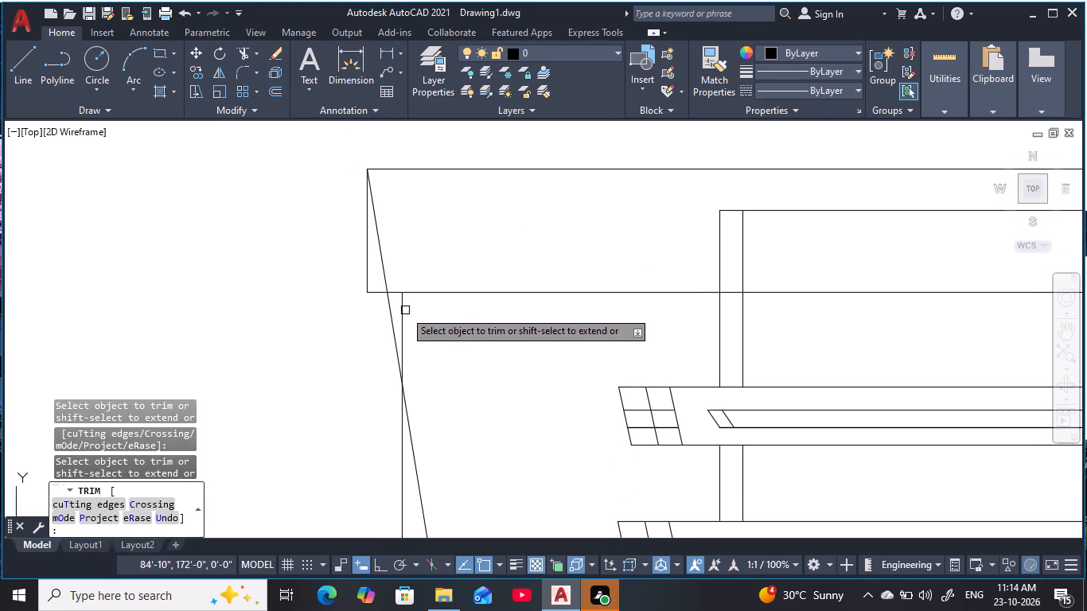
left_click(400, 310)
left_click(380, 294)
left_click(364, 273)
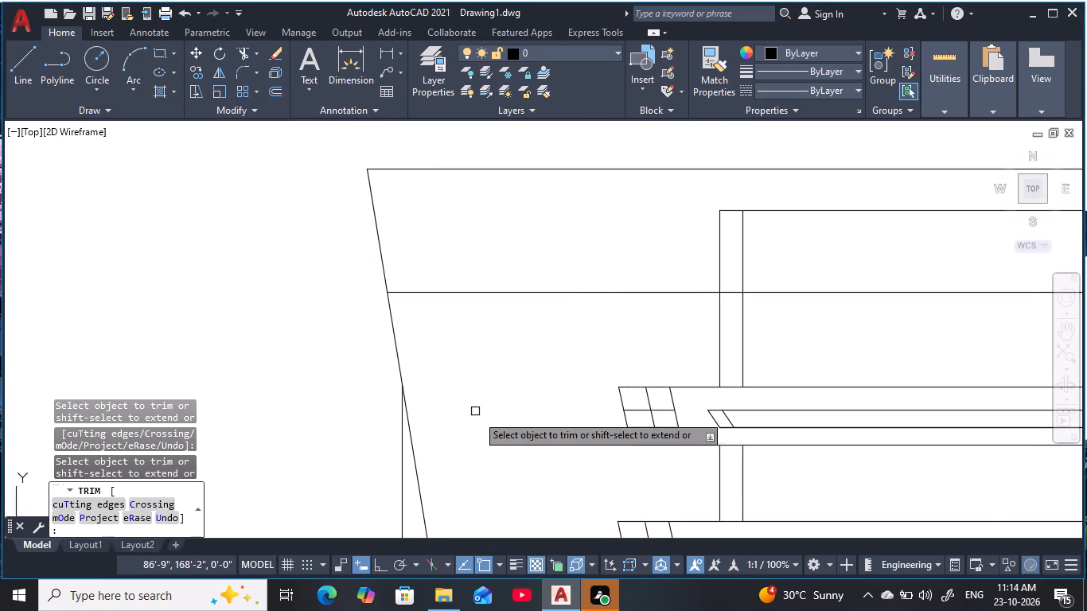
scroll(479, 426, "down", 1)
middle_click_drag(478, 425, 440, 263)
scroll(438, 262, "down", 1)
middle_click_drag(453, 341, 447, 267)
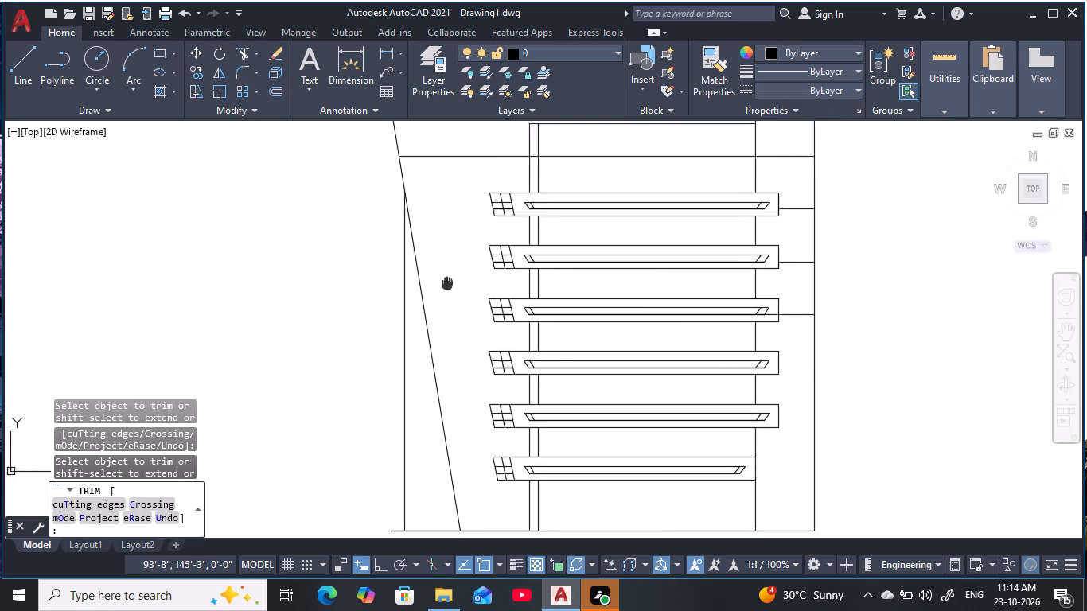
middle_click_drag(447, 267, 463, 168)
middle_click_drag(446, 371, 411, 449)
scroll(410, 448, "down", 1)
middle_click_drag(410, 448, 406, 458)
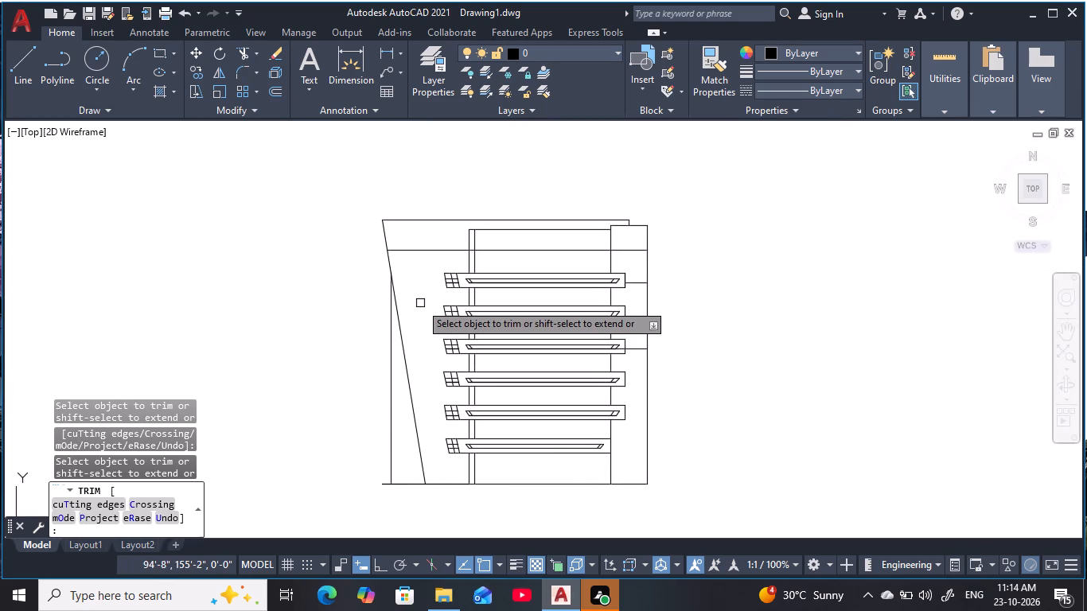
key("Escape")
key("Escape")
key("Escape")
key("Escape")
key("Escape")
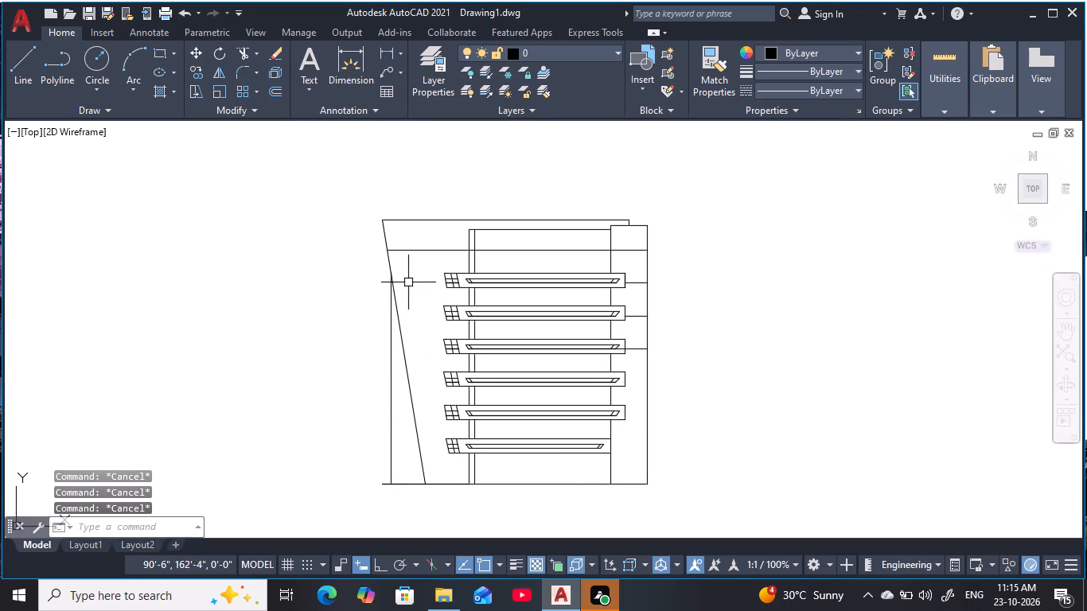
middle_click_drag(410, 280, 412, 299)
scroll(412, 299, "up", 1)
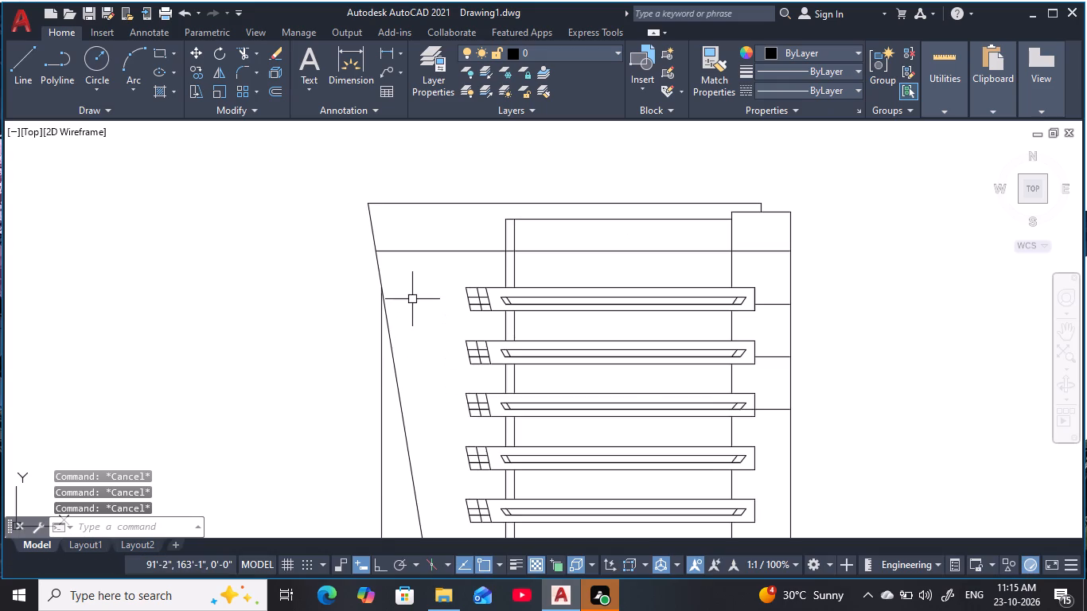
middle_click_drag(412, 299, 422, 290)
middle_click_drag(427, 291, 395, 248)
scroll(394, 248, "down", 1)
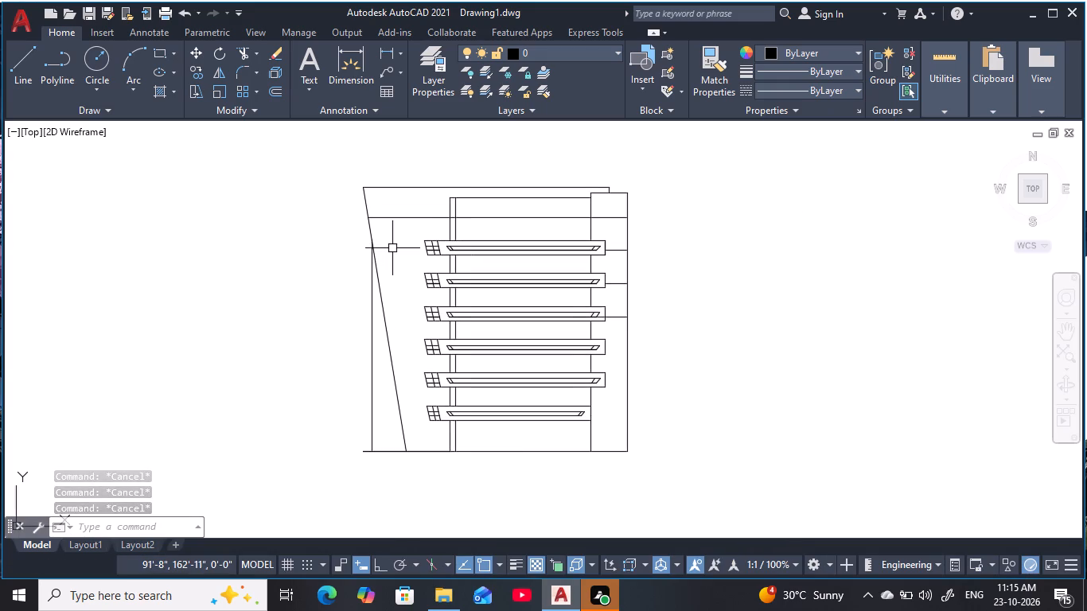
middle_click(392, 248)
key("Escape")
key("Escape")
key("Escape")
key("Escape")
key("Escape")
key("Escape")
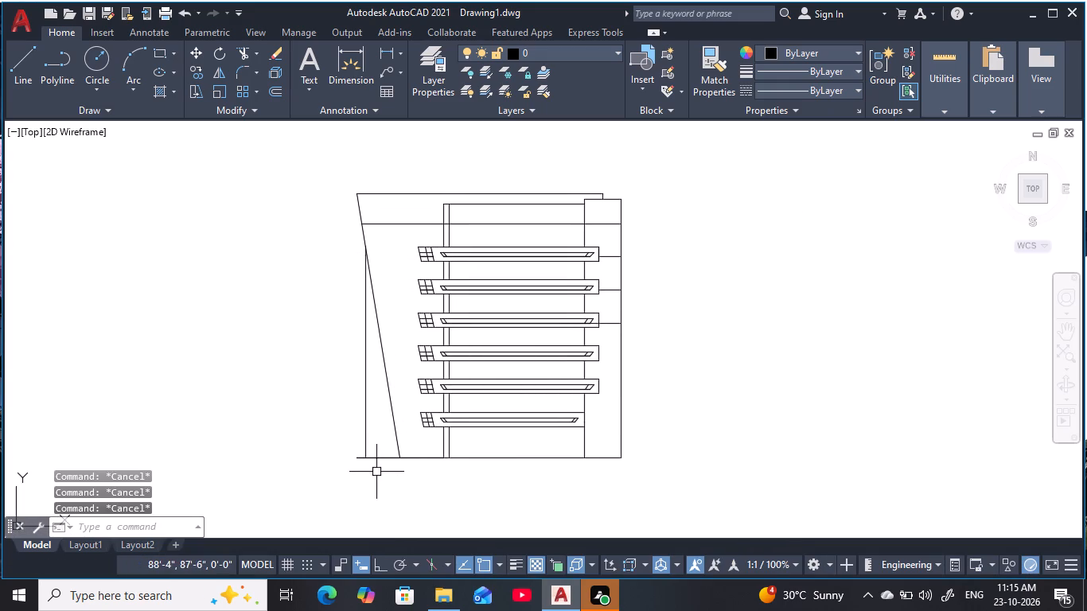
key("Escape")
With Ortho on, draw a vertical line downward from the left end of the bottom edge.
middle_click_drag(380, 481, 381, 449)
key("Escape")
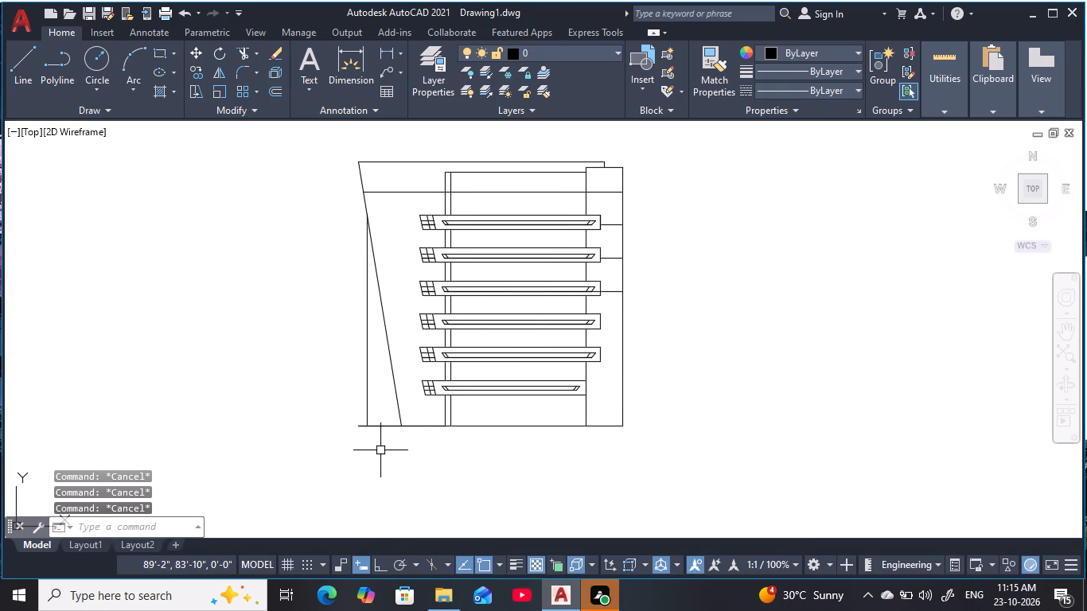
type("l")
key("space")
scroll(368, 427, "up", 1)
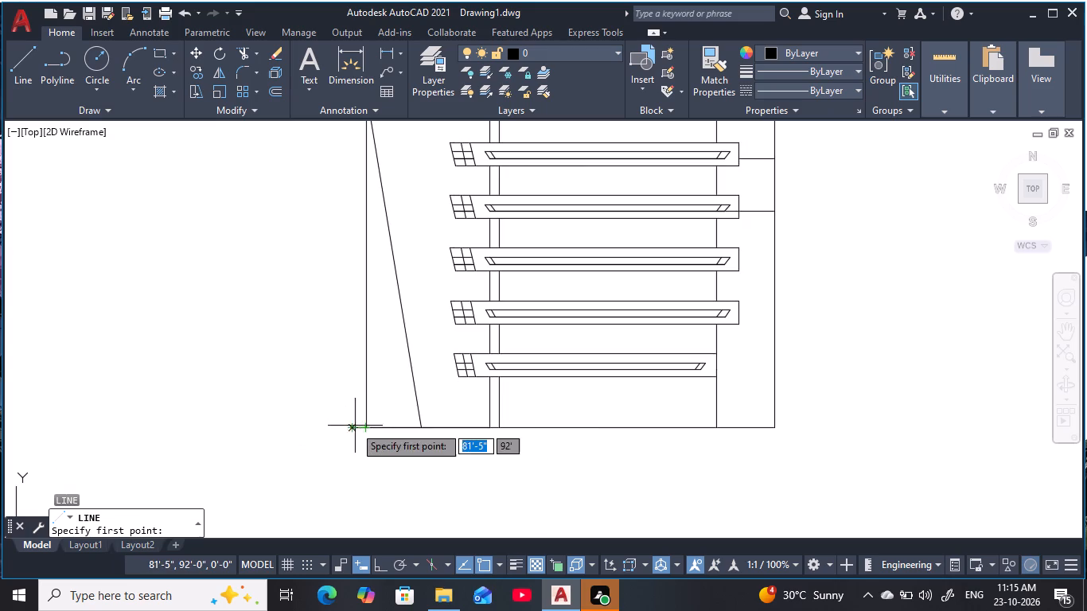
left_click(349, 426)
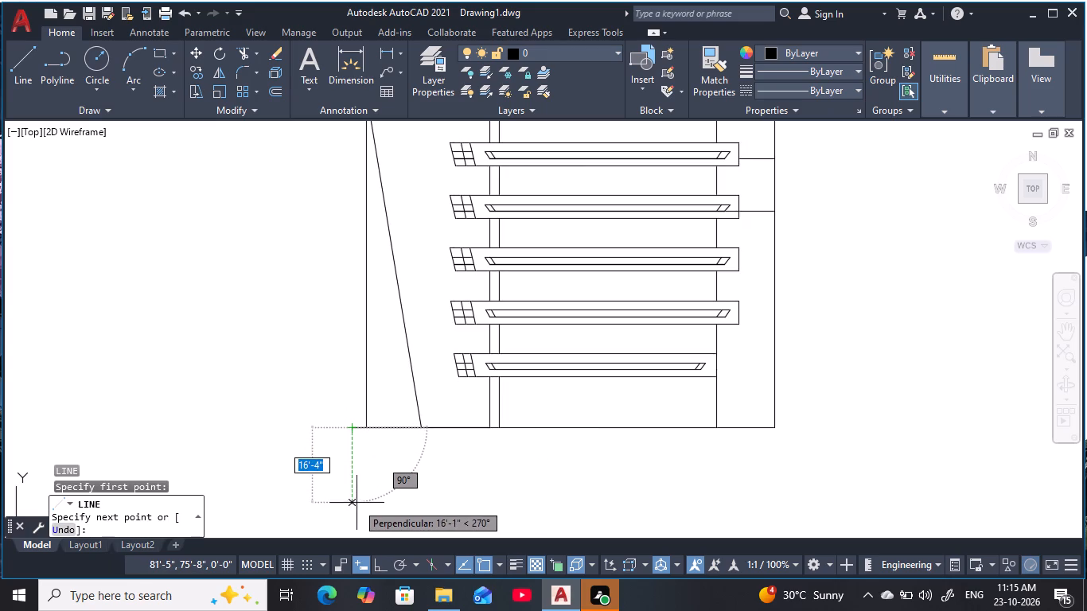
key("F8")
left_click(350, 516)
key("Escape")
key("Escape")
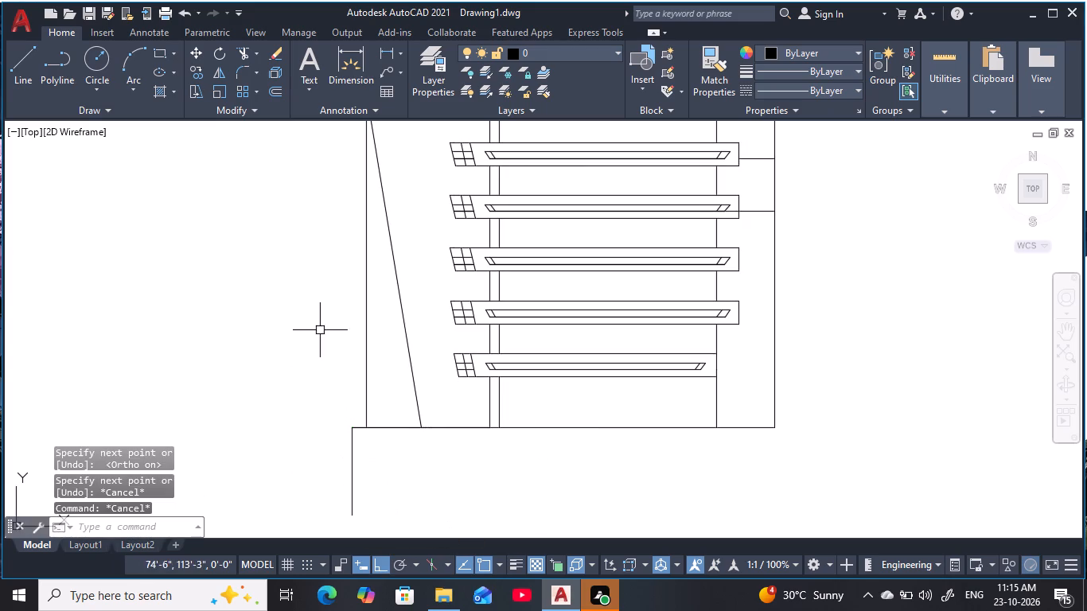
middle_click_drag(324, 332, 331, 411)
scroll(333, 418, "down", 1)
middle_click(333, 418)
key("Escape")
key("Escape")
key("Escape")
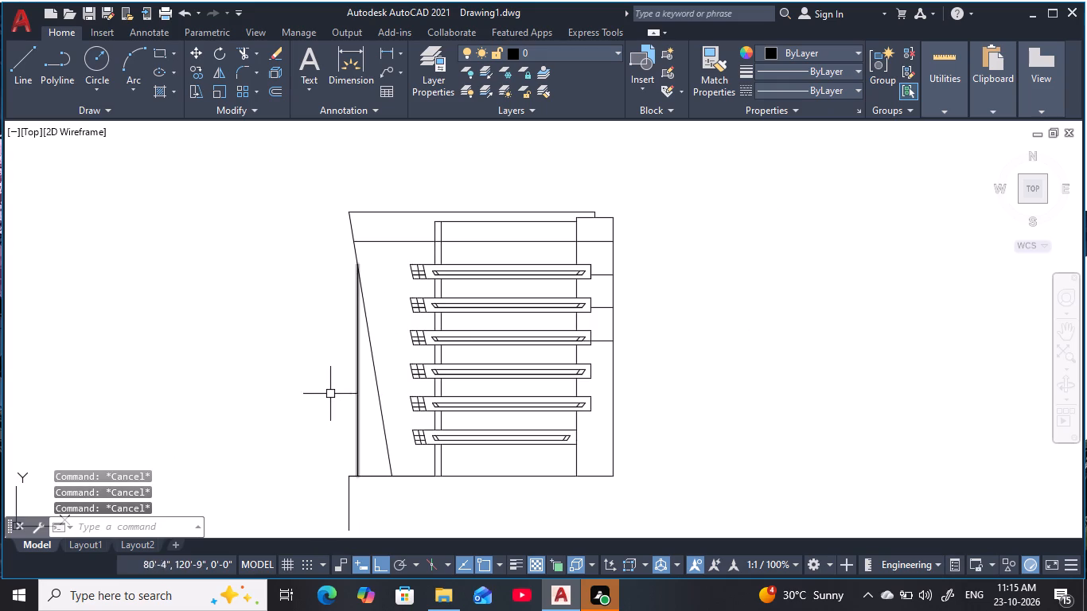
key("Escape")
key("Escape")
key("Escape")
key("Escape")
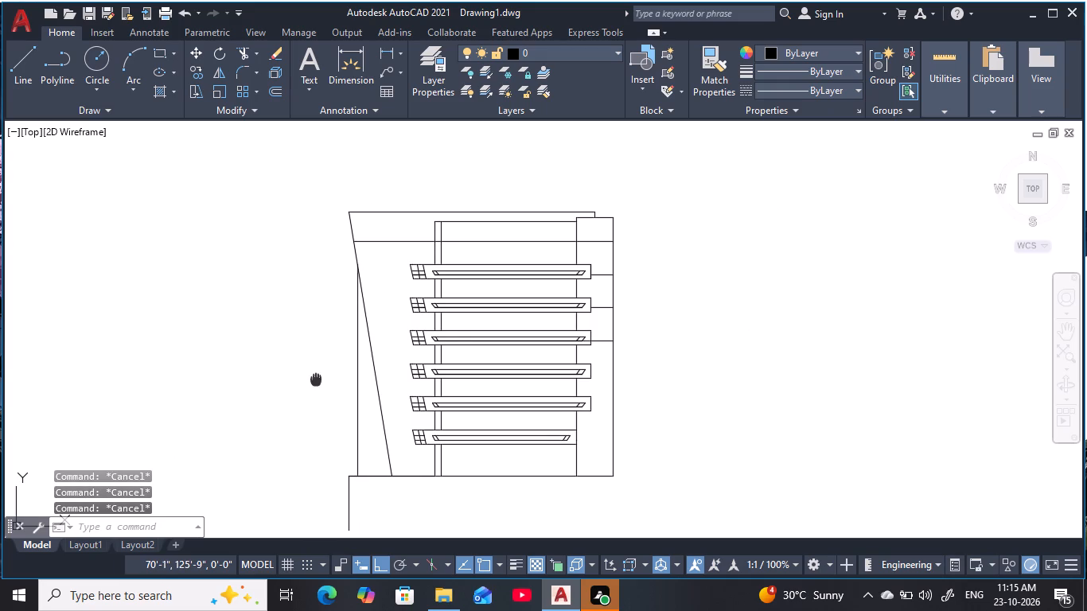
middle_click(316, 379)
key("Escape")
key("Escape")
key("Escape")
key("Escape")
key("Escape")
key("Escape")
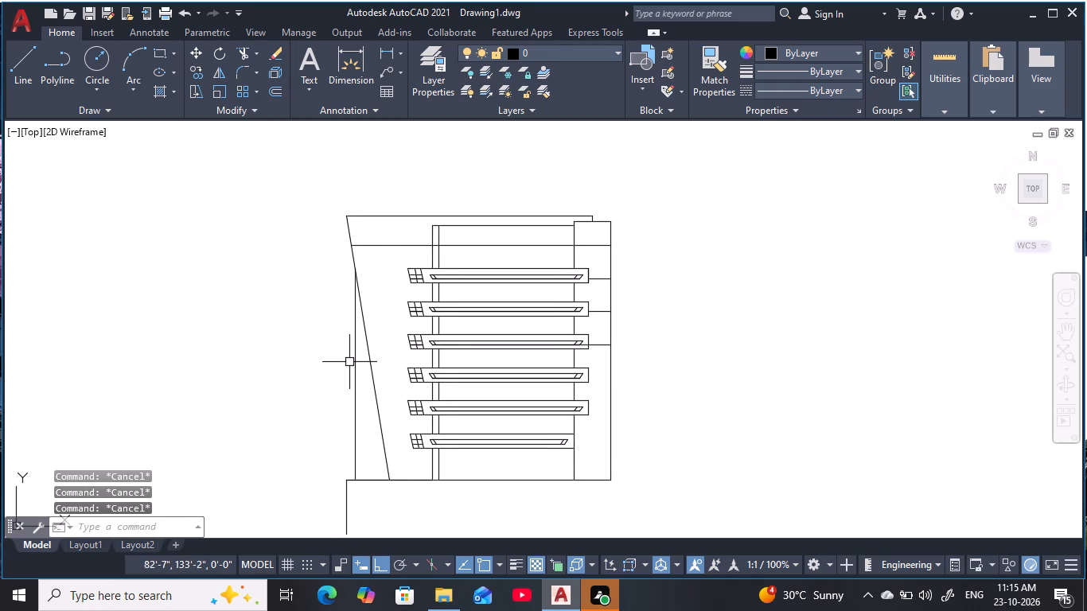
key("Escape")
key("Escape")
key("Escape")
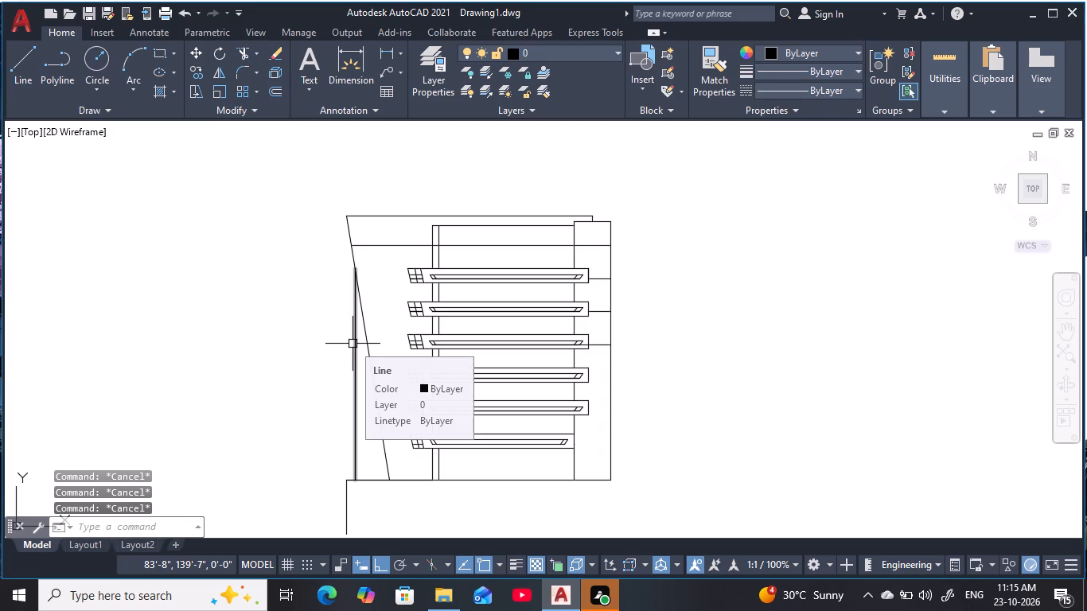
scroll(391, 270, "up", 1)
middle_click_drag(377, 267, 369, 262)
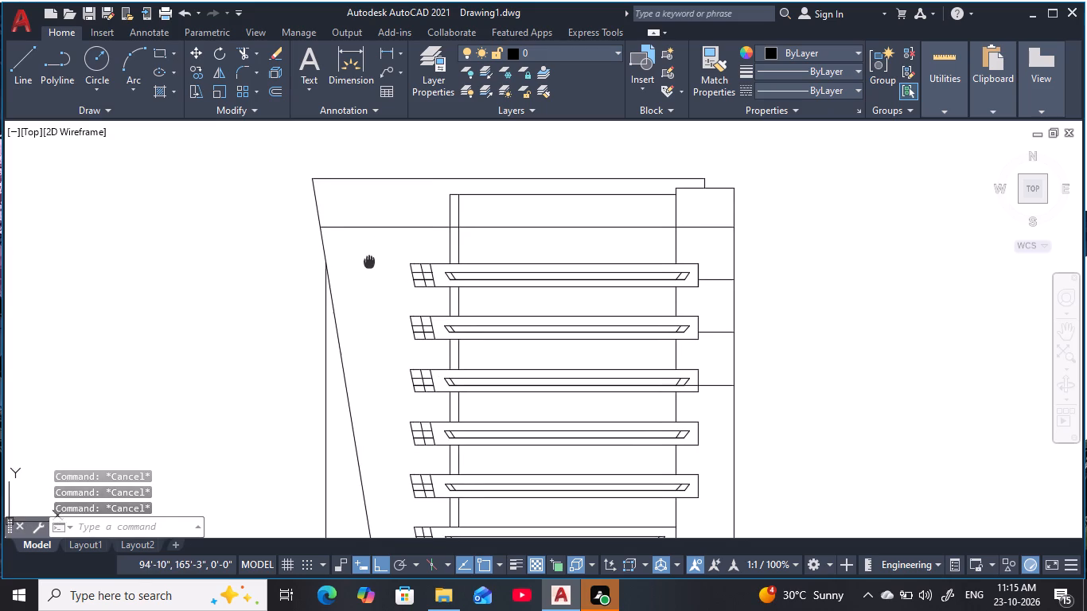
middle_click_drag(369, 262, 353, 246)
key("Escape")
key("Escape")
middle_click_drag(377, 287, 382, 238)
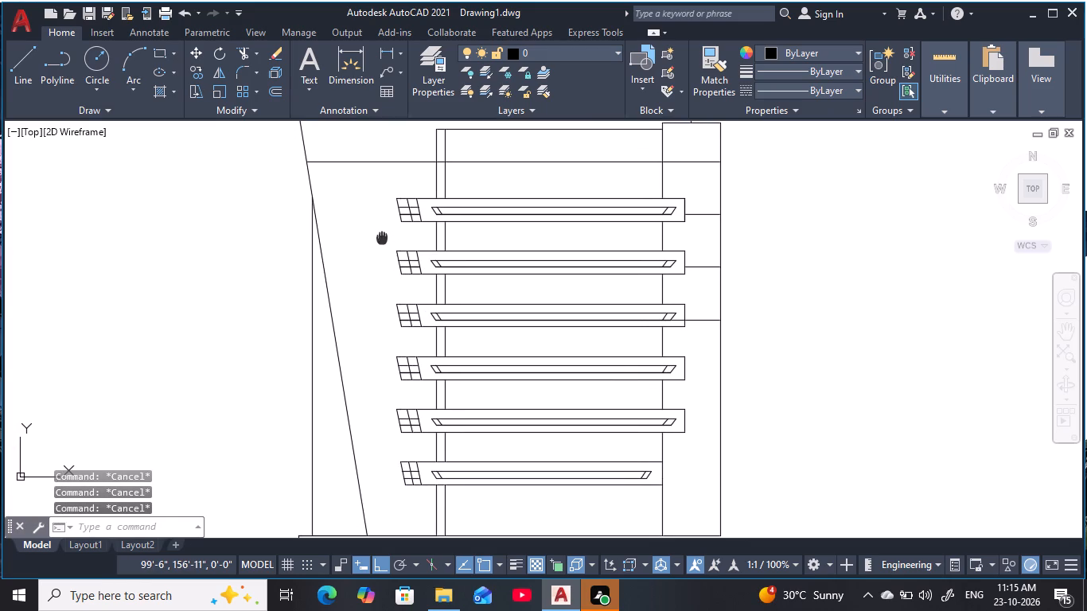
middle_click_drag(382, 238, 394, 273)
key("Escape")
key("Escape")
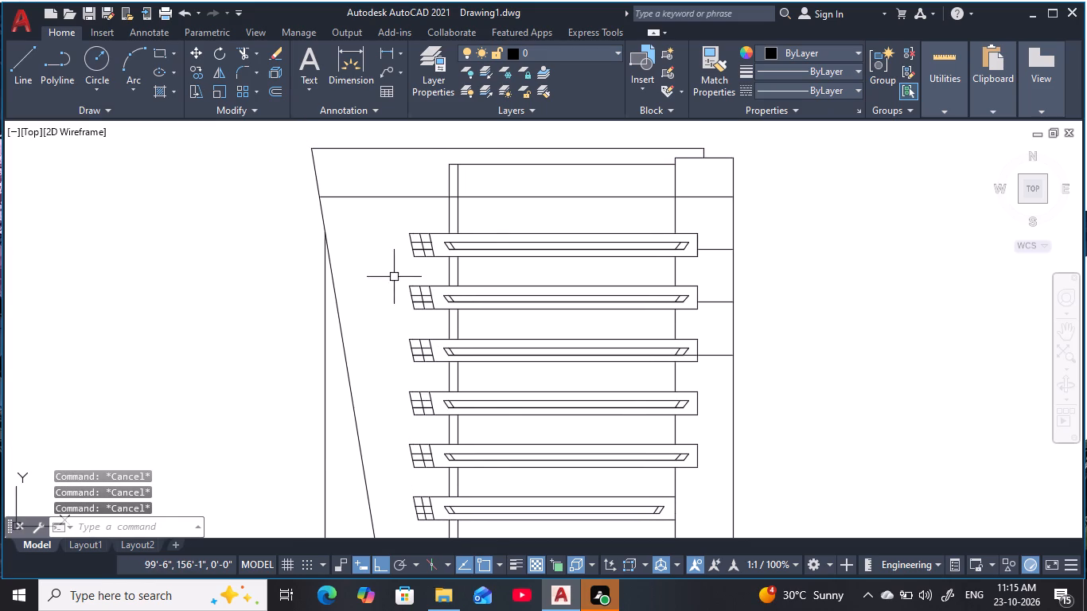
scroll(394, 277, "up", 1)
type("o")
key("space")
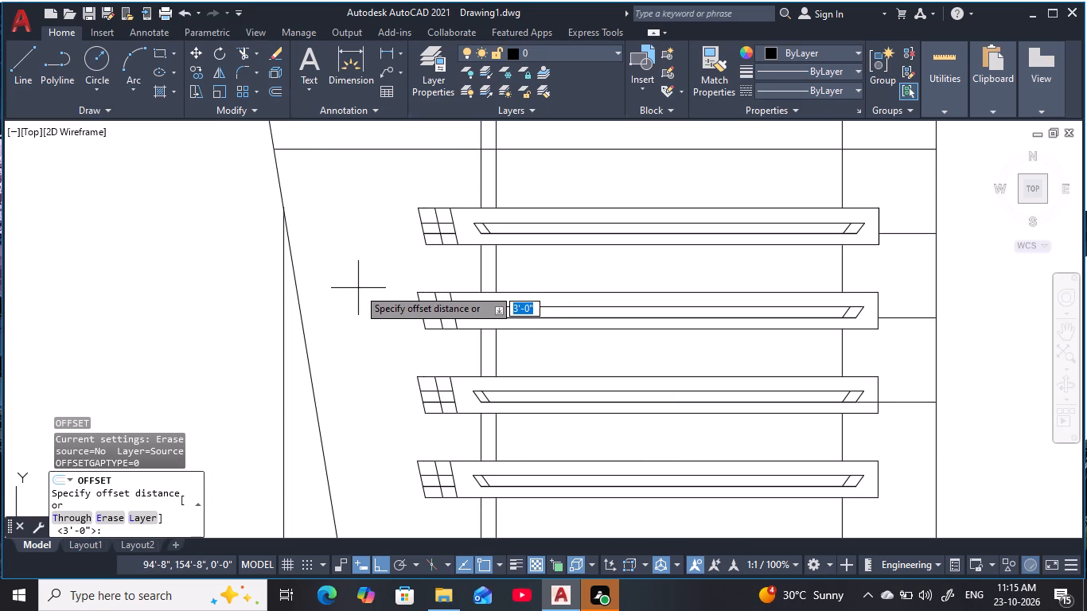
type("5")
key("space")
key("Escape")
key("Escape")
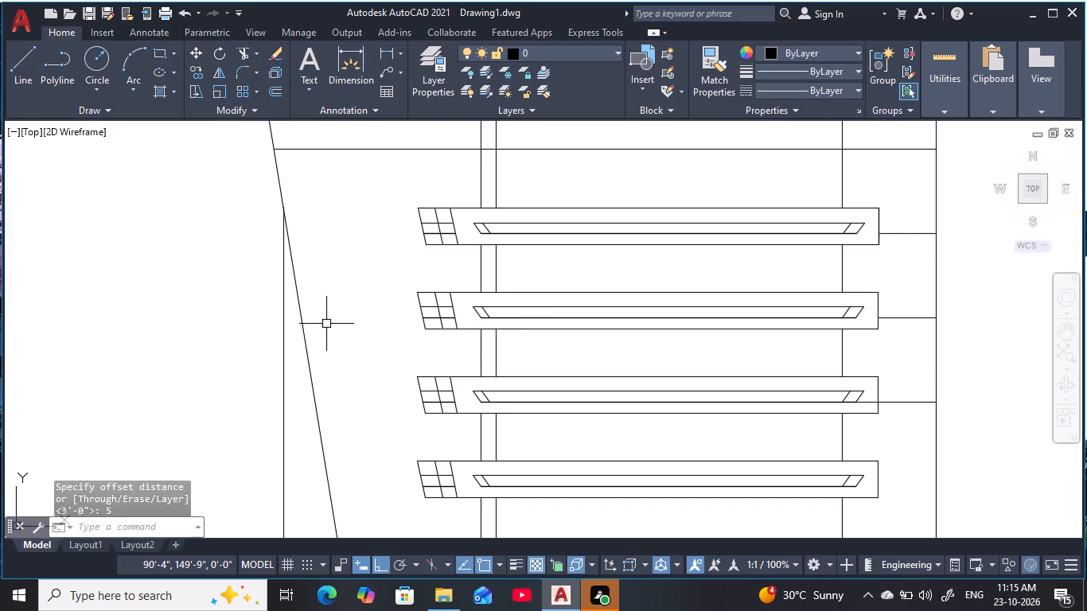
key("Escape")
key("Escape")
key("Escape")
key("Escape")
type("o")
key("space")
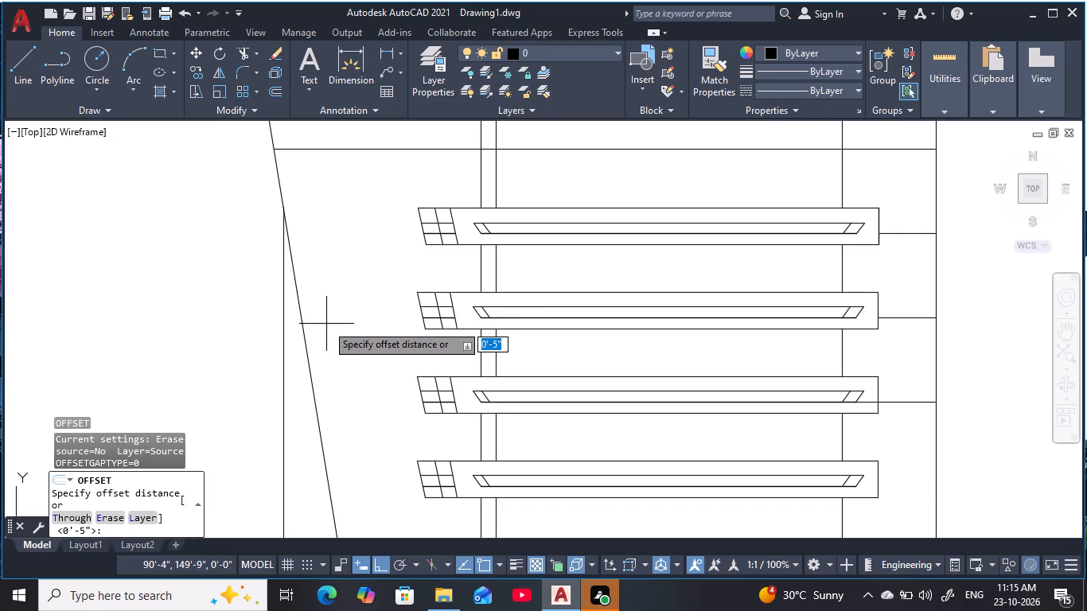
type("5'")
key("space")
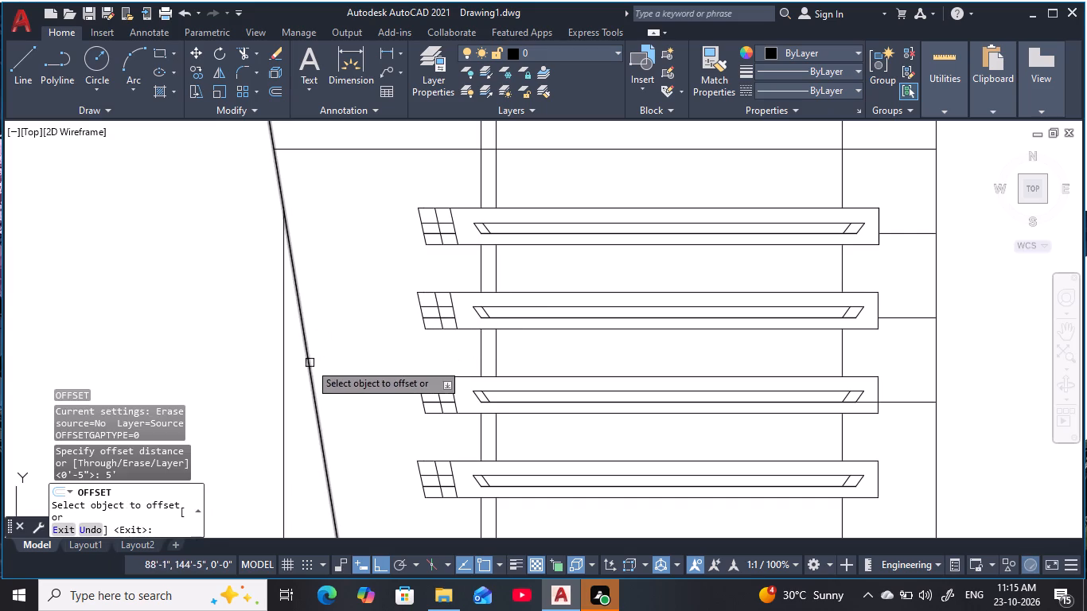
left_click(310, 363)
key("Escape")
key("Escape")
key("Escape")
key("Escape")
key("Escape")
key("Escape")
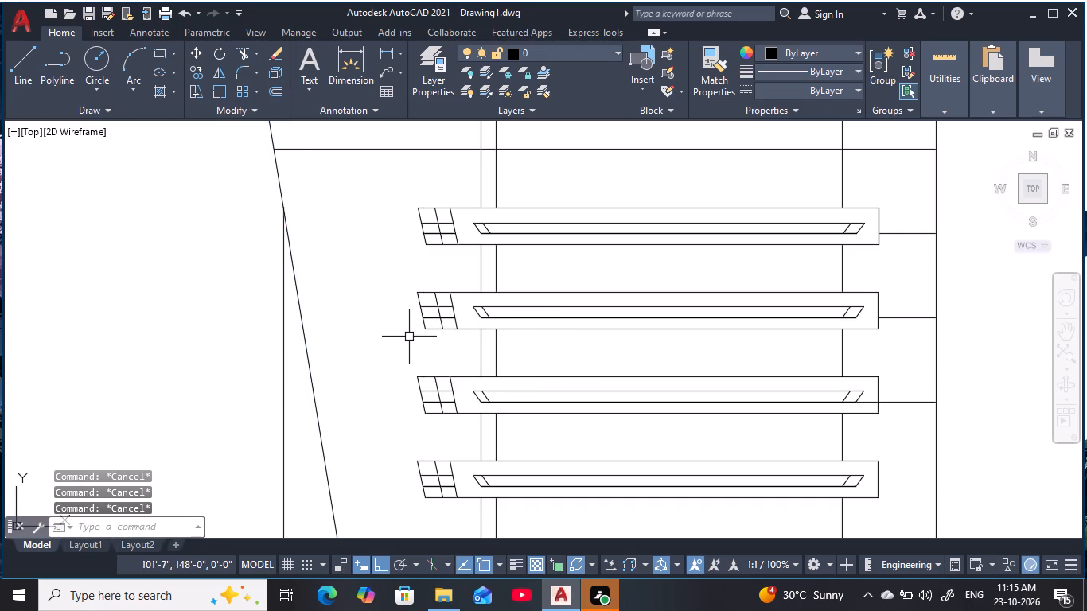
Offset the slanted left edge line 7' inward, toward the strips.
key("o")
key("space")
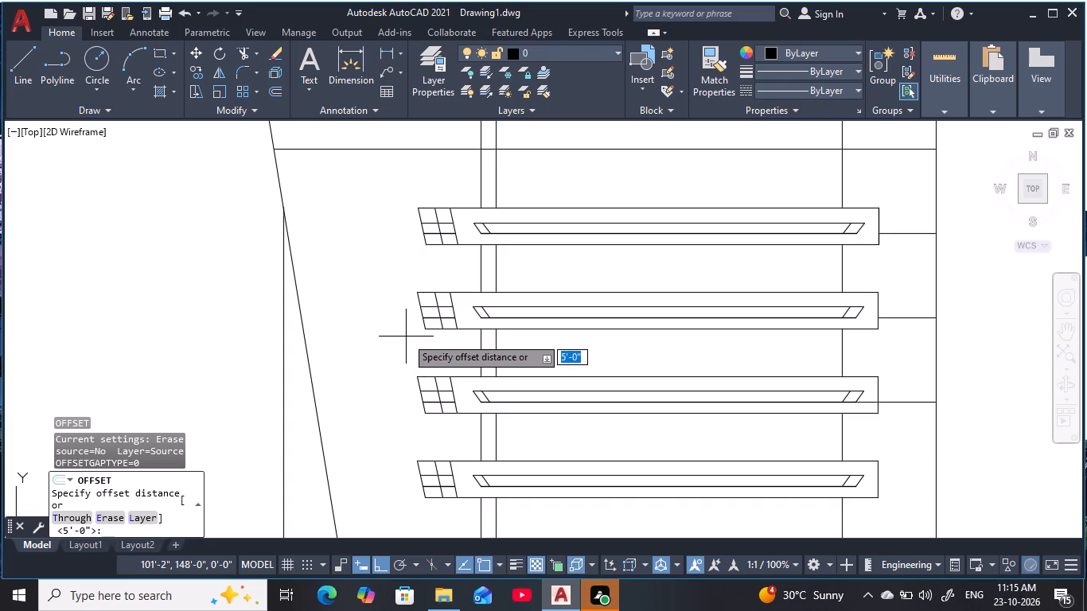
key("7")
type("'")
key("space")
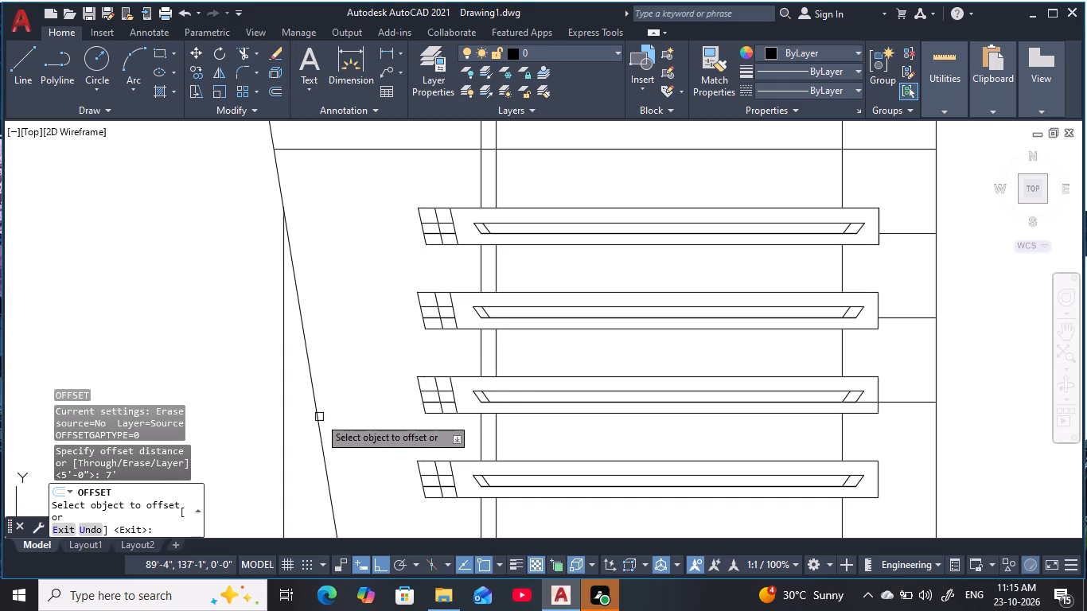
left_click(317, 420)
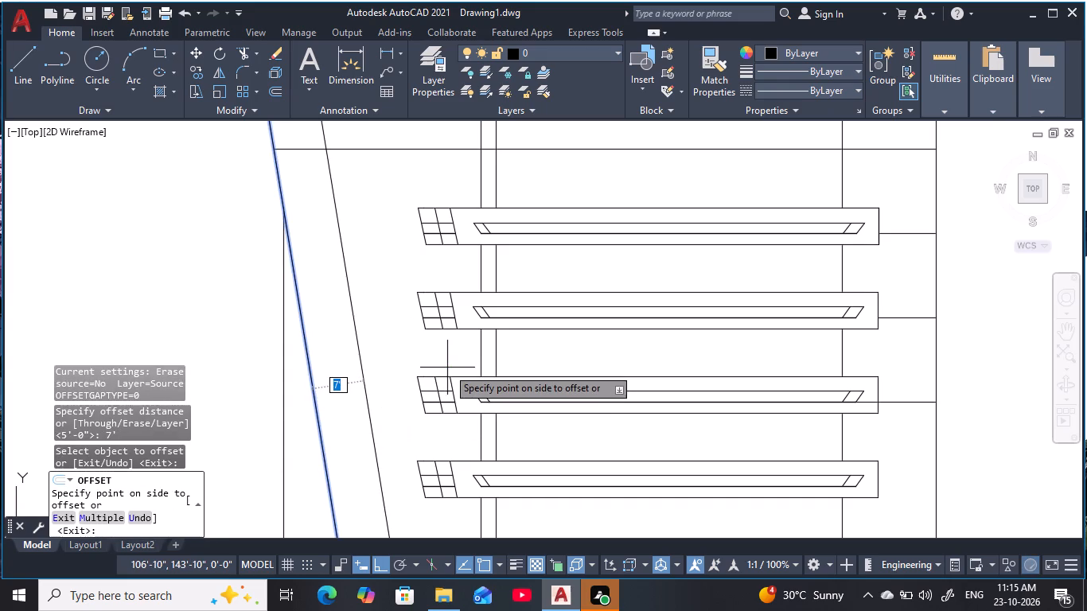
left_click(447, 368)
middle_click_drag(399, 404, 425, 321)
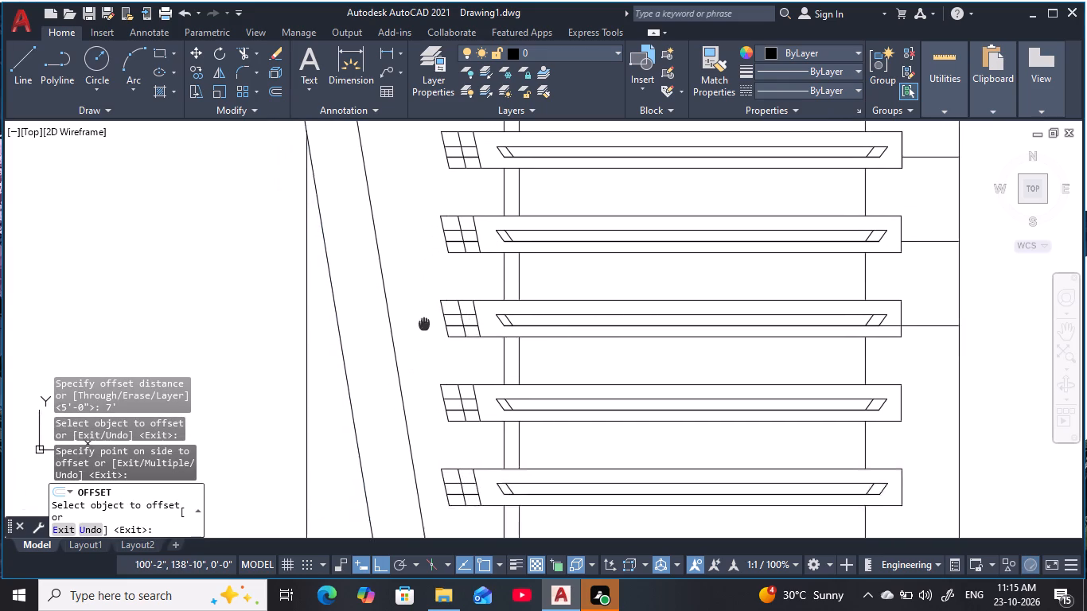
middle_click_drag(425, 321, 432, 292)
scroll(430, 298, "down", 2)
middle_click(427, 312)
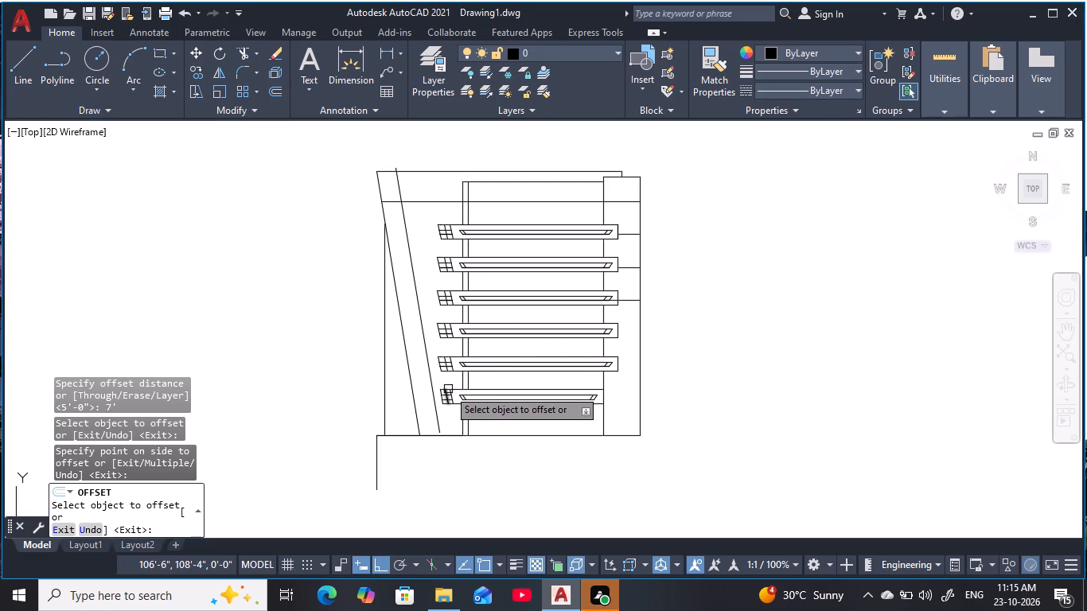
scroll(450, 383, "up", 2)
middle_click_drag(450, 383, 420, 399)
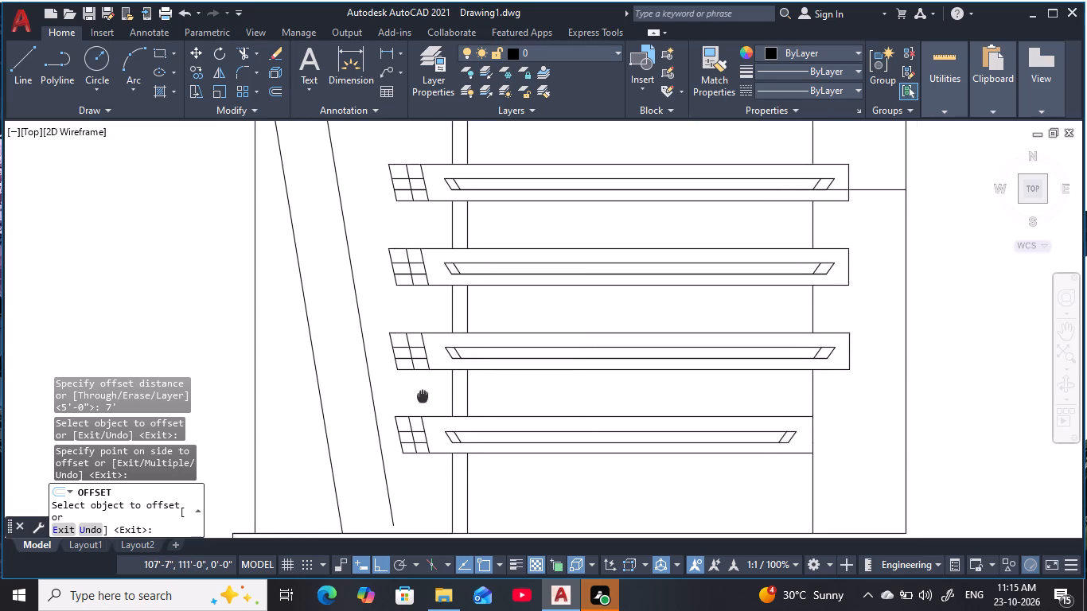
middle_click_drag(420, 399, 417, 400)
key("Escape")
key("Escape")
key("Escape")
key("Escape")
key("Escape")
key("Escape")
Offset the new inner slanted line another 3' toward the strips.
type("o")
key("space")
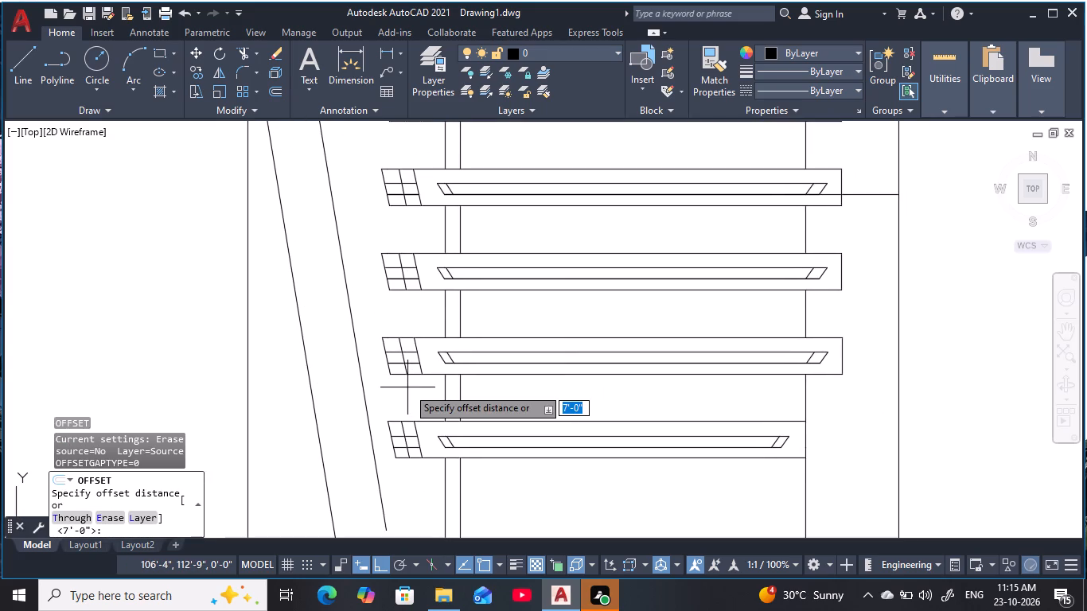
type("3'")
key("space")
left_click(369, 416)
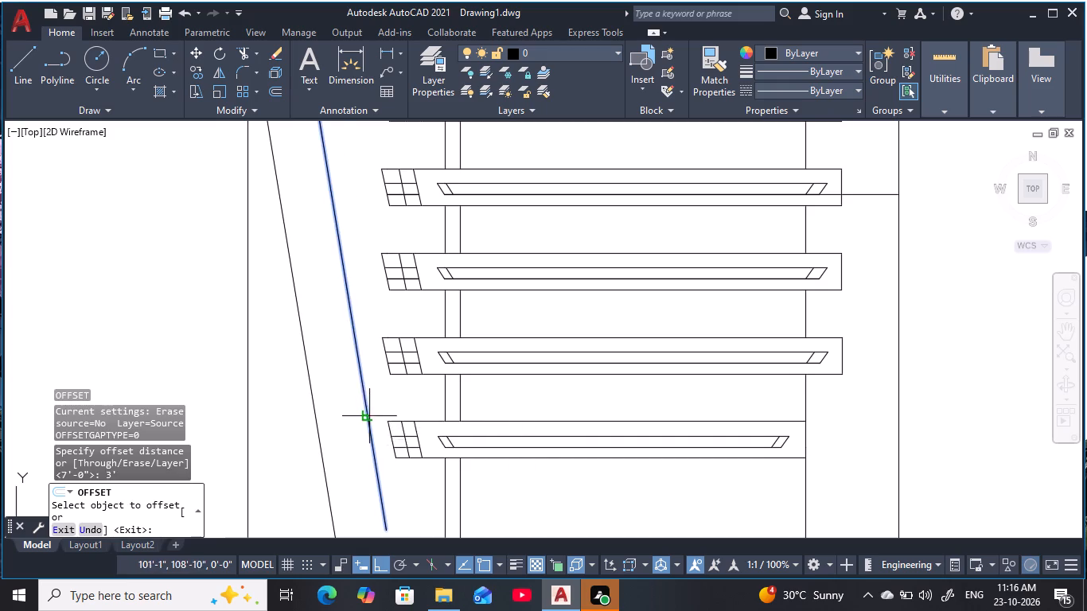
left_click(432, 397)
key("Escape")
key("Escape")
Erase the middle one of the three parallel slanted lines.
scroll(373, 378, "down", 1)
middle_click_drag(373, 378, 374, 378)
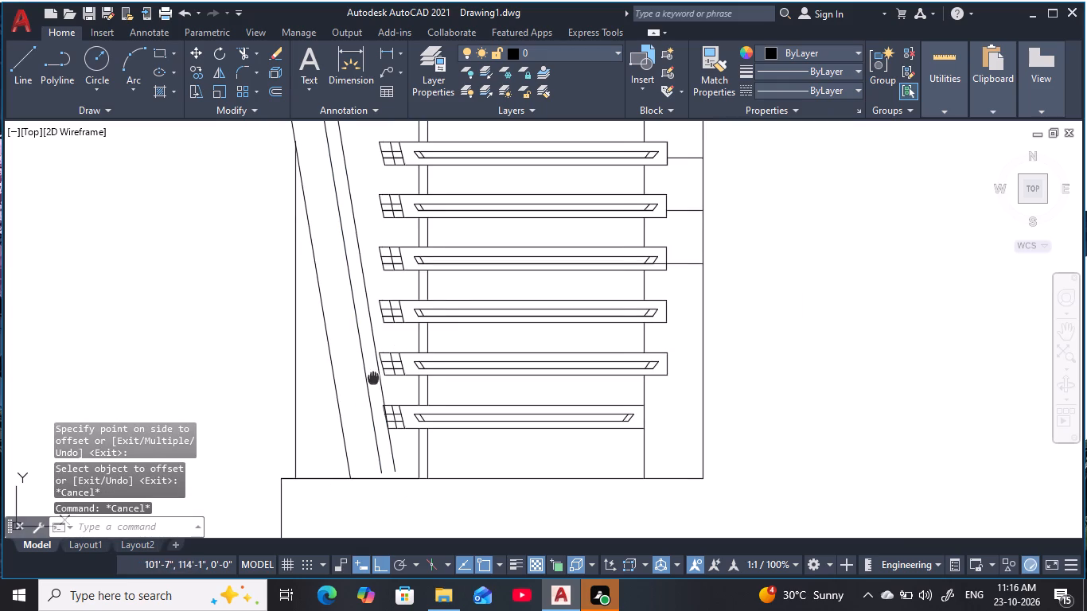
middle_click_drag(374, 378, 378, 414)
key("Escape")
key("Escape")
key("Escape")
key("Escape")
left_click(372, 413)
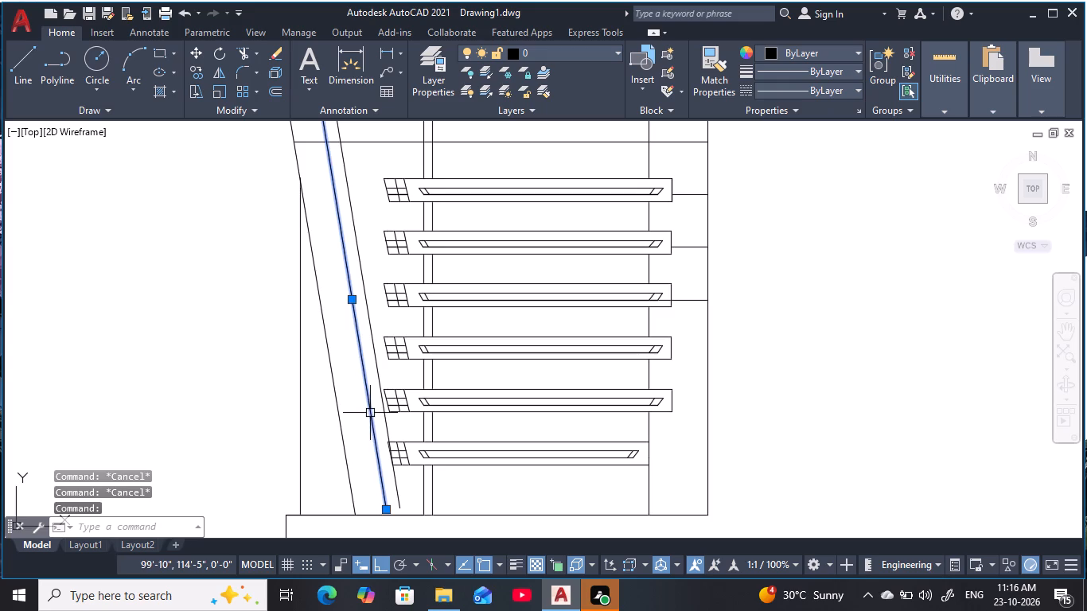
type("e")
key("space")
scroll(368, 405, "down", 1)
middle_click_drag(368, 405, 365, 419)
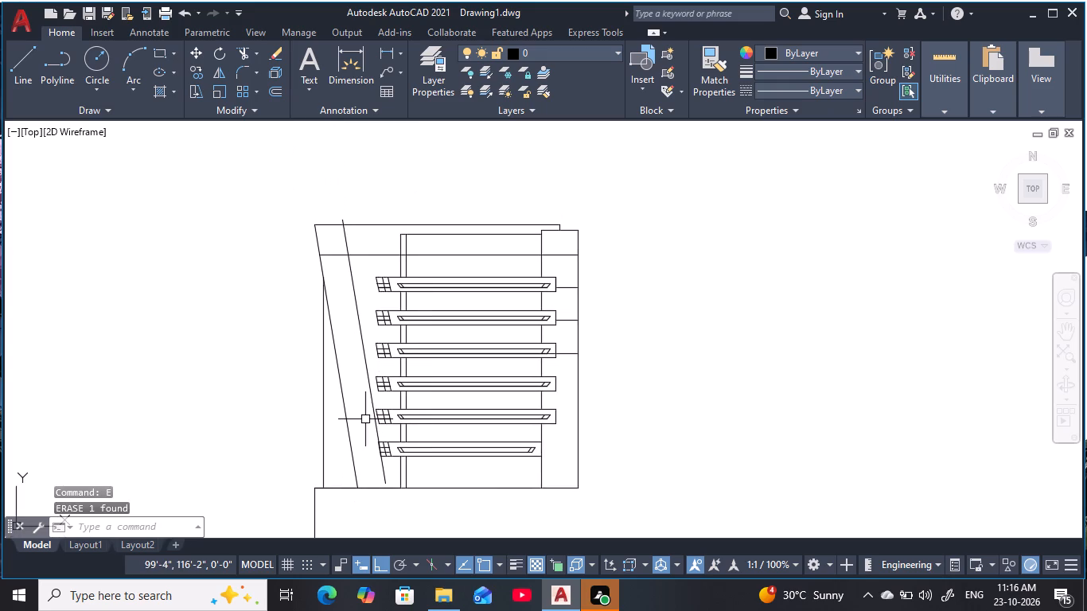
key("Escape")
key("Escape")
key("Escape")
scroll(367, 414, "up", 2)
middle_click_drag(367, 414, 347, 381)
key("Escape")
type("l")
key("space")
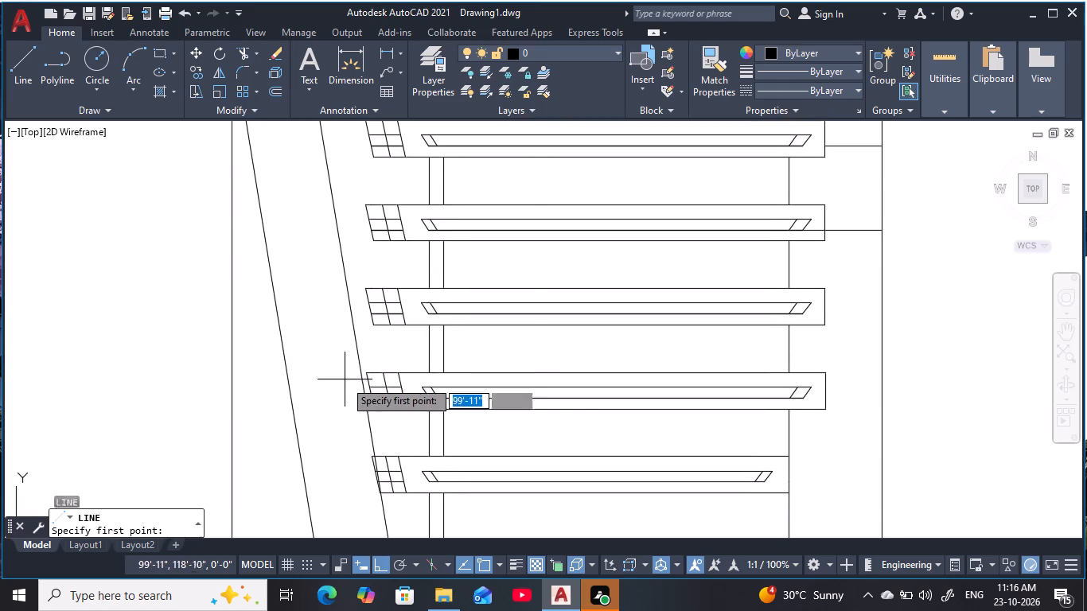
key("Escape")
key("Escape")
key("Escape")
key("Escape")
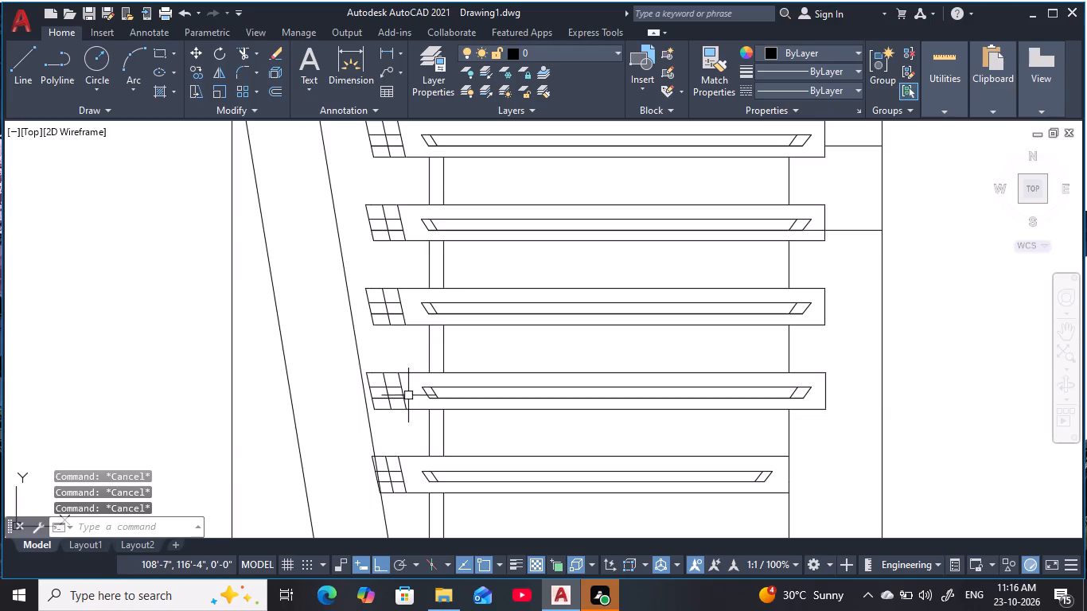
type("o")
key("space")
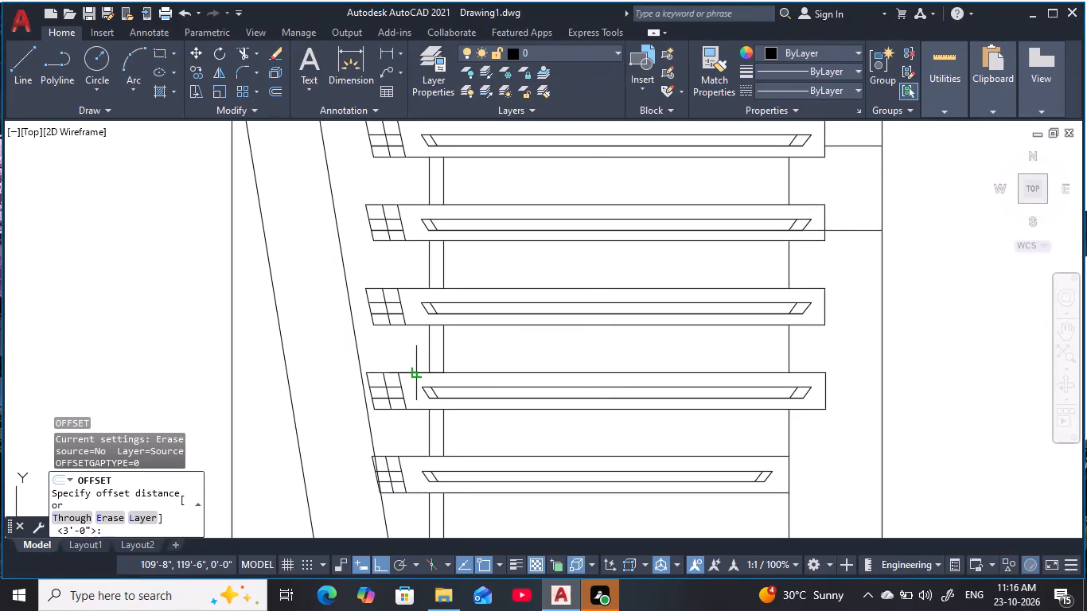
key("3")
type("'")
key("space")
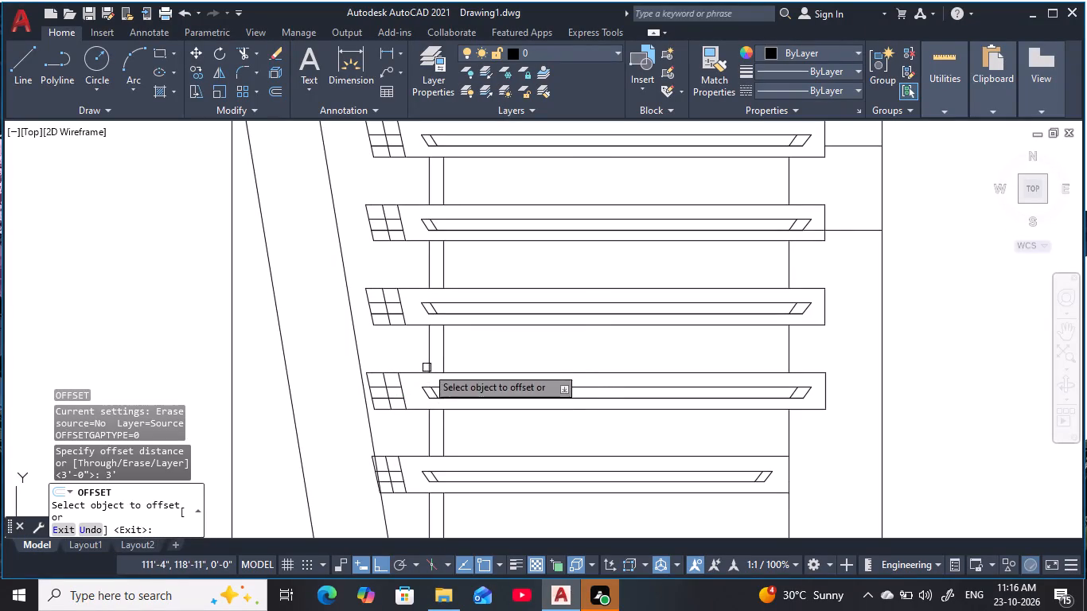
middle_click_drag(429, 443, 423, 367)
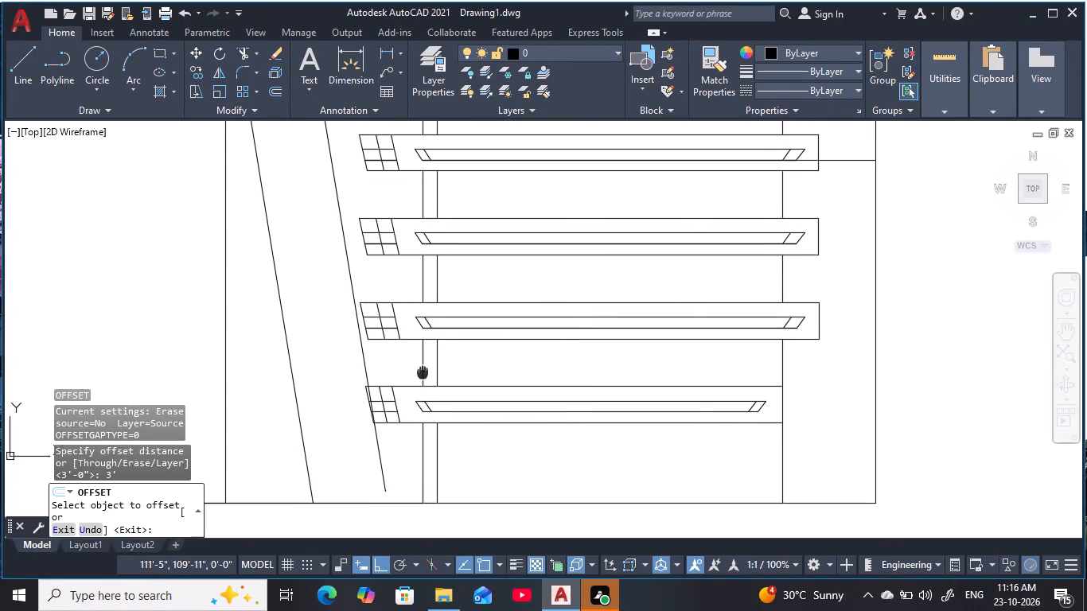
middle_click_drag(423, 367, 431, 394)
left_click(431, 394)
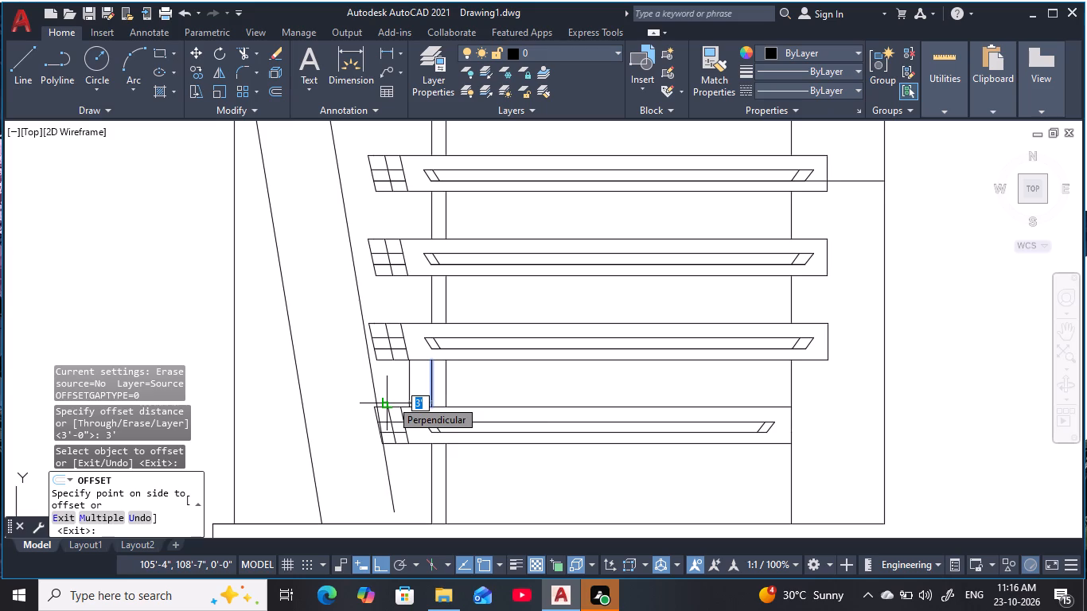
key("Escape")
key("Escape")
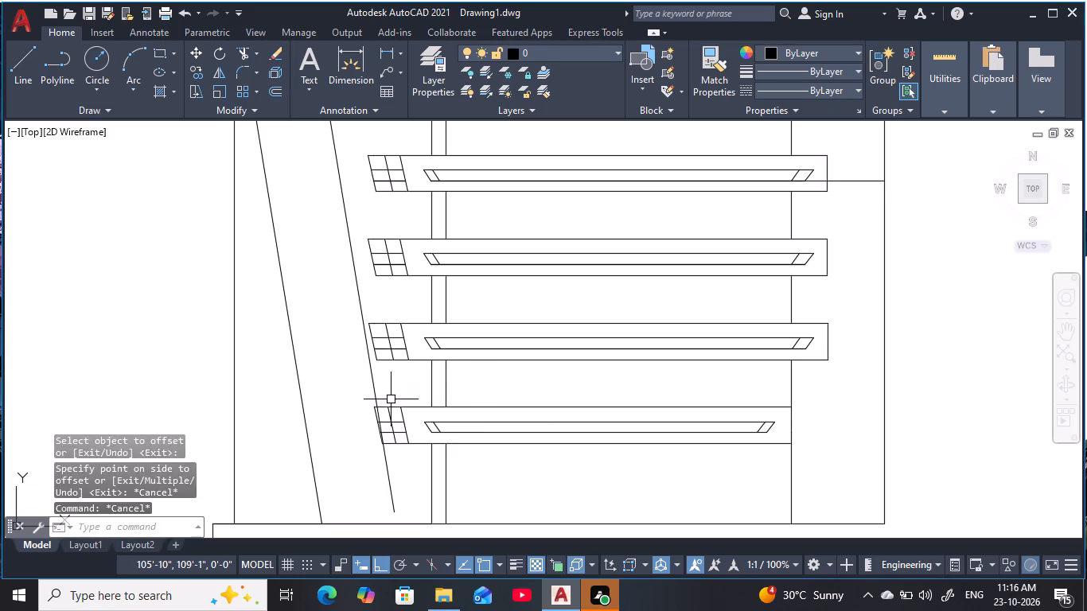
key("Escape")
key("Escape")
Offset the left line of the vertical pair between the two lowest strips 2' toward the slanted line.
type("o")
key("space")
type("2'")
key("space")
left_click(431, 395)
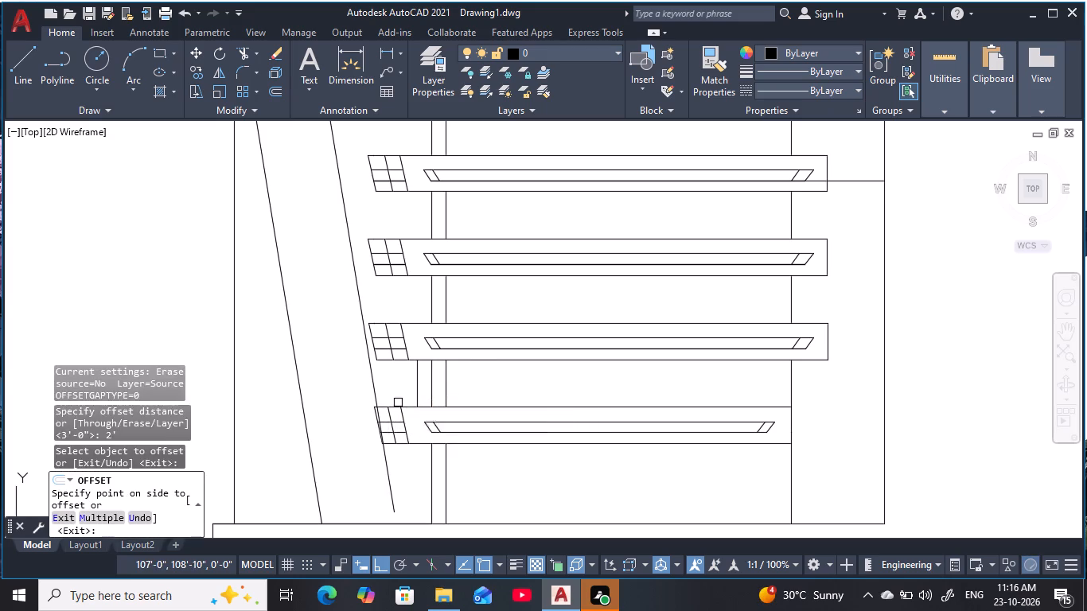
left_click(398, 403)
scroll(398, 397, "up", 1)
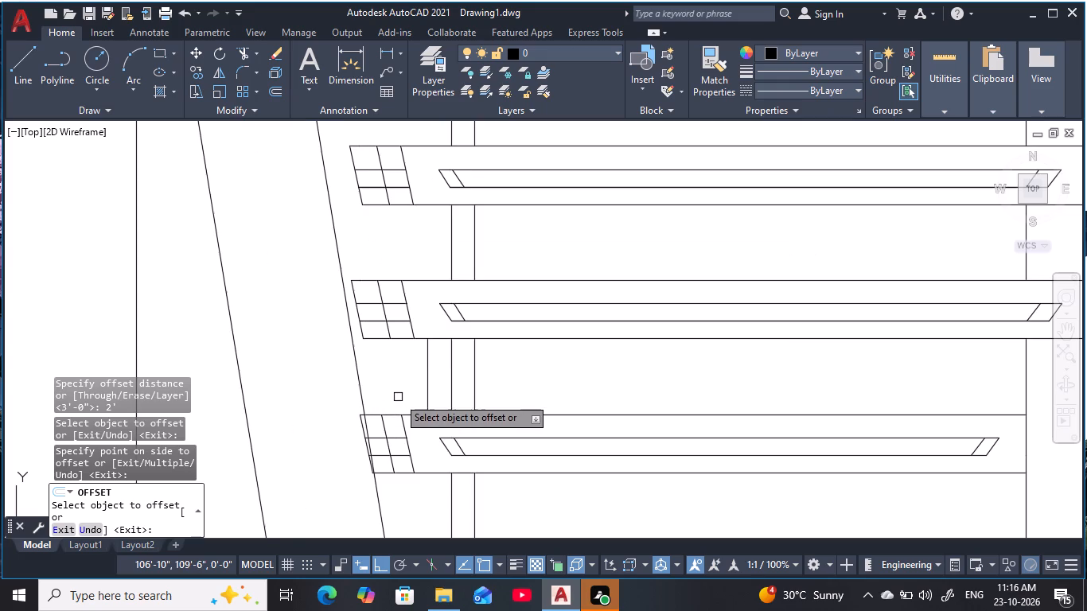
key("Escape")
key("Escape")
key("Escape")
key("Escape")
key("Escape")
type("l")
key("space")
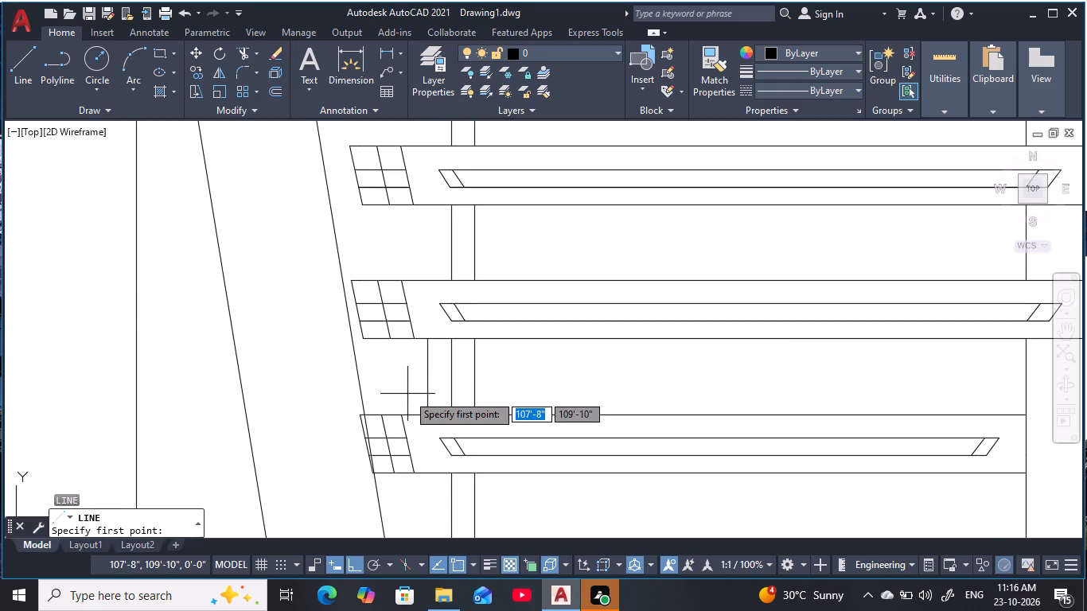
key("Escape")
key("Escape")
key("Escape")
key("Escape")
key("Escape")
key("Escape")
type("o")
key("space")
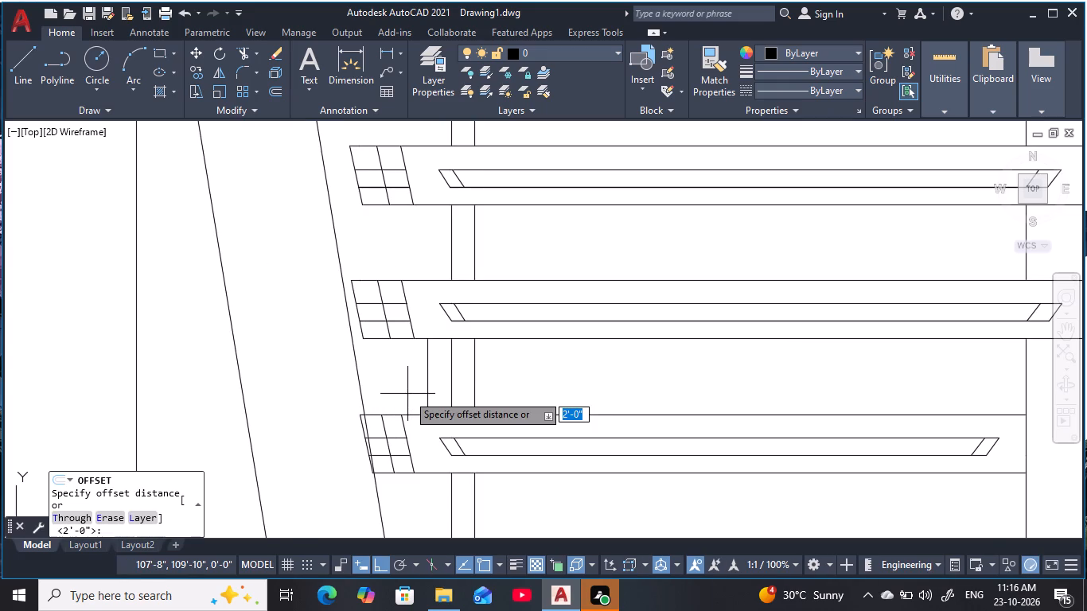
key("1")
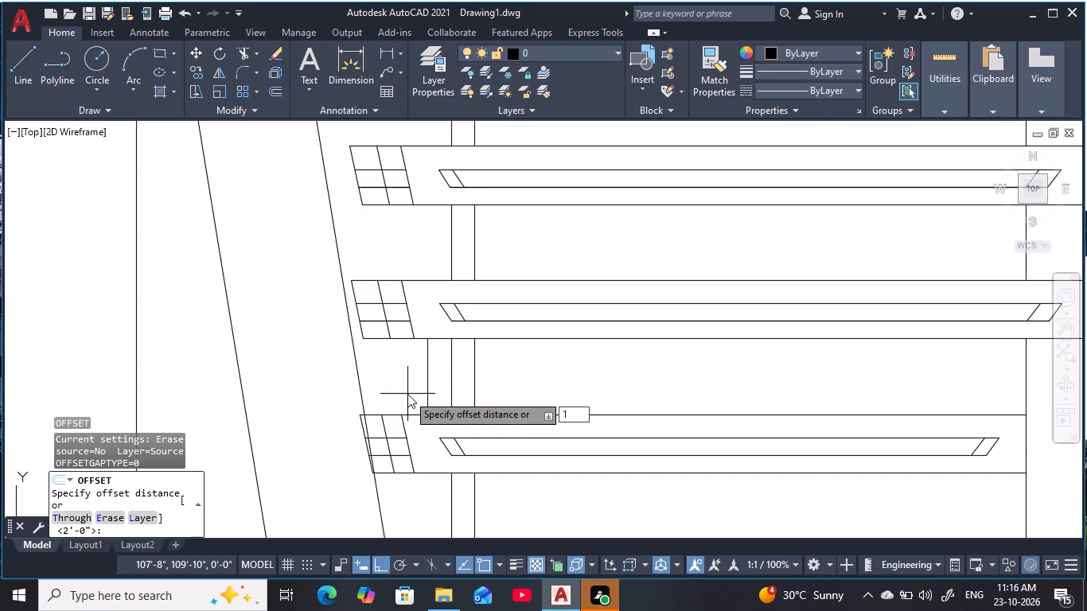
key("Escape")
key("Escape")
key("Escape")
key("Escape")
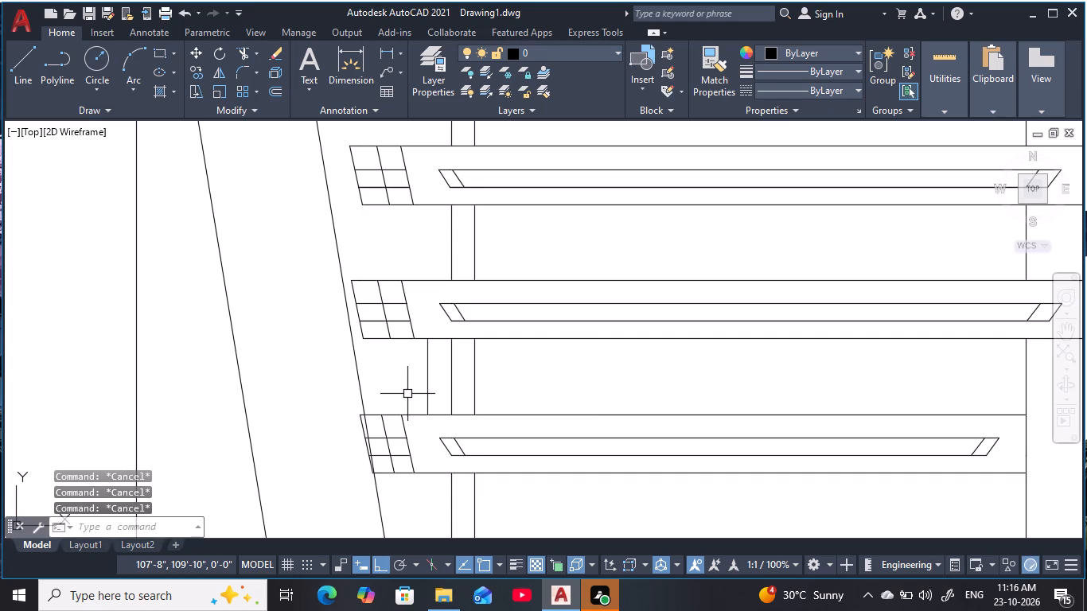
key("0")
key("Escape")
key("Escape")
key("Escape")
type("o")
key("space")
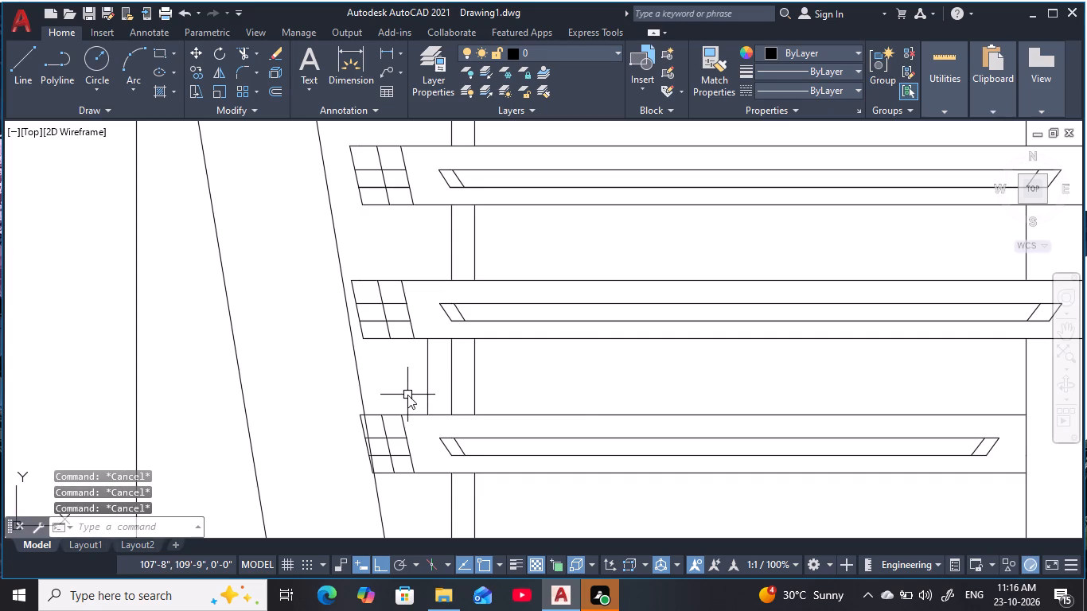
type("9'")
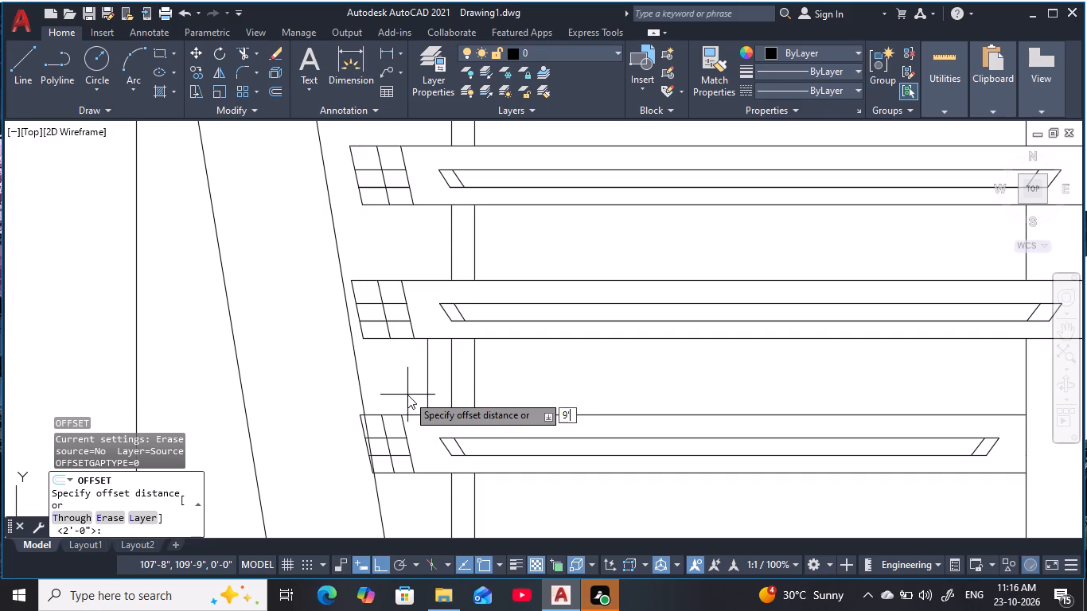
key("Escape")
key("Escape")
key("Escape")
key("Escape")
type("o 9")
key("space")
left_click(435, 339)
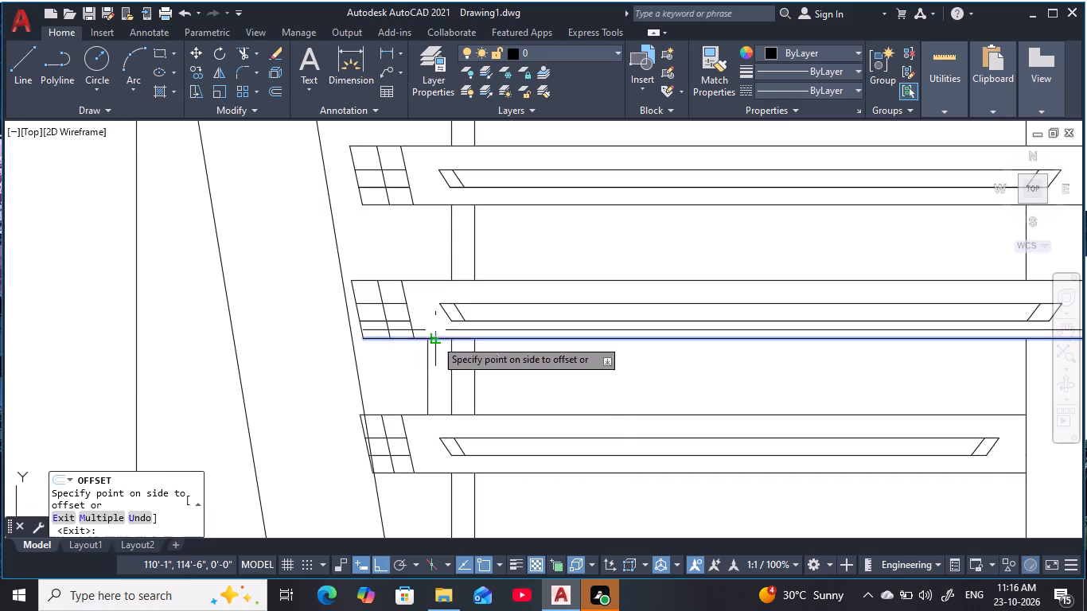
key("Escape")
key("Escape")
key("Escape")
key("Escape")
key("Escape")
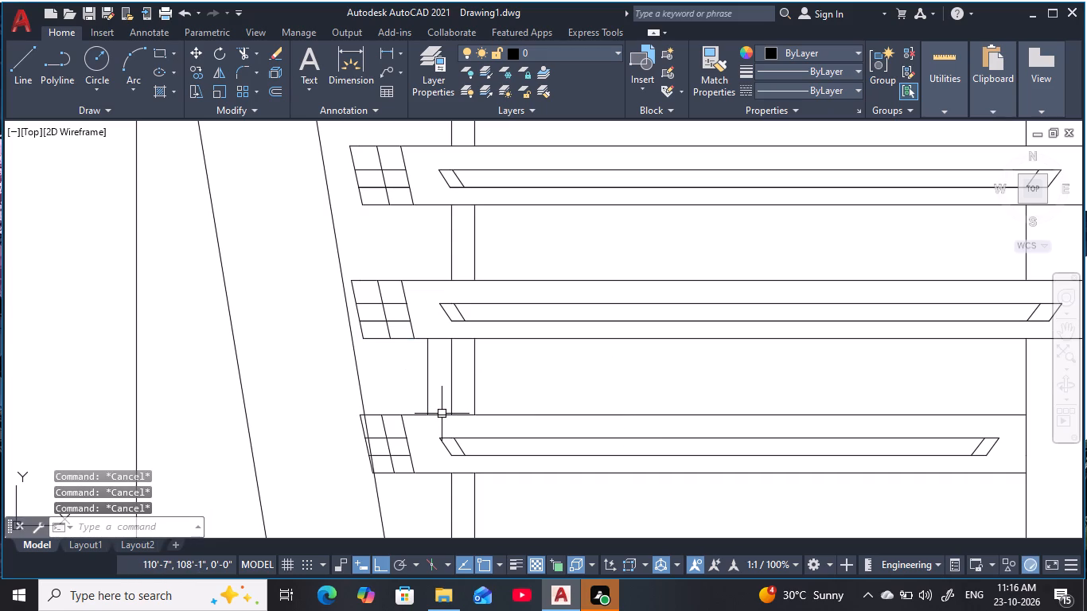
Offset the bottom edge of the second-lowest strip 1' downward, into the gap above the lowest strip.
type("o 1")
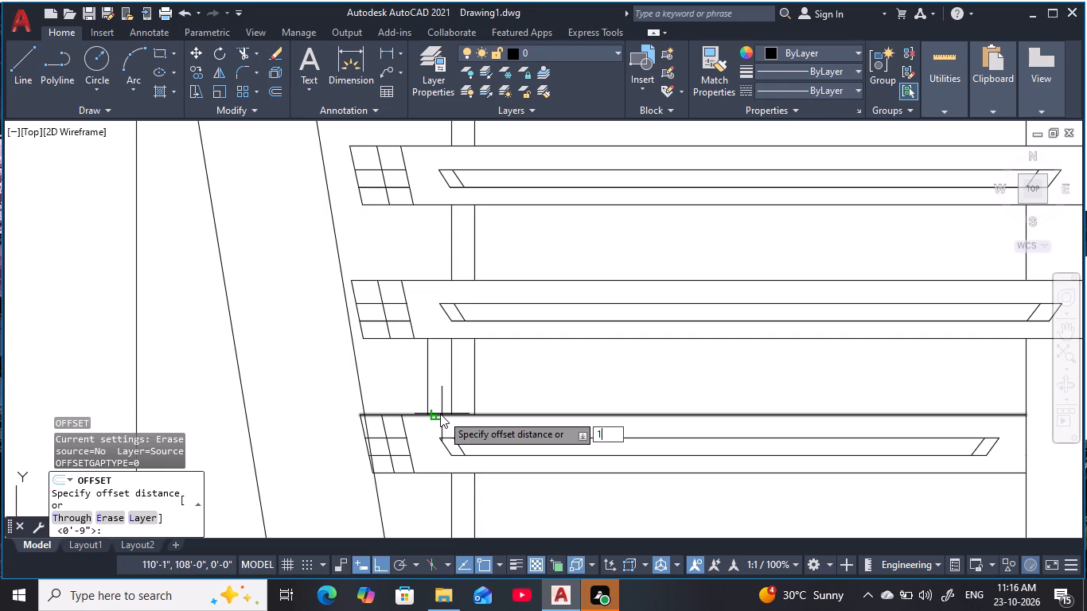
type("'")
key("space")
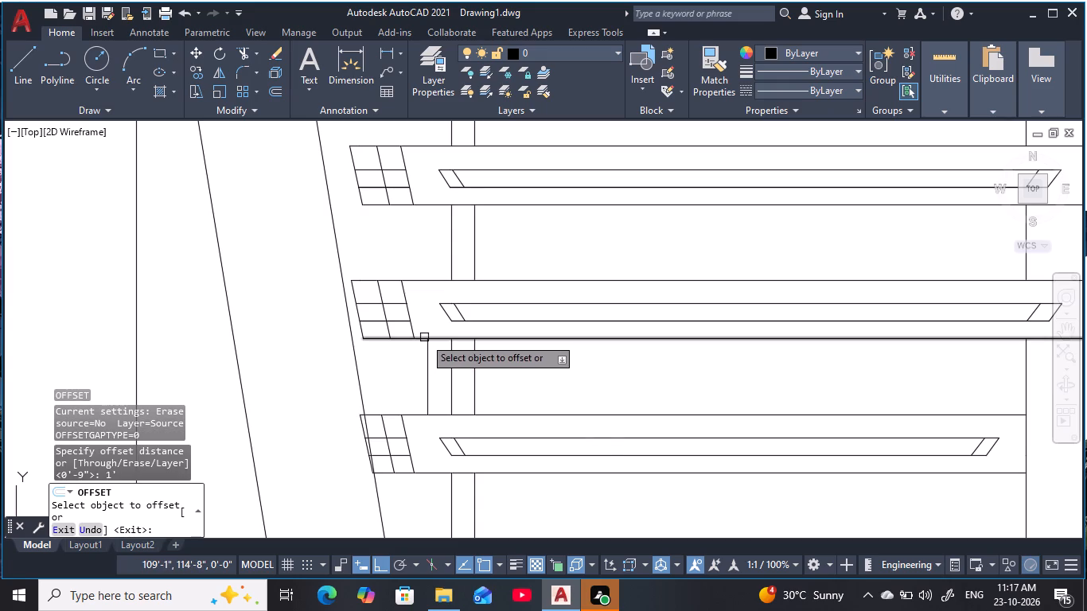
left_click(424, 337)
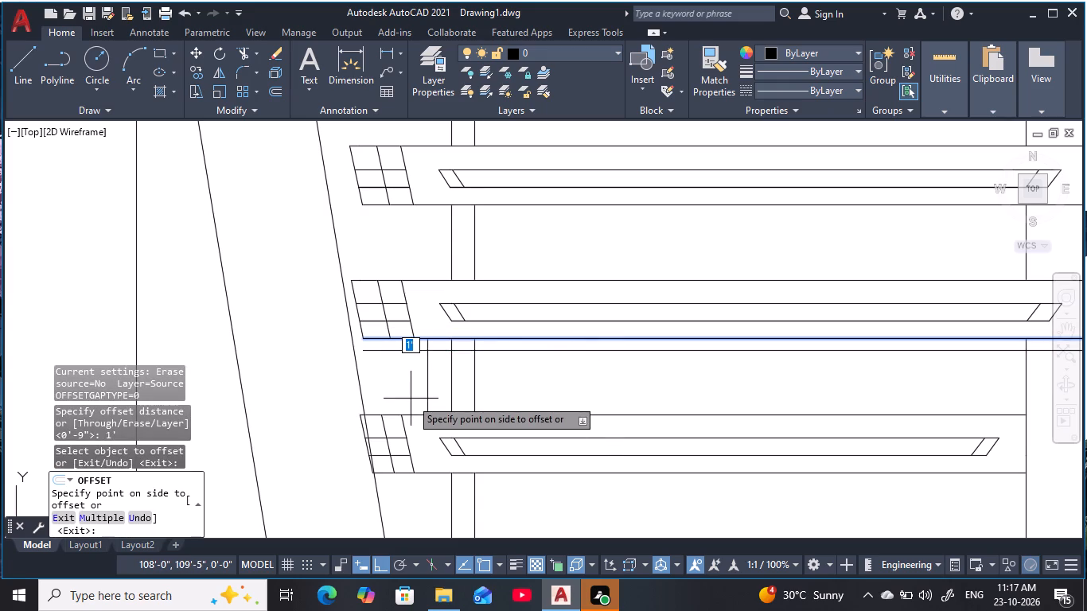
left_click(411, 399)
key("Escape")
key("Escape")
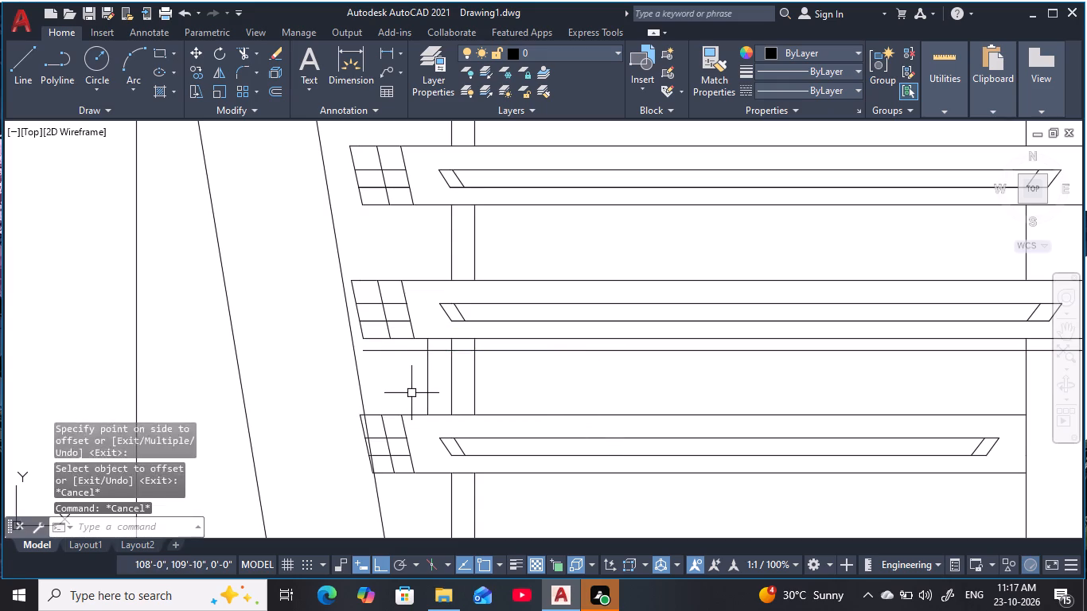
Offset the upper horizontal line in the gap between the two lowest strips 2'-6" downward.
key("Escape")
key("Escape")
key("Escape")
type("o")
key("space")
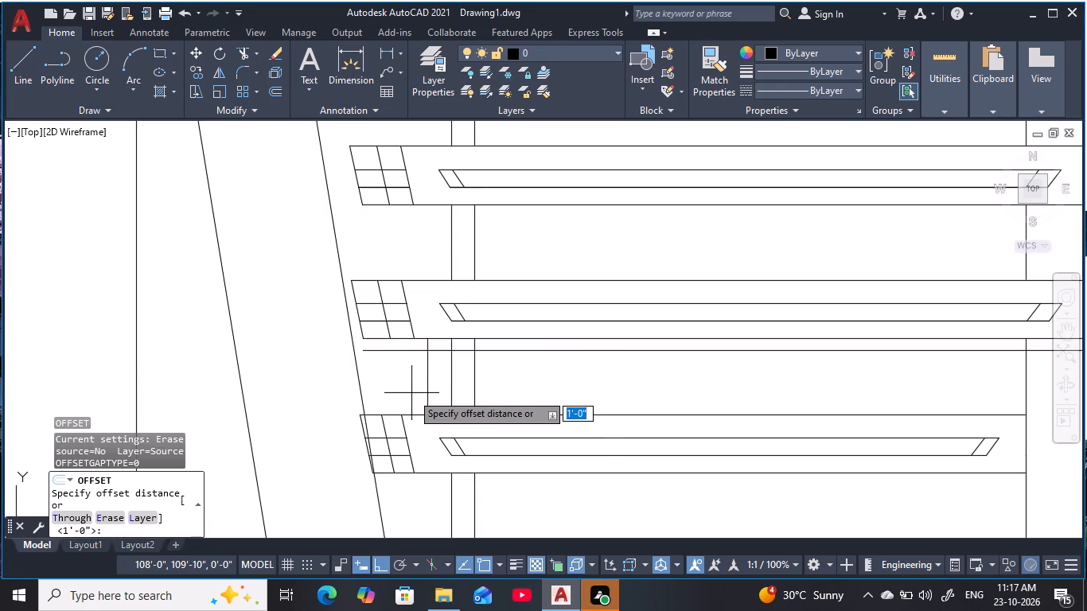
key("2")
key("apostrophe")
type("6")
key("space")
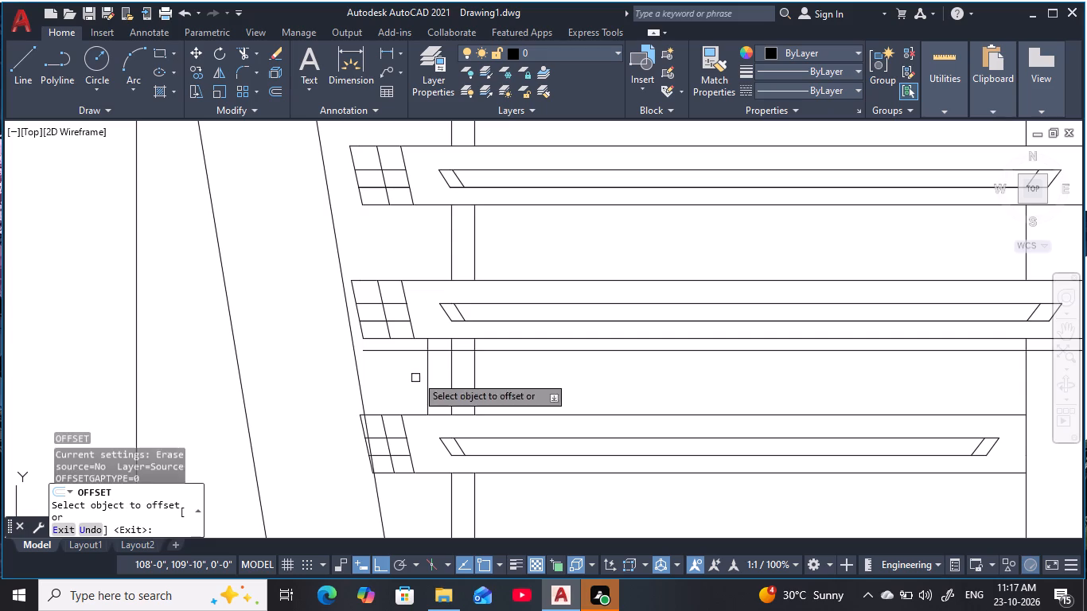
left_click(418, 350)
left_click(404, 428)
key("Escape")
key("Escape")
key("Escape")
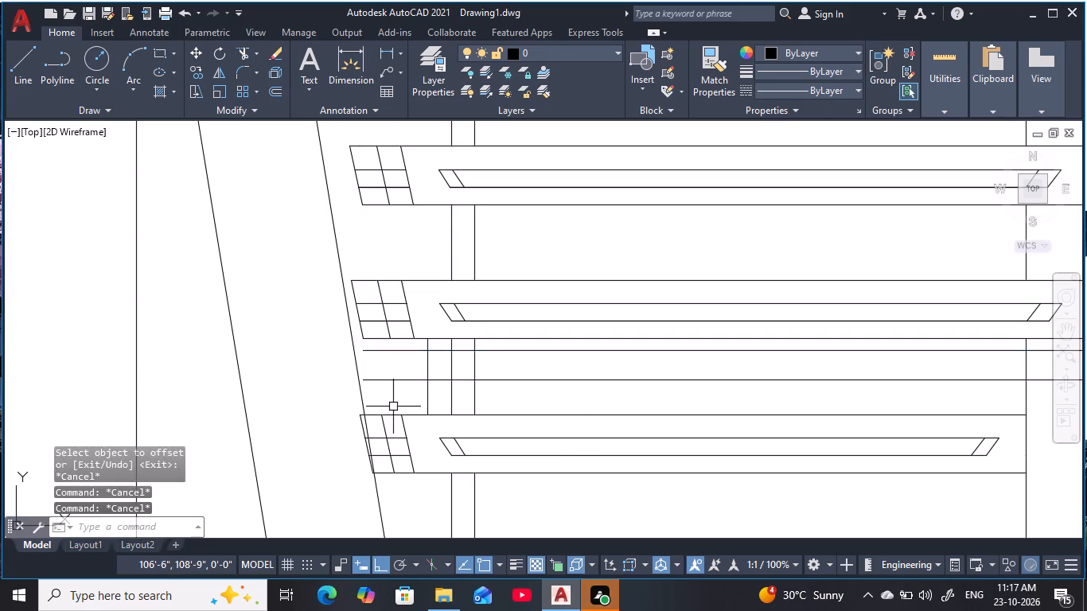
Trim both new horizontal lines between the two lowest strips back to the offset vertical line beside the vertical pair, keeping their slanted-edge side.
key("Escape")
key("Escape")
key("Escape")
type("tr")
key("space")
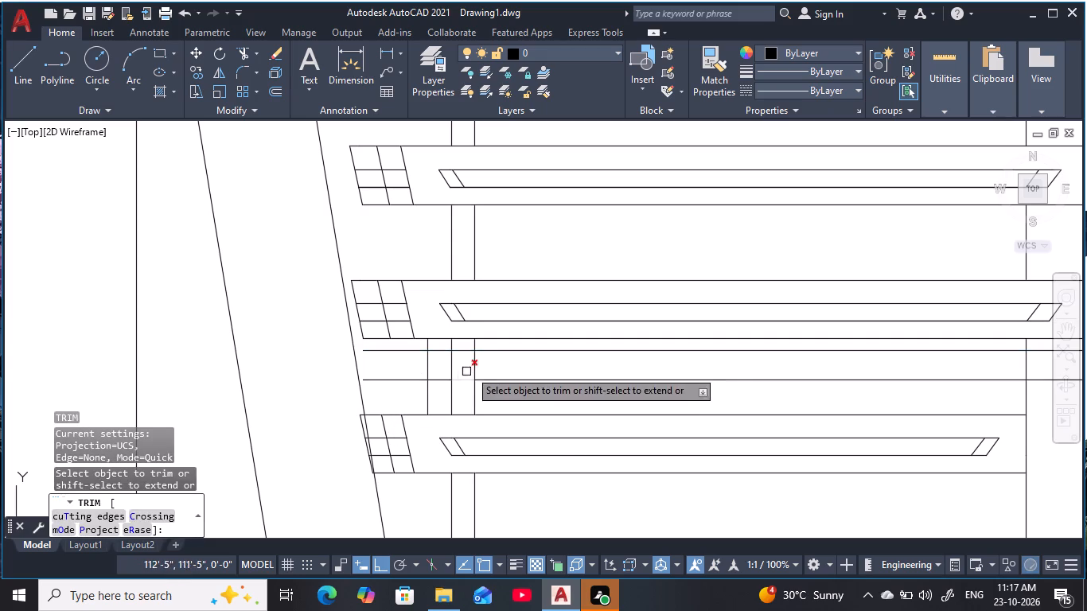
left_click(516, 348)
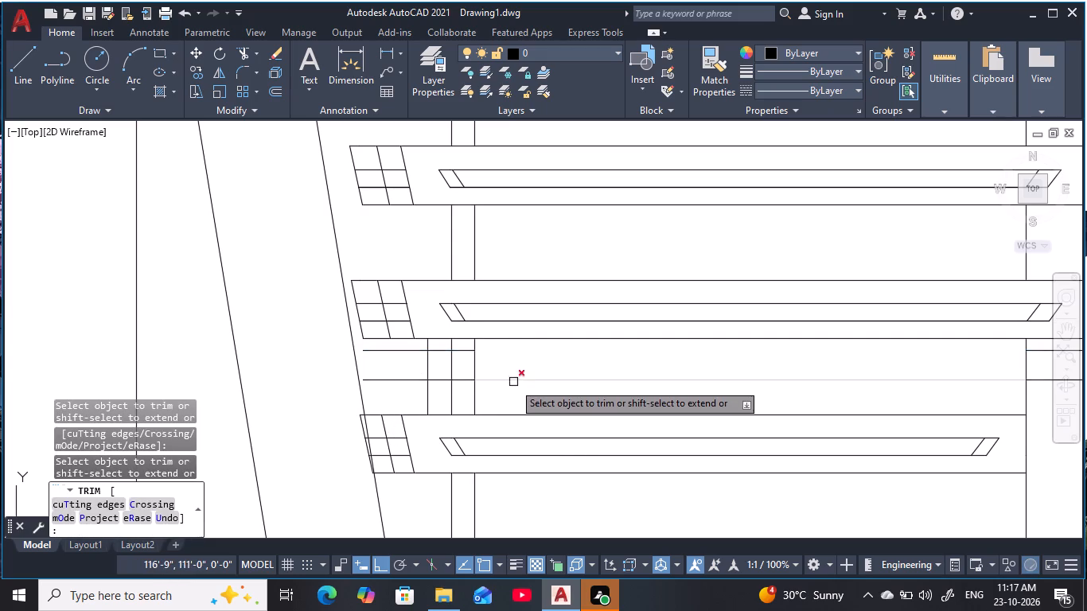
left_click(513, 383)
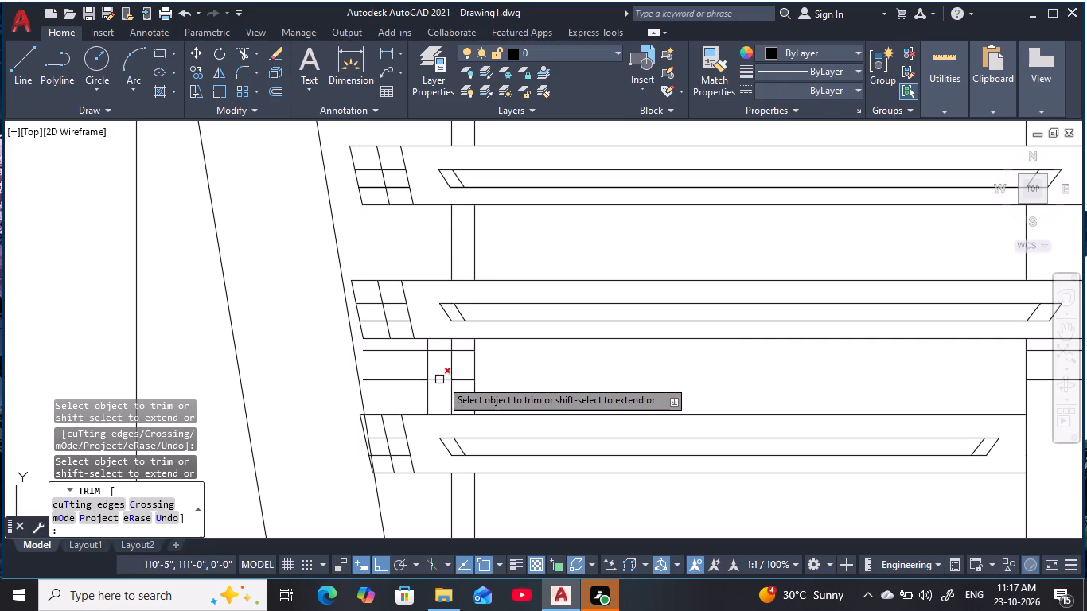
left_click(463, 350)
left_click(459, 384)
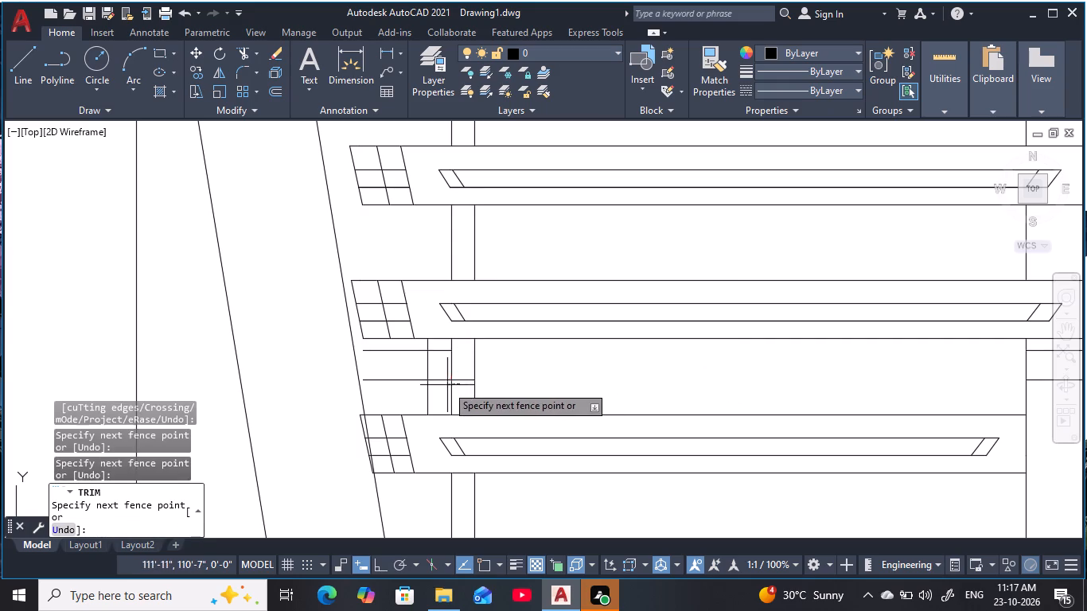
key("Escape")
key("Escape")
key("Escape")
key("Escape")
key("Escape")
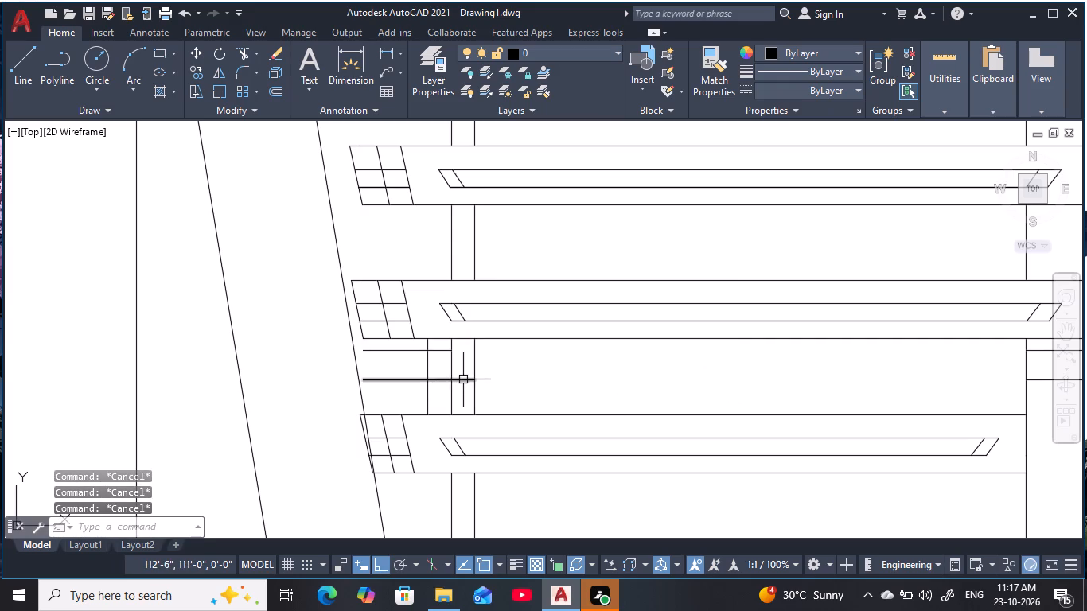
type("tr")
key("space")
left_click(462, 383)
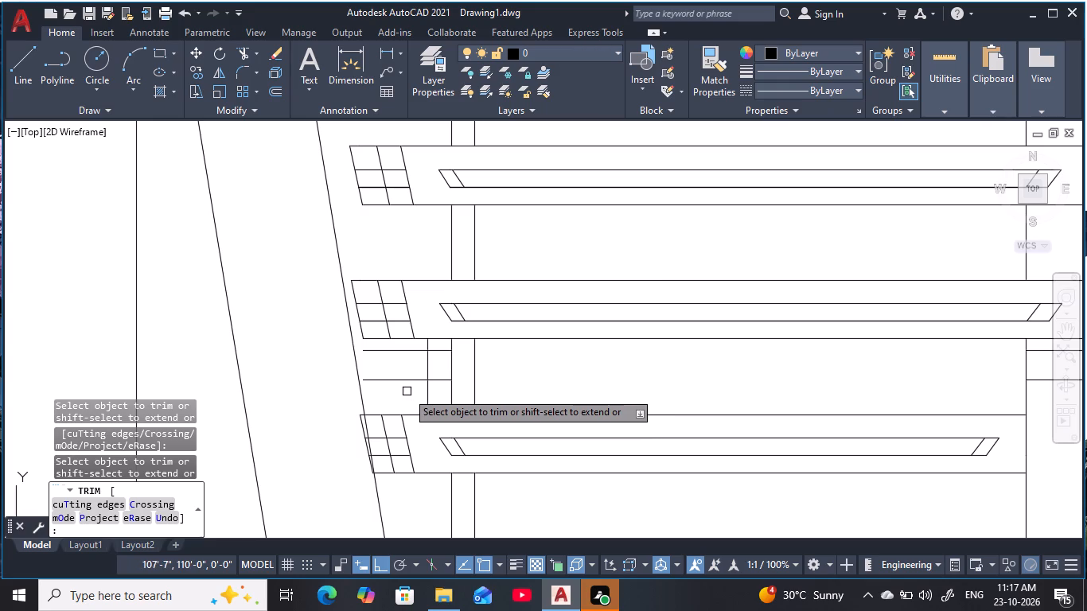
left_click(433, 382)
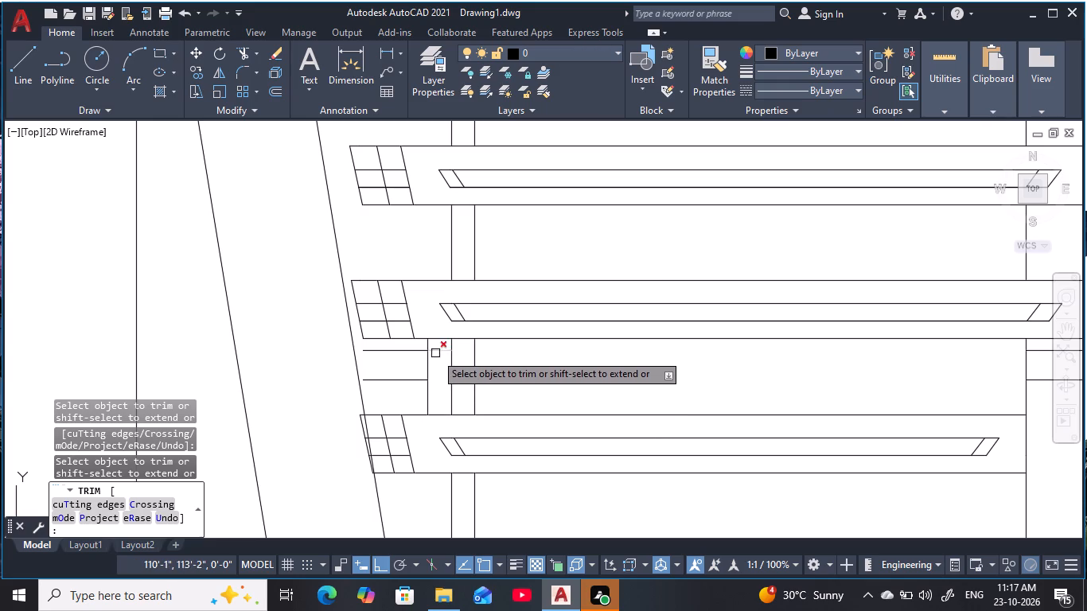
left_click(435, 353)
key("Escape")
key("Escape")
key("Escape")
key("Escape")
key("Escape")
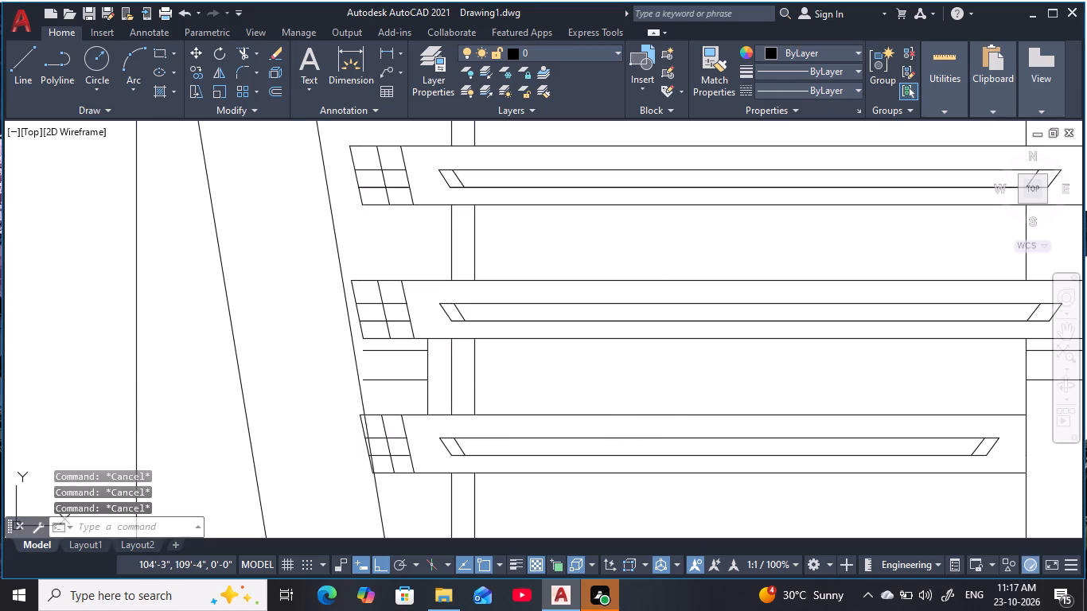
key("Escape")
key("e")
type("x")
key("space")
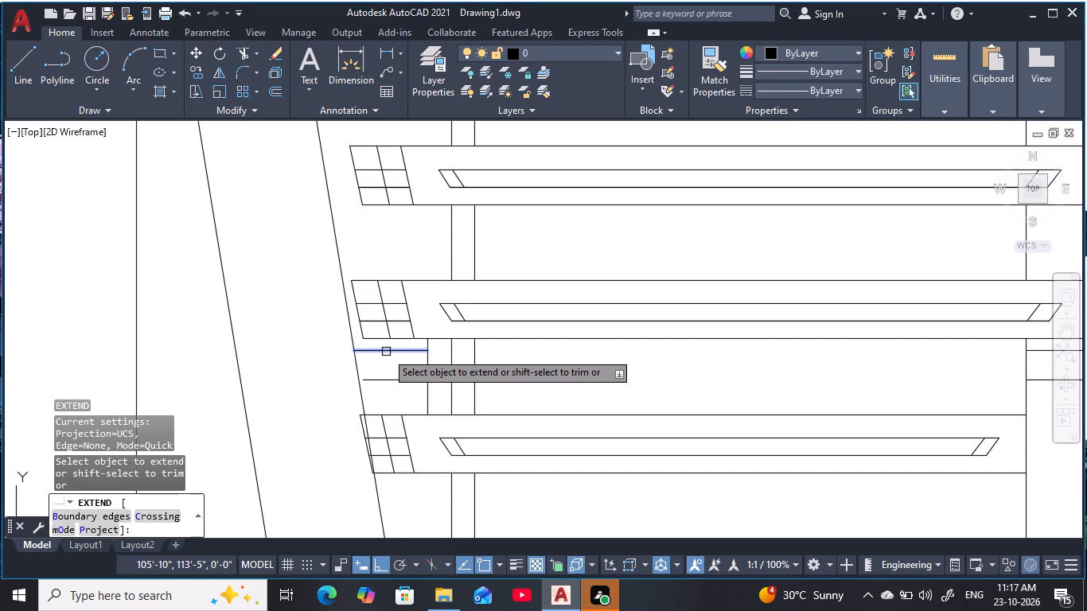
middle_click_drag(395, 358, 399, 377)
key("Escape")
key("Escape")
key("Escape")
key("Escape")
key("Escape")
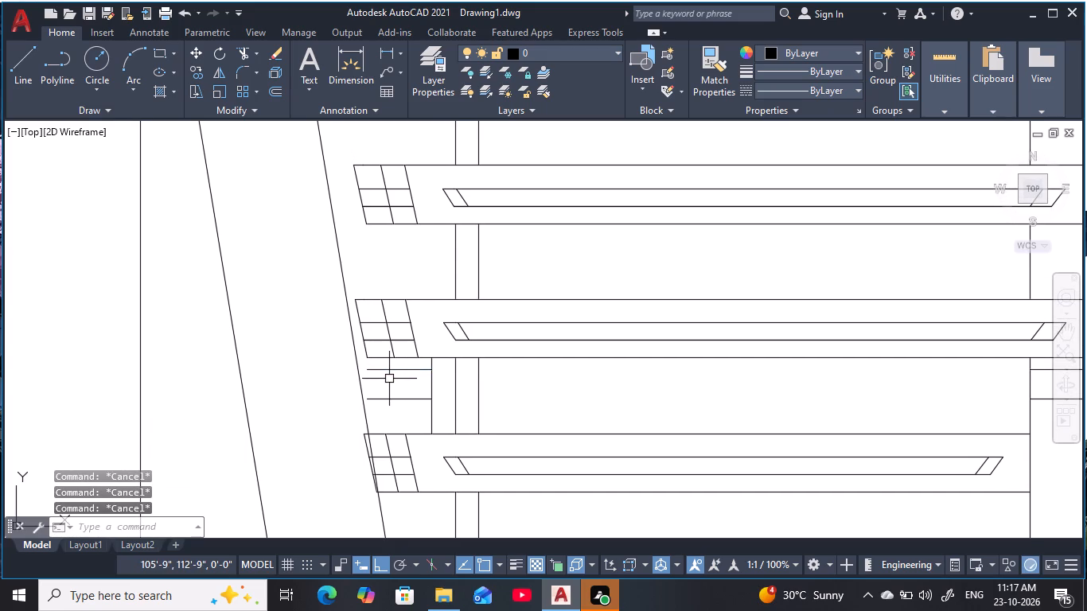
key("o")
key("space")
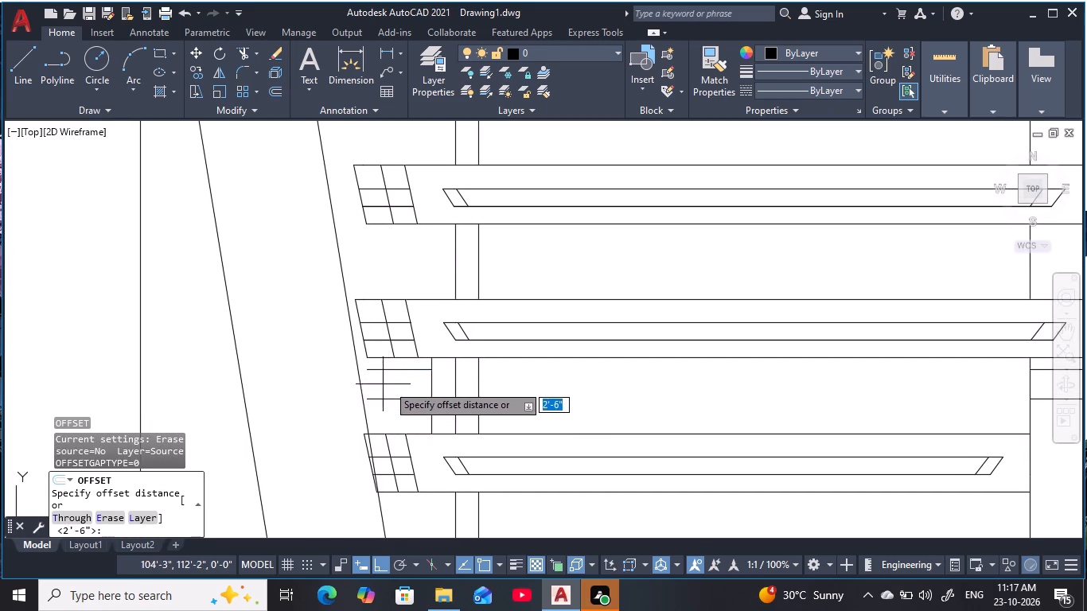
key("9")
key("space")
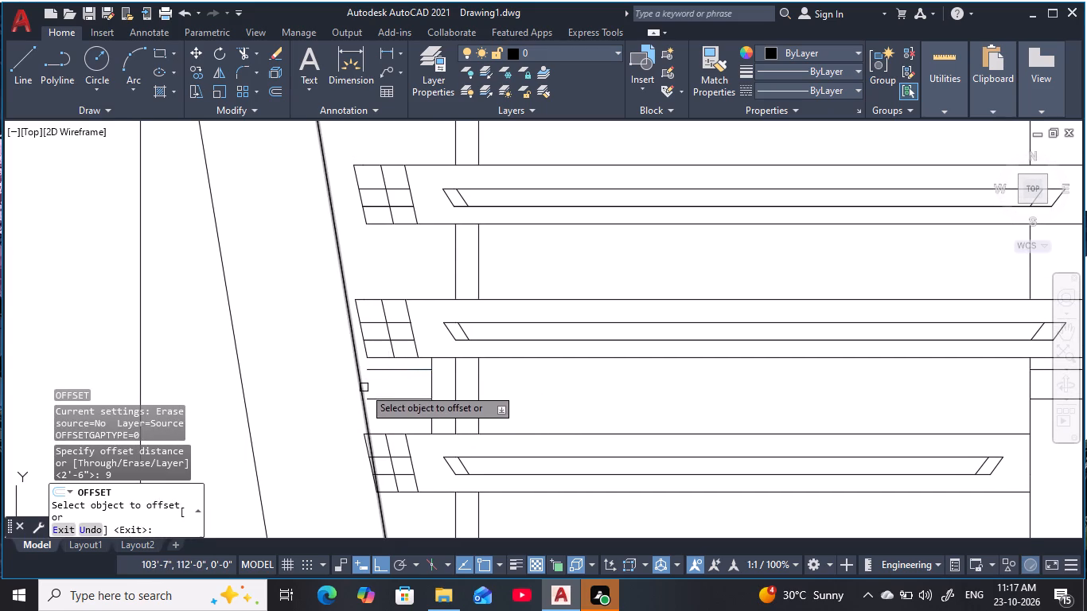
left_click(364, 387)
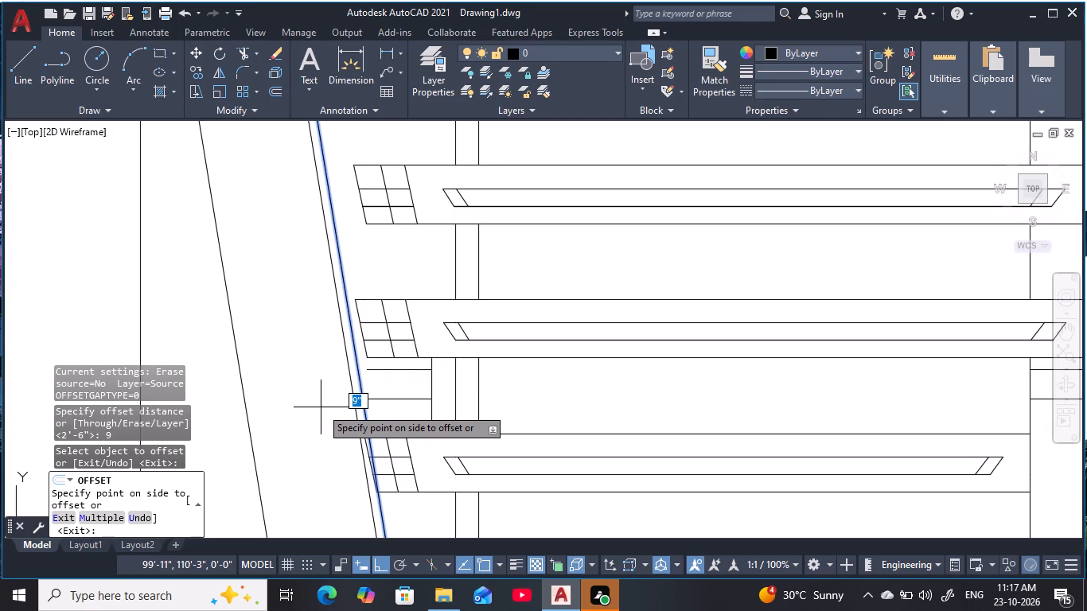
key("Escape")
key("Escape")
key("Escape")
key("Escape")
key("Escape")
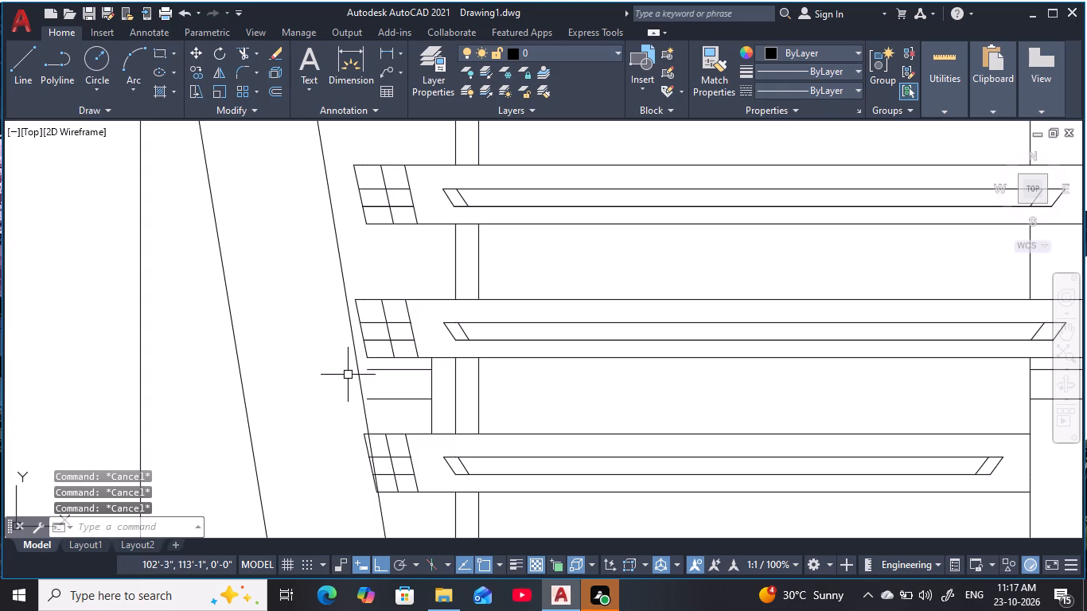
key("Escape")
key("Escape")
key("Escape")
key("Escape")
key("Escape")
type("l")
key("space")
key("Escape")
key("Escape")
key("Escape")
Extend the upper of the two short horizontal lines between the two lowest strips to the inner slanted line.
type("ex")
key("space")
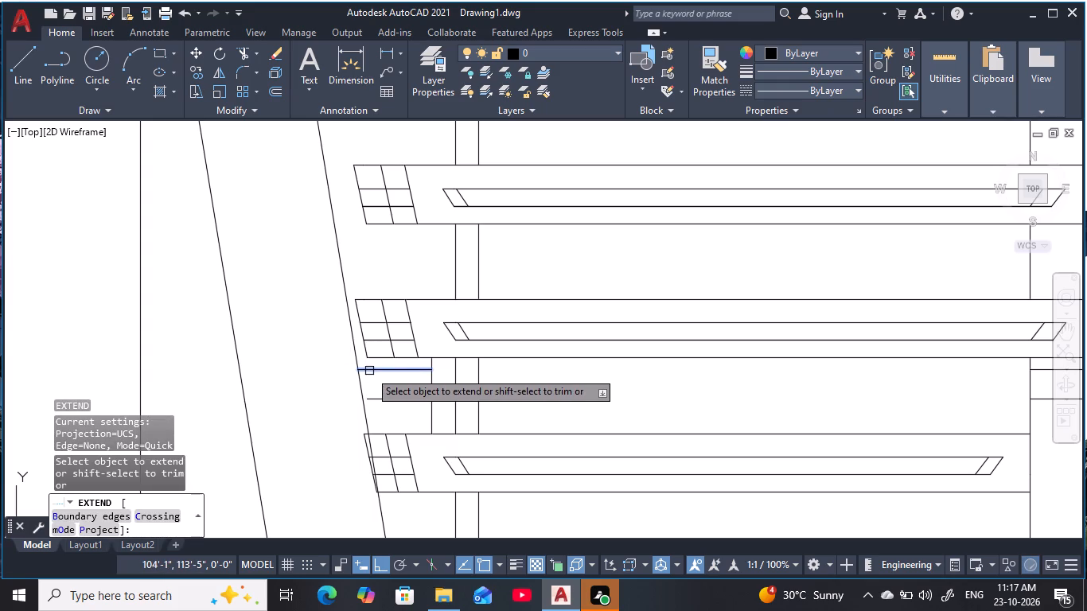
left_click(369, 371)
scroll(387, 383, "down", 1)
middle_click_drag(387, 382, 388, 446)
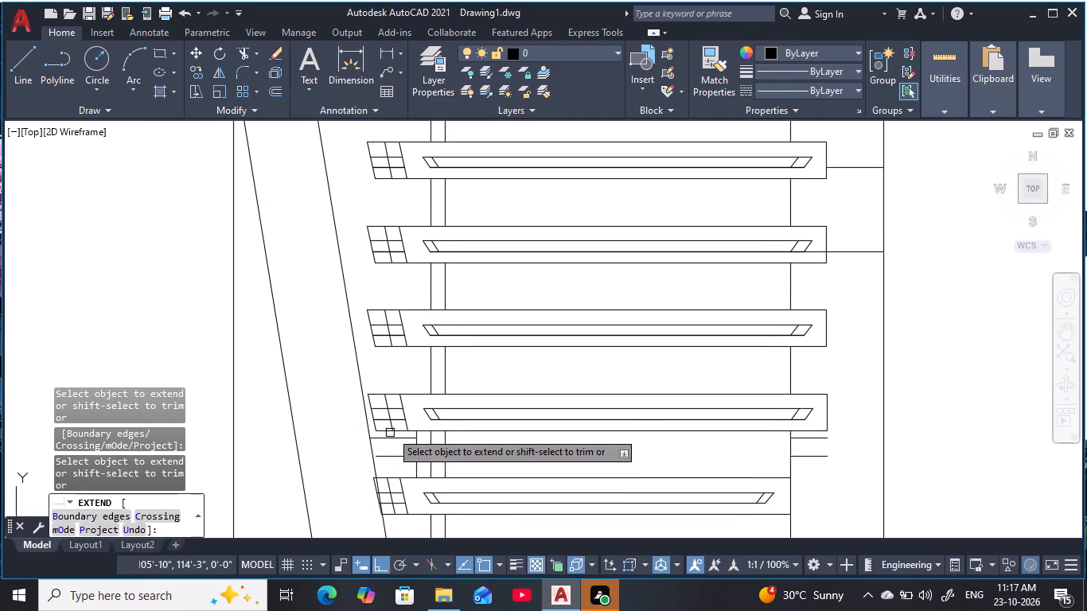
middle_click(399, 376)
key("Escape")
key("Escape")
key("Escape")
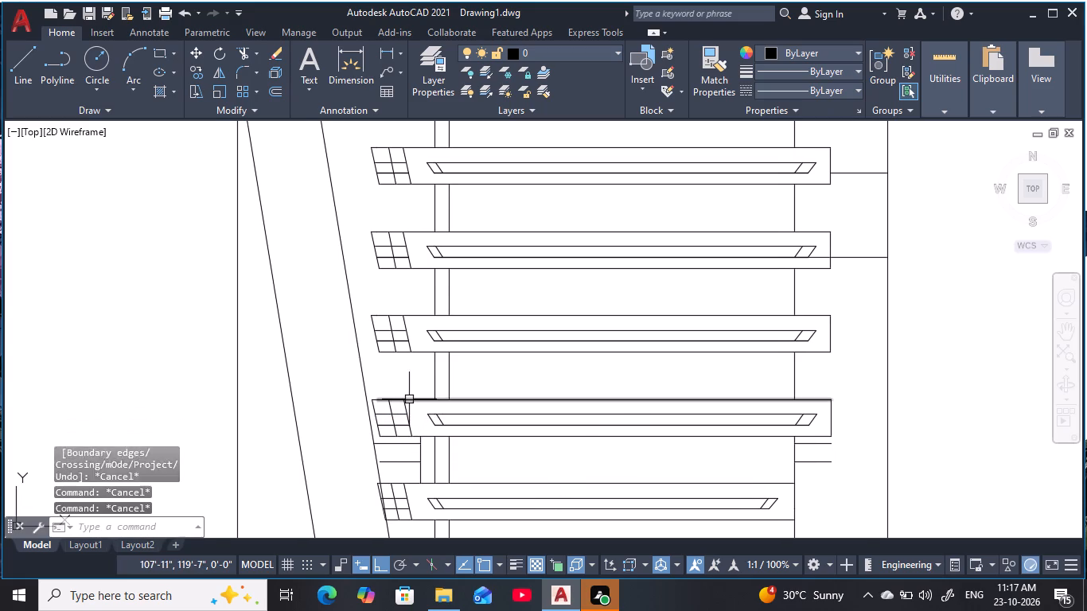
key("Escape")
key("Escape")
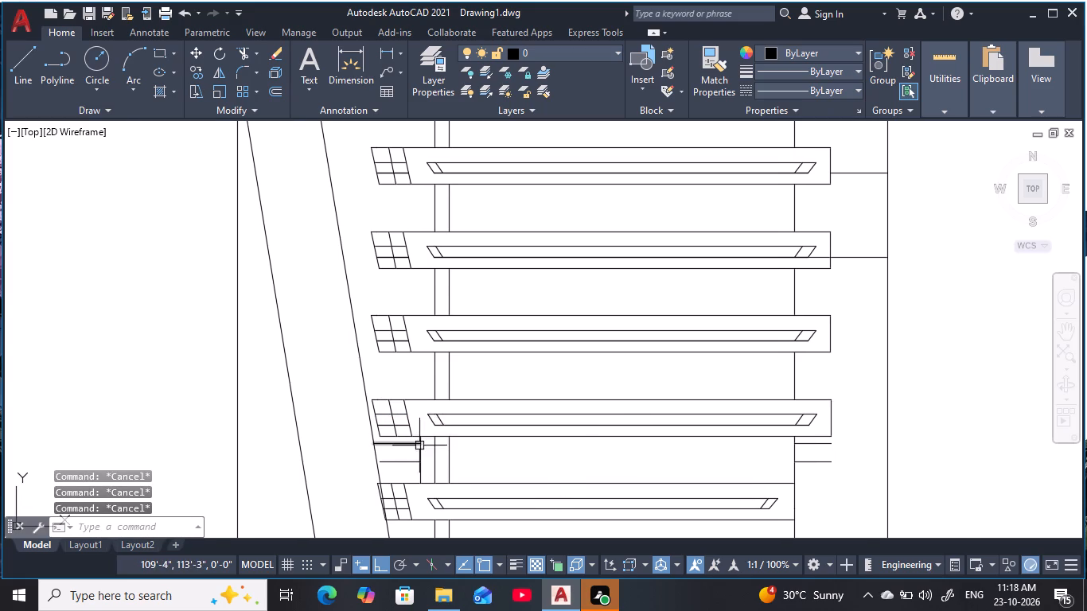
Measure the horizontal distance from the offset vertical line to the vertical pair between the two lowest strips using a linear dimension.
scroll(423, 451, "up", 2)
middle_click_drag(423, 451, 416, 437)
key("Escape")
type("dli")
key("space")
left_click(407, 448)
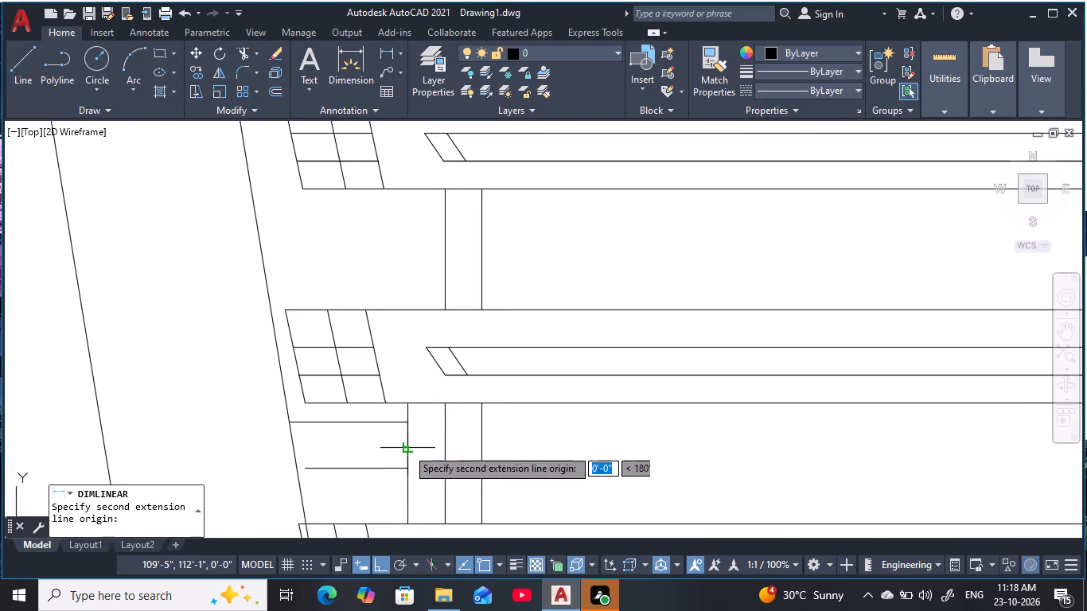
left_click(440, 453)
key("Escape")
key("Escape")
key("Escape")
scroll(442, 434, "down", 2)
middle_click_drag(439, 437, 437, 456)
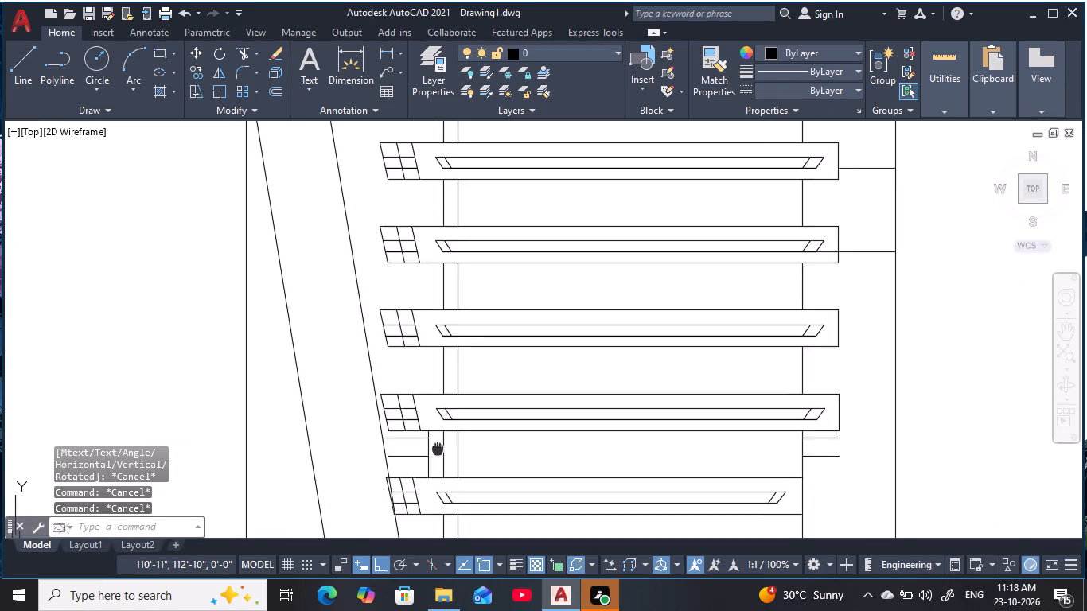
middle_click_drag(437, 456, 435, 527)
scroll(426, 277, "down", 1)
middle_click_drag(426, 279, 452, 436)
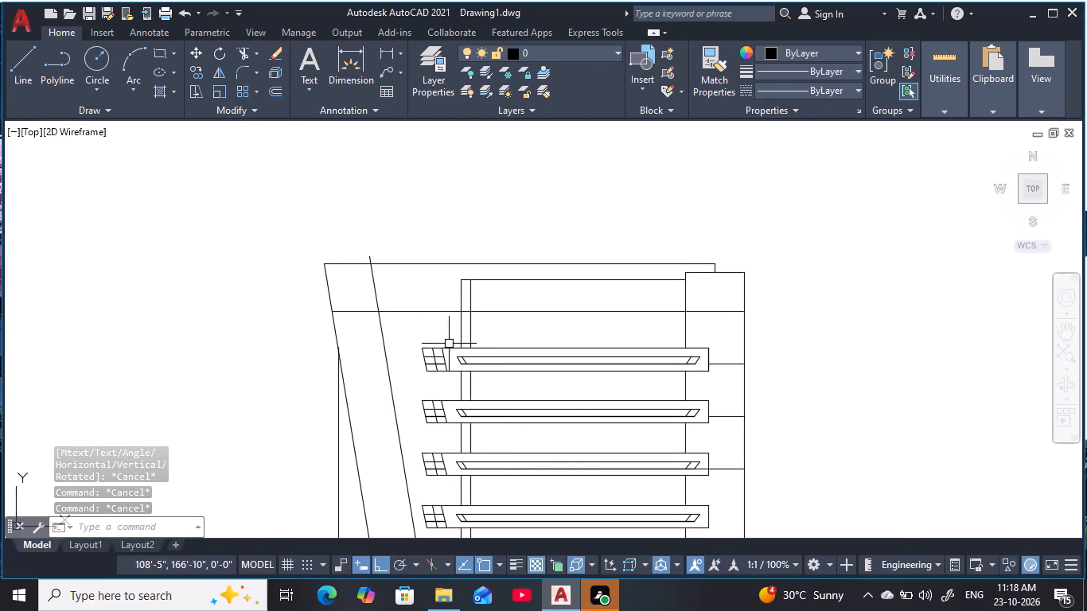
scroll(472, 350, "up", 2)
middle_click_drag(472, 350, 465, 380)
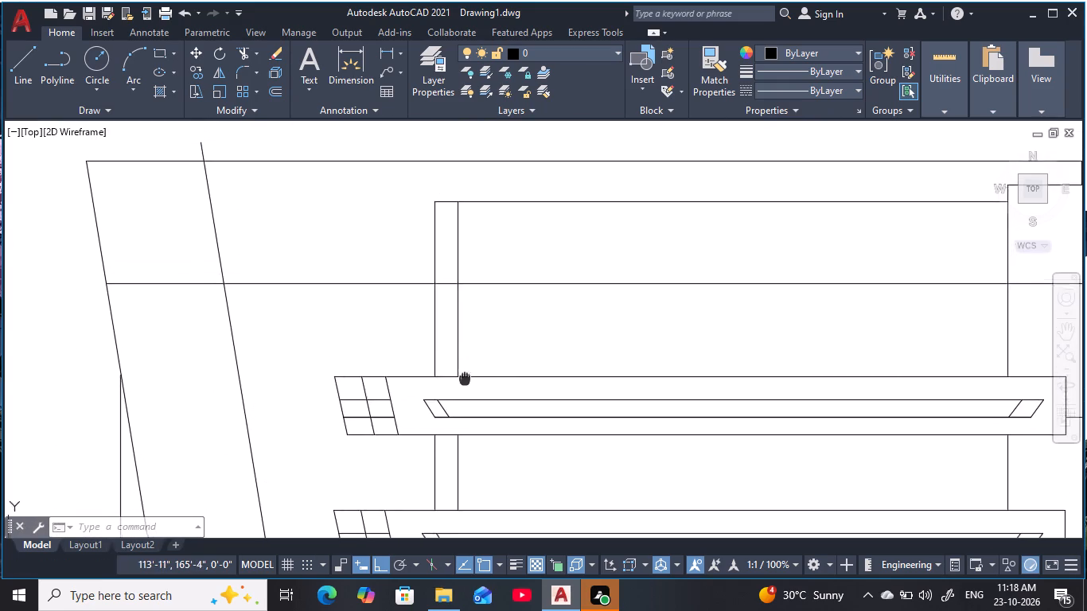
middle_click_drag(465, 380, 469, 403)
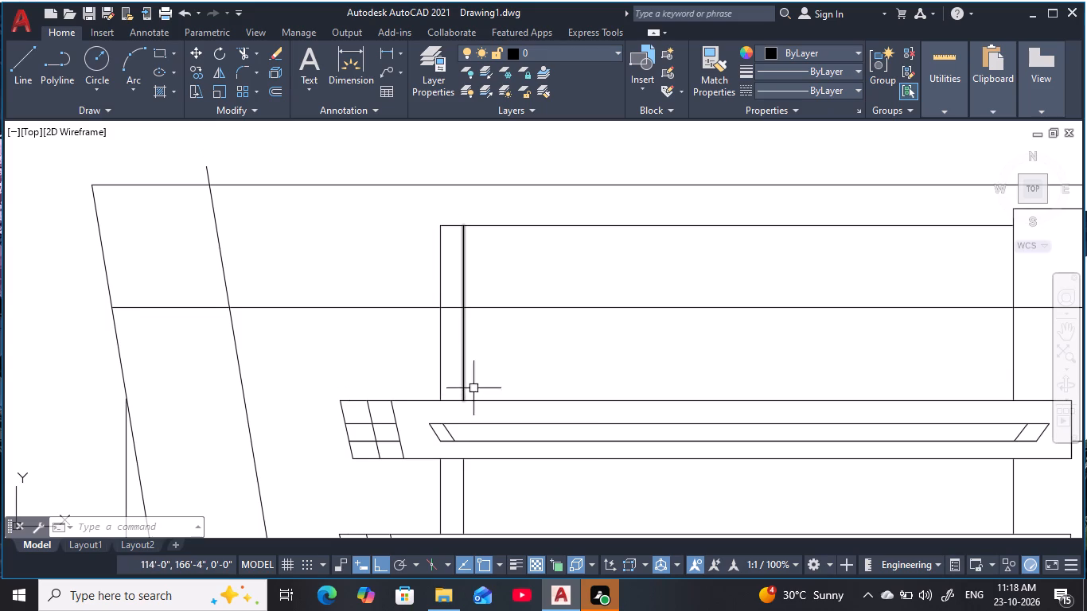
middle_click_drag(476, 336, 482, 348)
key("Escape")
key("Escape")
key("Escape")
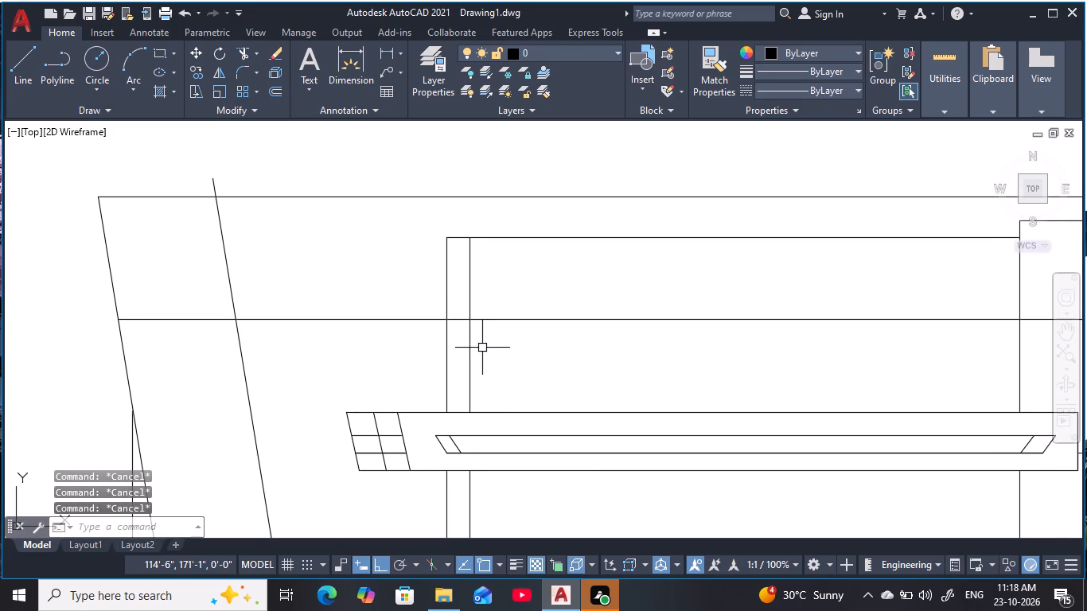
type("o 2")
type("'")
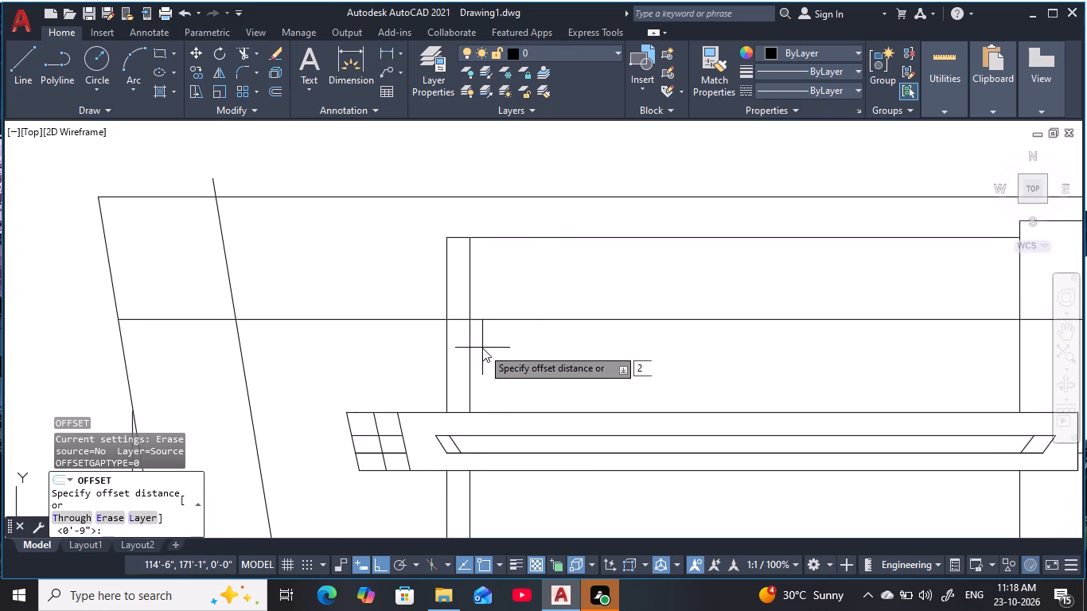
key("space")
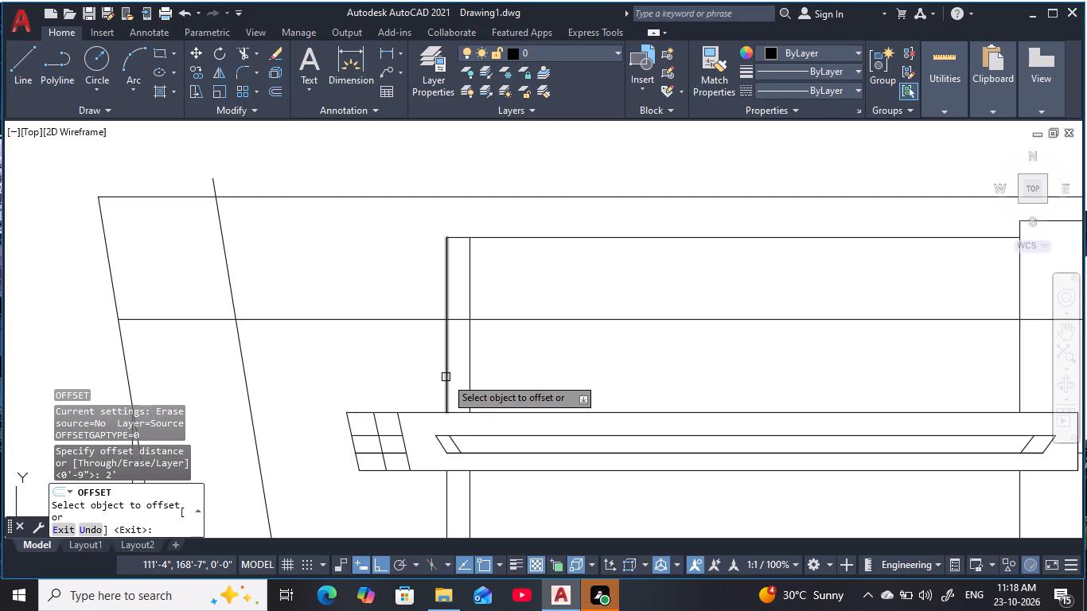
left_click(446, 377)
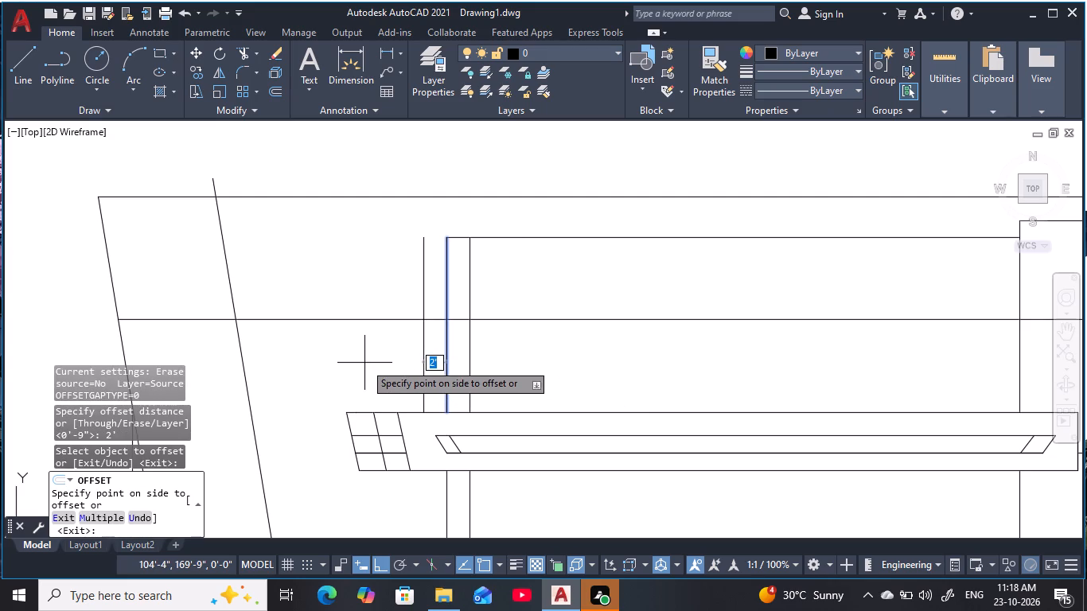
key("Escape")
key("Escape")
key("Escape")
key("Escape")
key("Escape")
Offset the inner slanted line 1' toward the outer slanted edge.
scroll(364, 363, "down", 2)
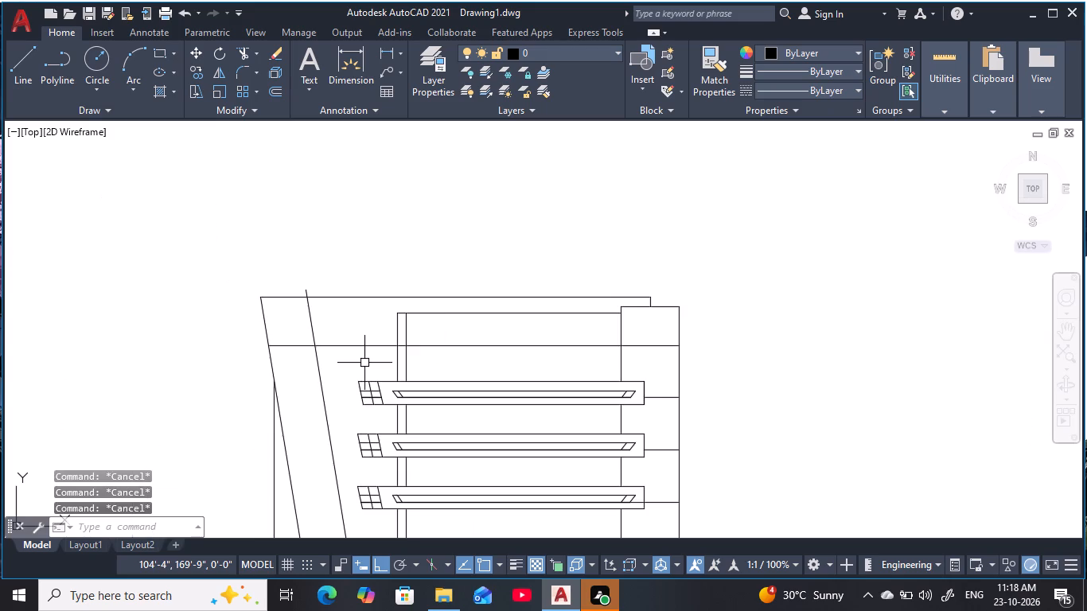
middle_click_drag(364, 363, 400, 330)
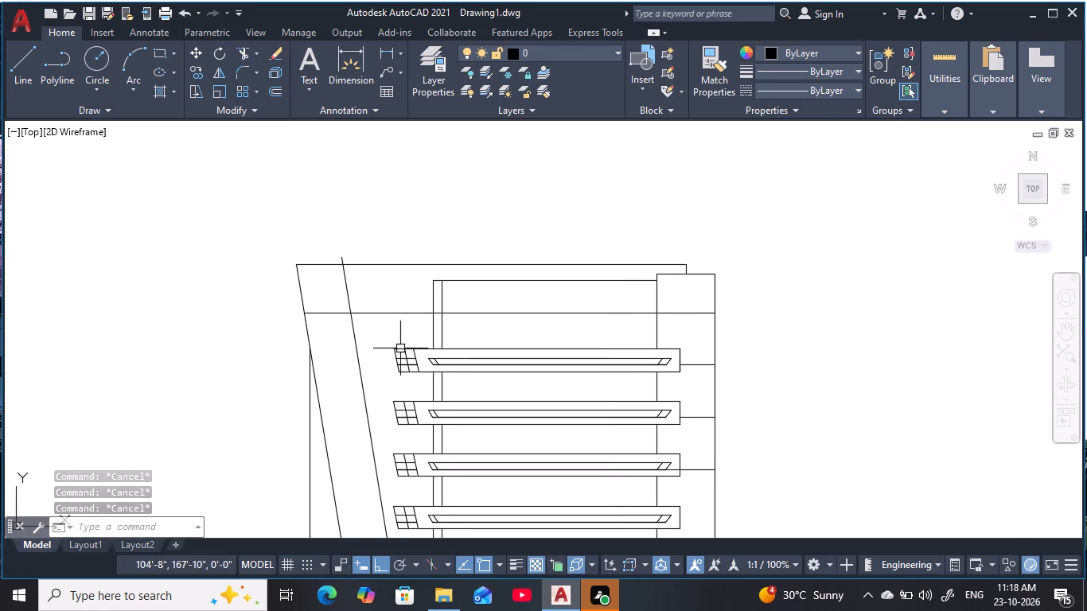
middle_click_drag(388, 372, 368, 235)
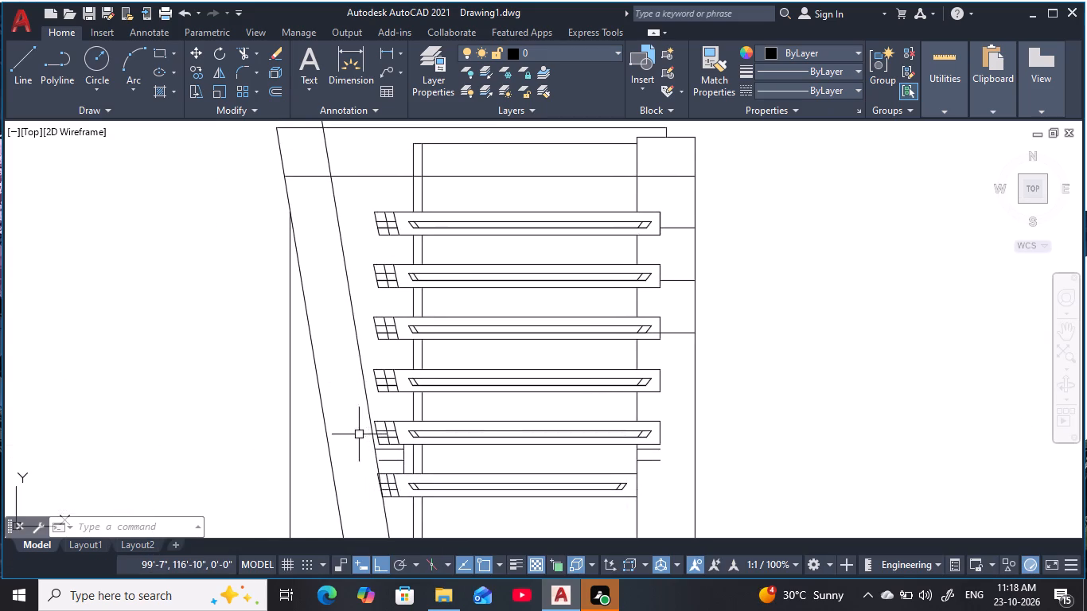
middle_click_drag(359, 434, 370, 470)
key("Escape")
key("Escape")
key("Escape")
key("Escape")
key("Escape")
key("Escape")
key("Escape")
type("o")
key("space")
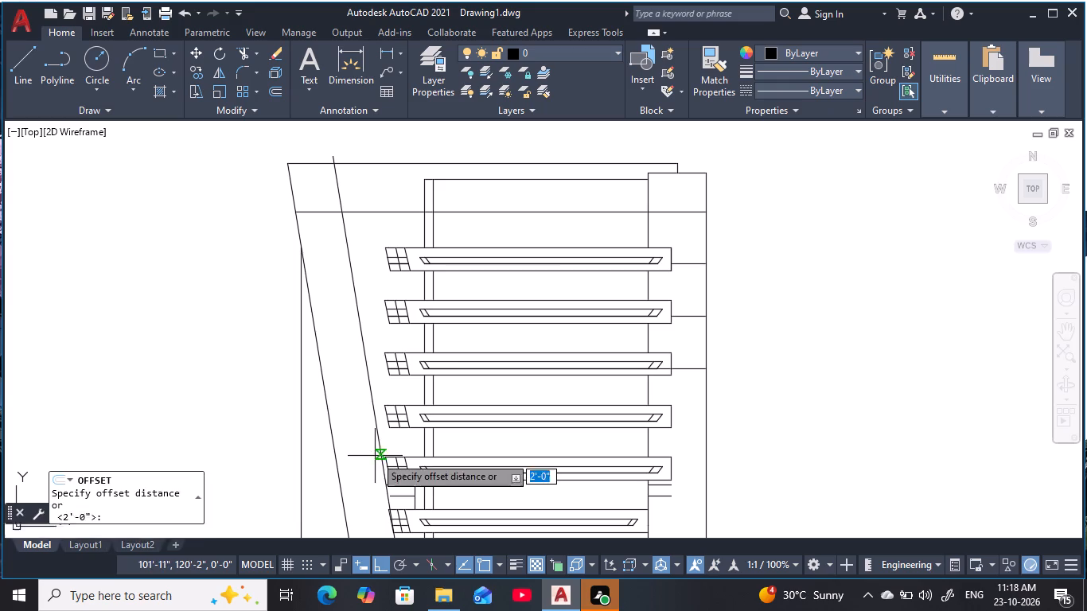
type("1'")
key("space")
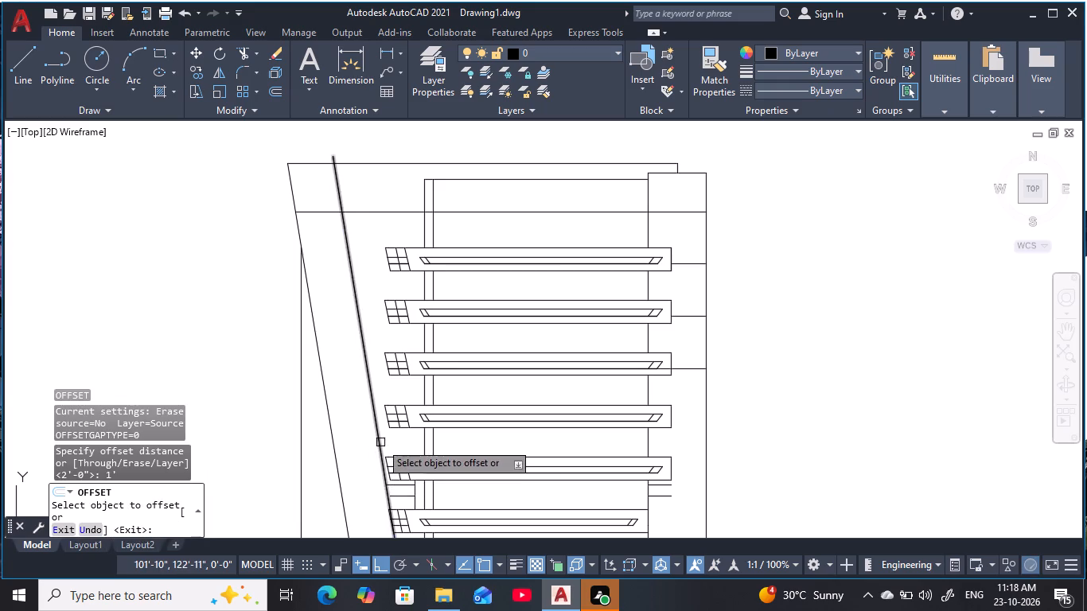
left_click(380, 442)
left_click(345, 462)
middle_click_drag(341, 401, 341, 364)
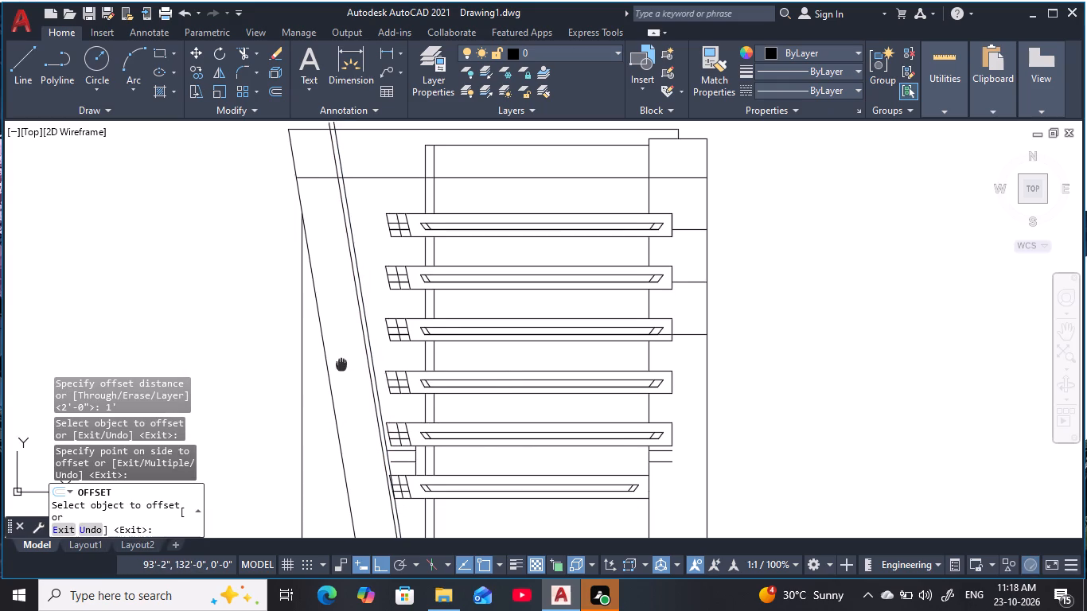
middle_click_drag(341, 364, 342, 355)
scroll(398, 466, "up", 2)
middle_click_drag(398, 433, 404, 453)
key("Escape")
key("Escape")
key("Escape")
key("Escape")
key("Escape")
key("Escape")
key("Escape")
key("Escape")
key("Escape")
key("Escape")
key("Escape")
key("Escape")
key("Escape")
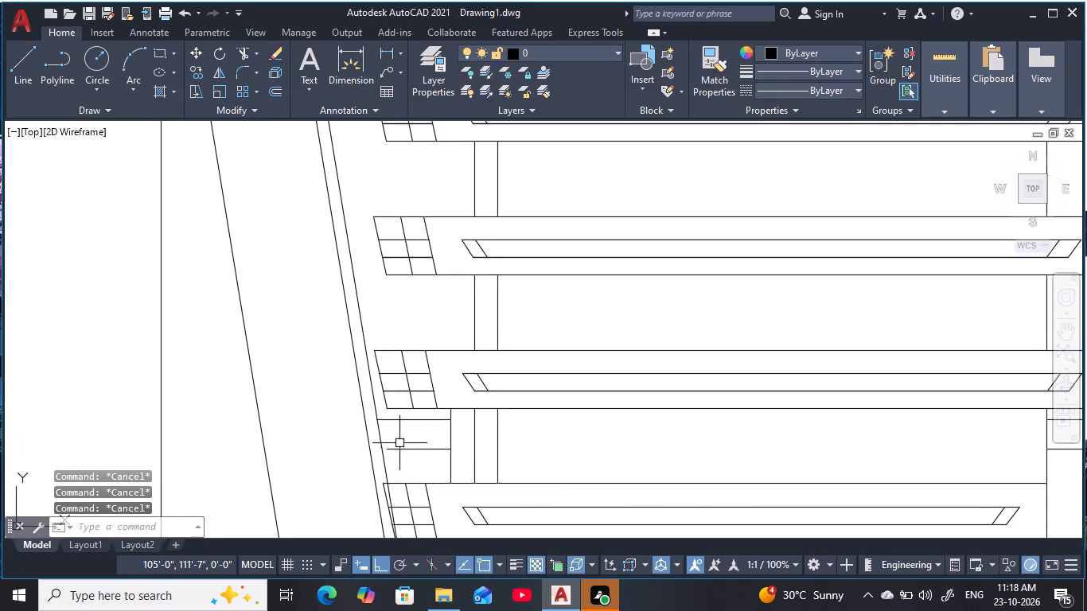
Erase the lower of the two short horizontal lines between the two lowest strips, on the slanted-edge side.
left_click(415, 449)
type("e")
key("space")
key("Escape")
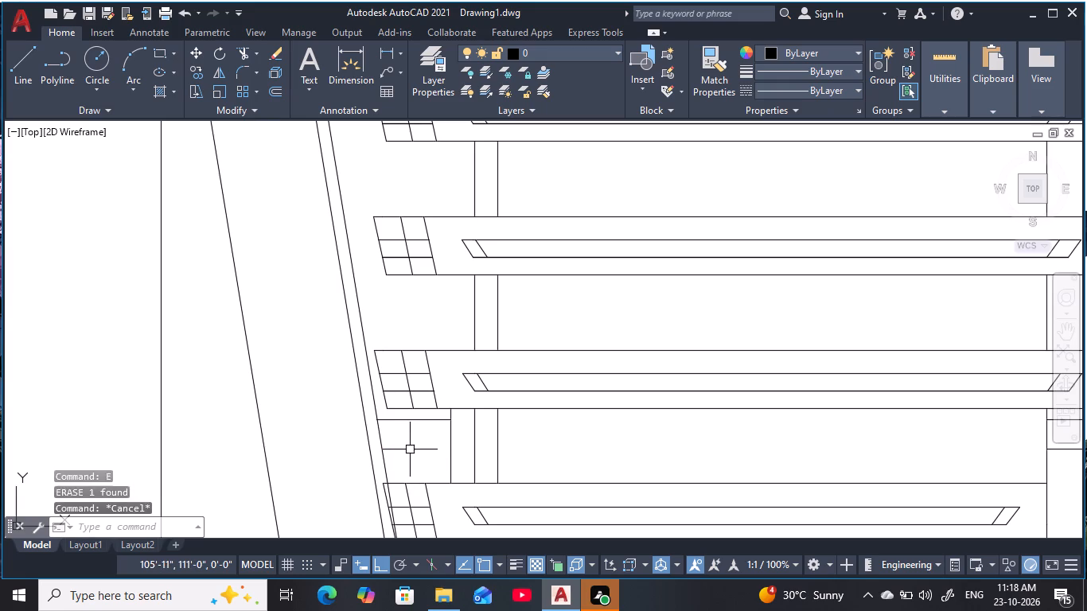
key("Escape")
Offset the top edge of the uppermost strip 1' upward.
scroll(410, 449, "down", 1)
middle_click_drag(411, 449, 415, 474)
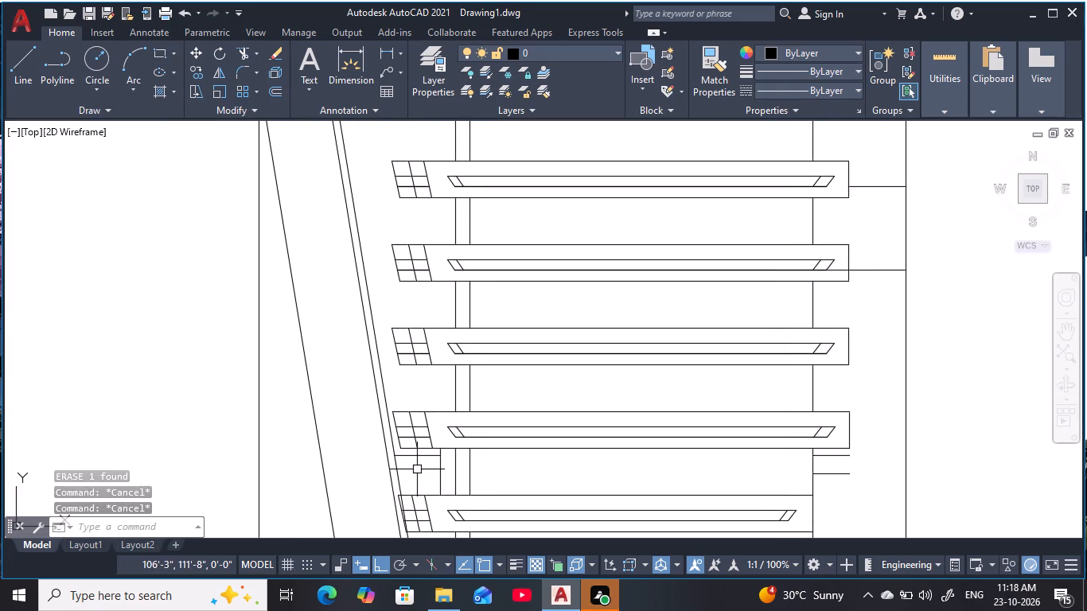
middle_click_drag(391, 312, 395, 430)
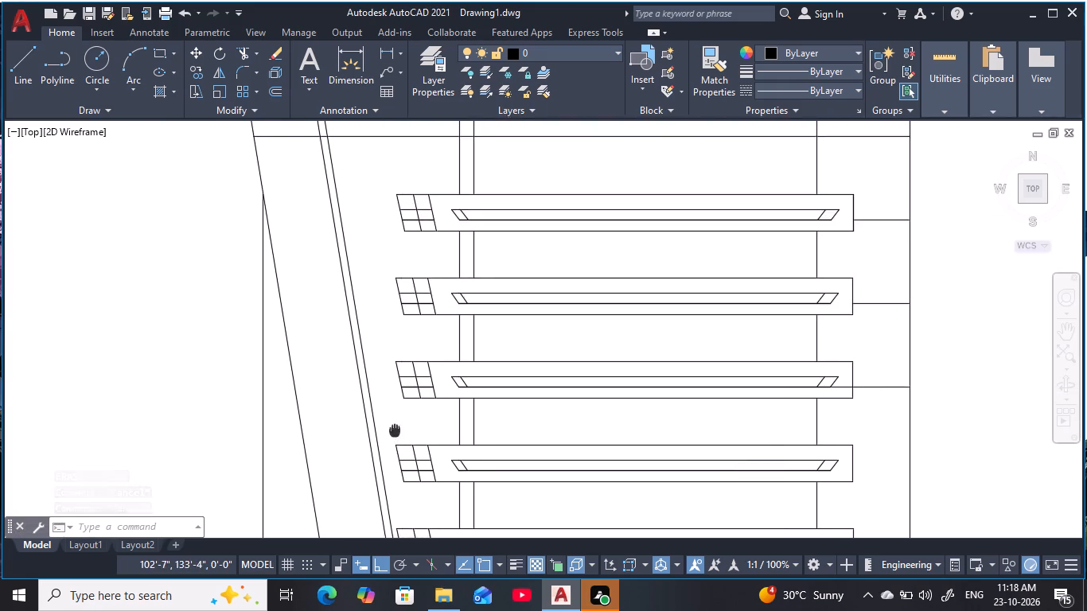
middle_click_drag(395, 430, 402, 481)
key("Escape")
key("Escape")
key("Escape")
key("Escape")
key("Escape")
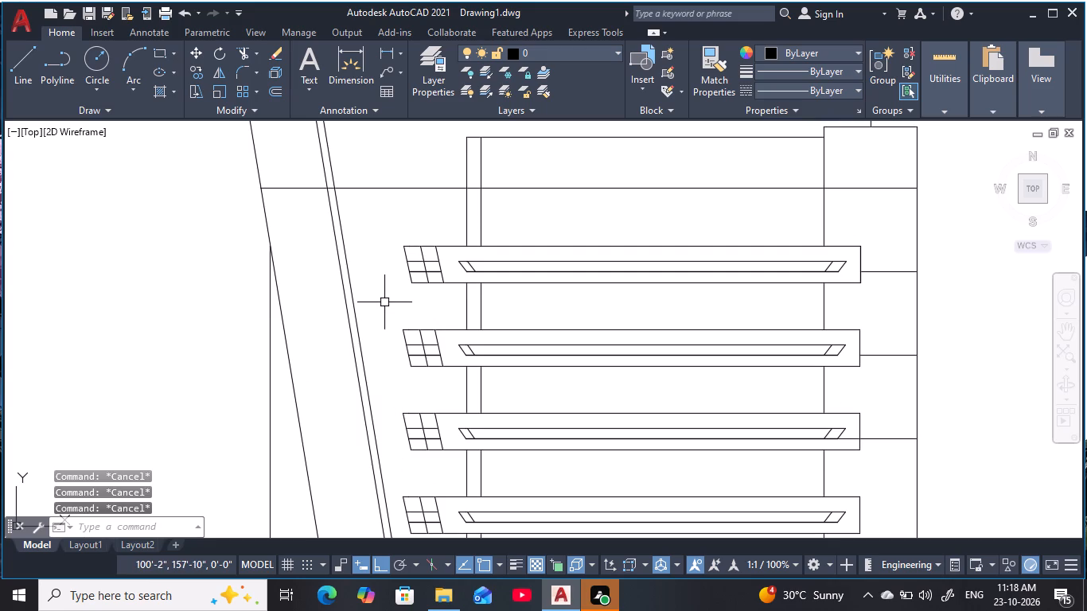
type("o")
key("space")
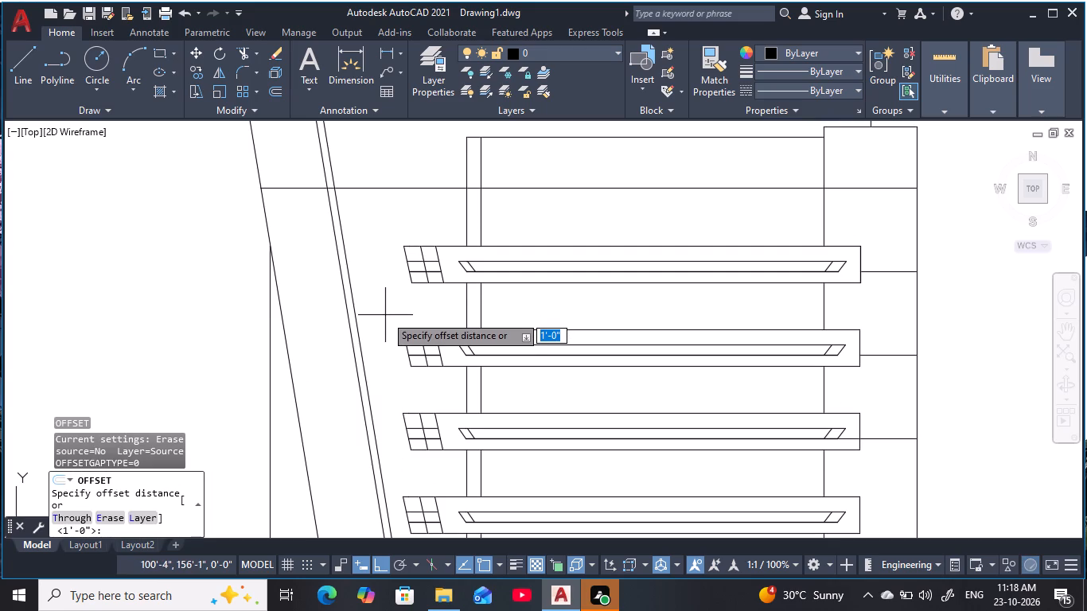
key("1")
key("apostrophe")
key("space")
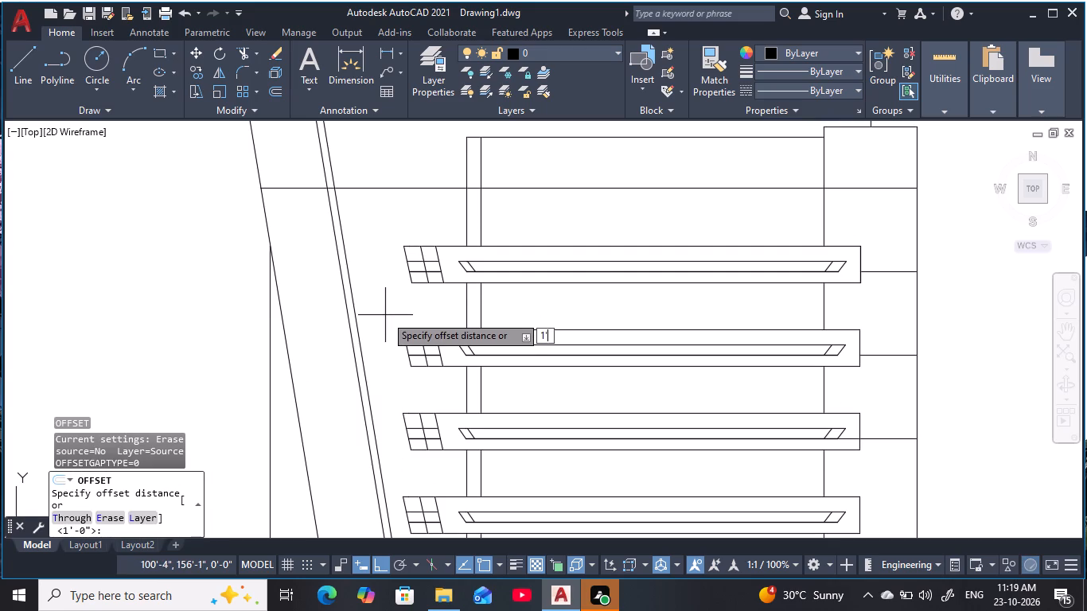
left_click(454, 247)
left_click(458, 212)
key("Escape")
key("Escape")
key("Escape")
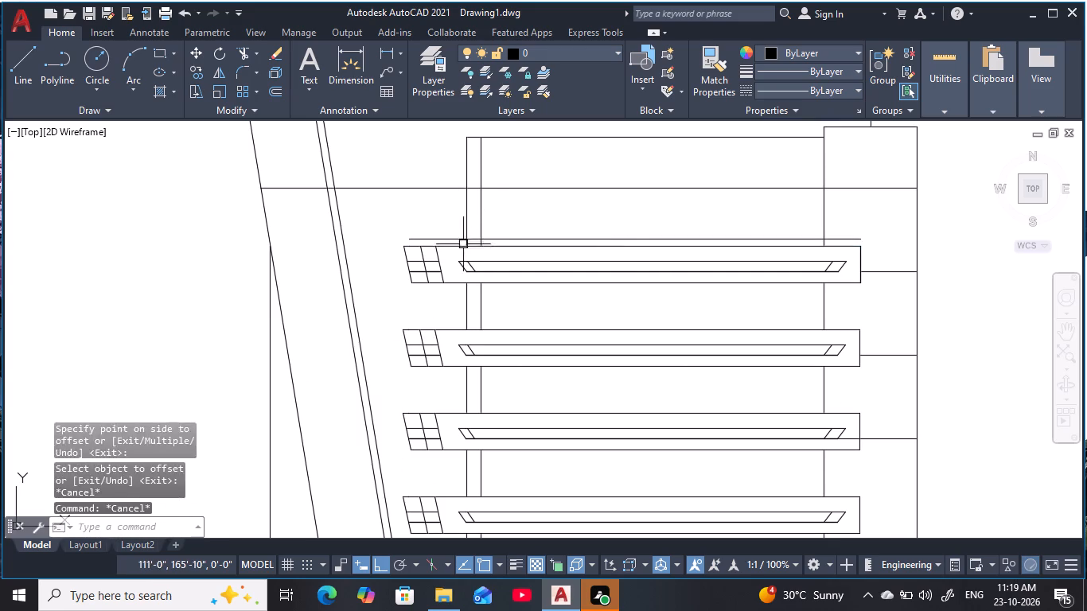
key("Escape")
key("Escape")
Trim the new line above the uppermost strip between the outer line of the vertical pair and the far vertical line.
type("tr")
key("space")
left_click(516, 237)
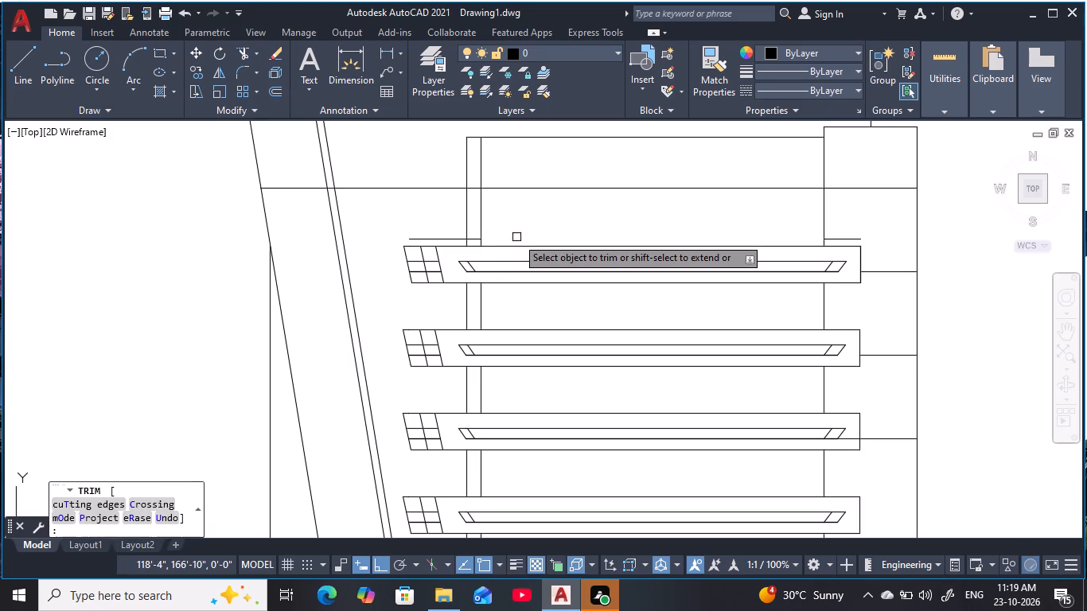
scroll(477, 241, "up", 2)
left_click(470, 235)
key("Escape")
key("Escape")
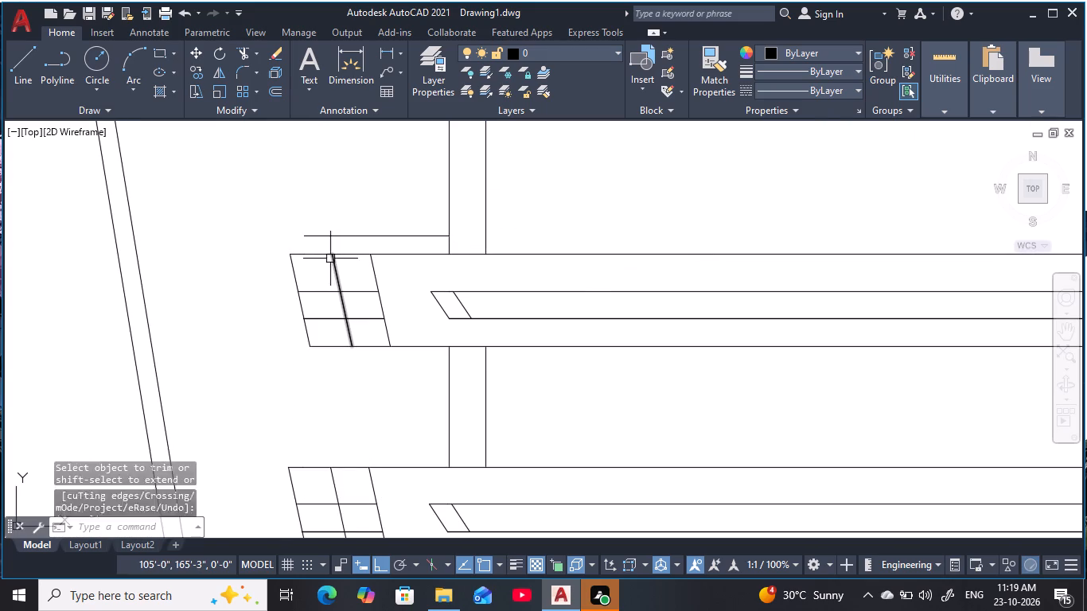
key("Escape")
key("Escape")
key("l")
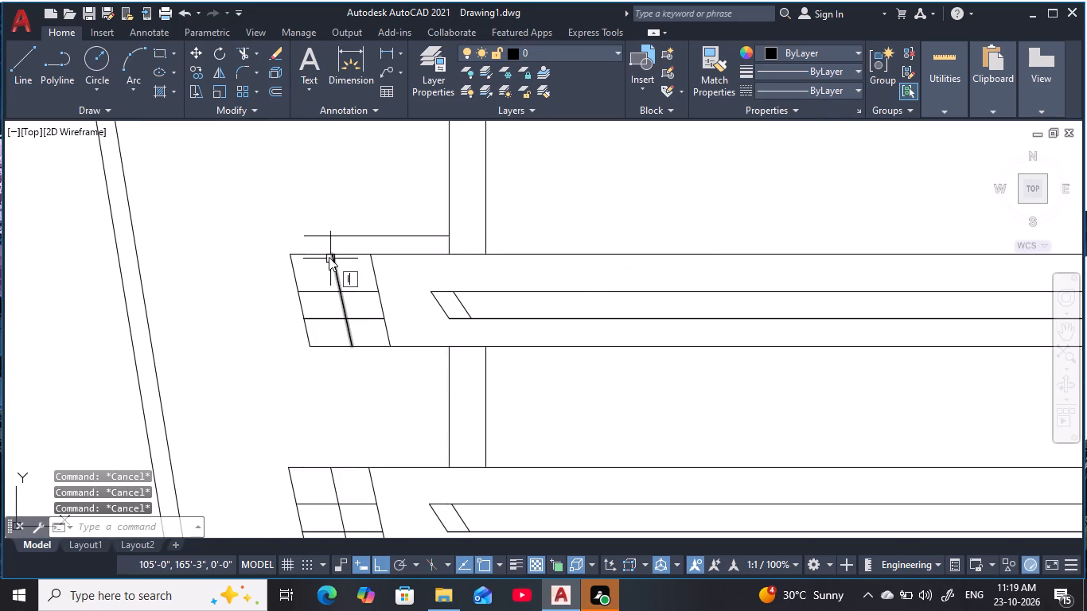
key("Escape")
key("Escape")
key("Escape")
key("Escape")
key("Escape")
Extend the short horizontal line above the uppermost strip to the nearer line of the slanted pair.
scroll(329, 413, "down", 2)
middle_click_drag(329, 413, 441, 232)
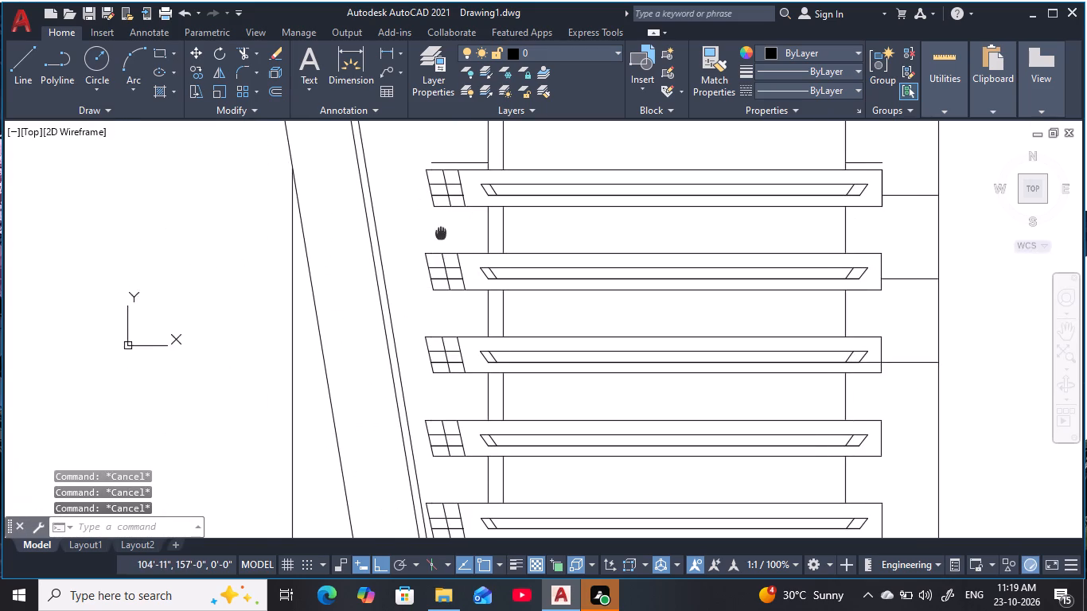
middle_click_drag(427, 372, 424, 287)
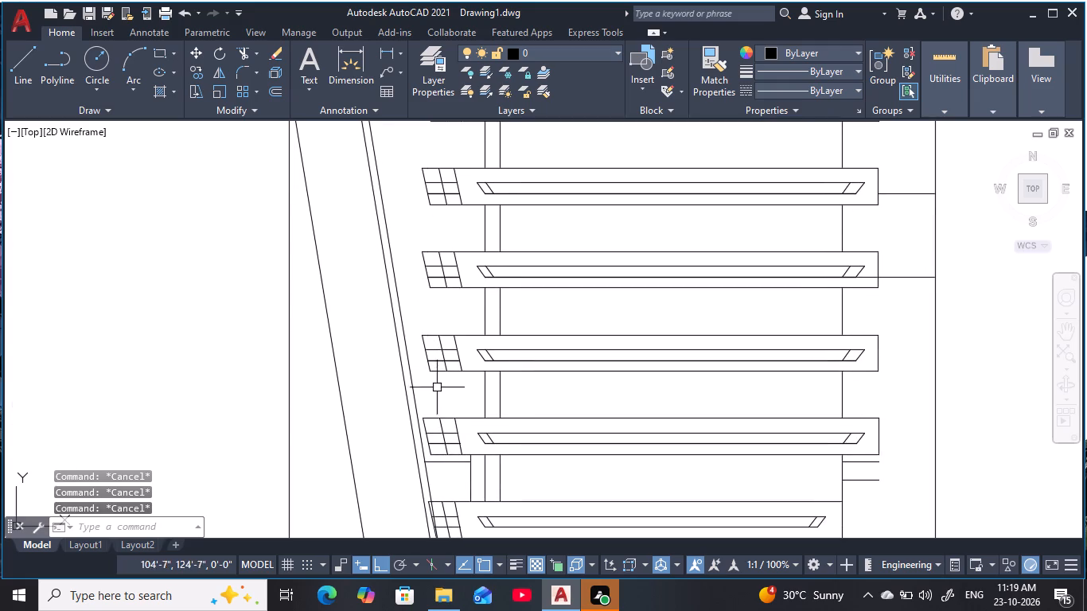
middle_click_drag(425, 297, 437, 431)
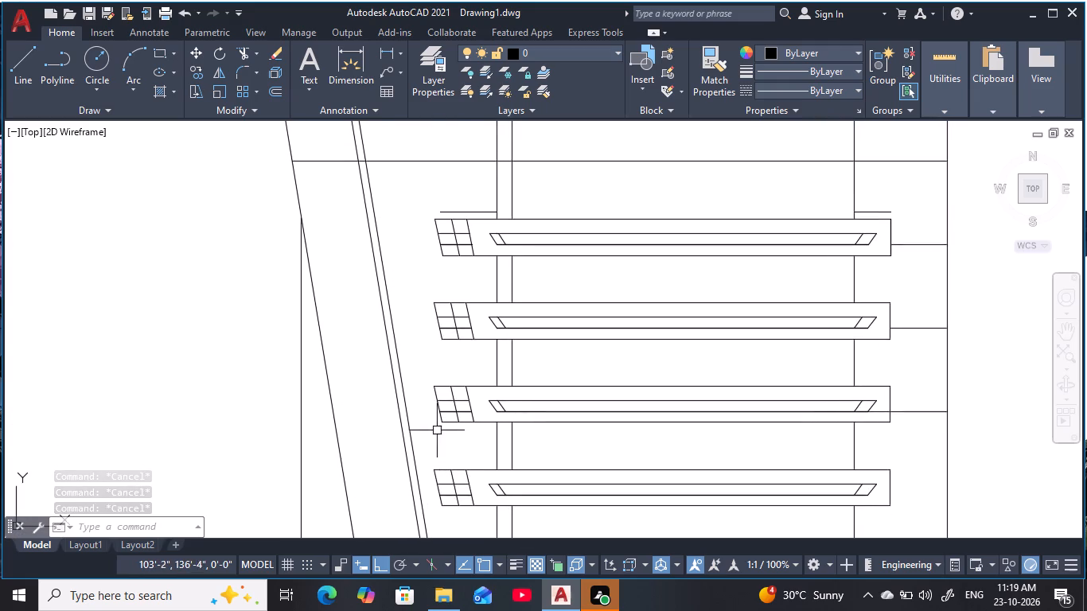
middle_click_drag(411, 261, 416, 317)
key("e")
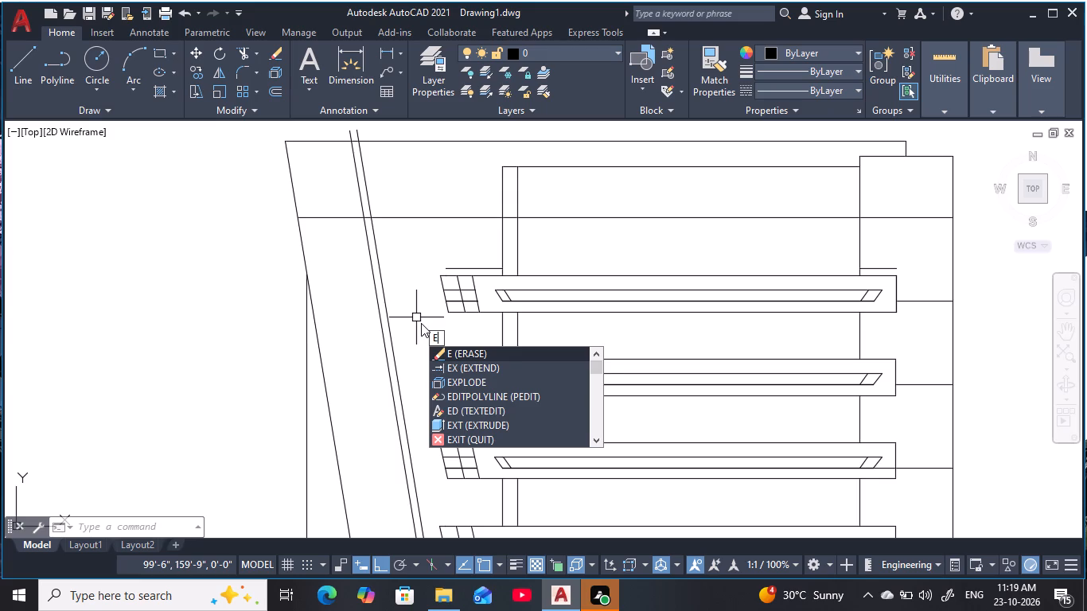
type("x")
key("space")
left_click(467, 269)
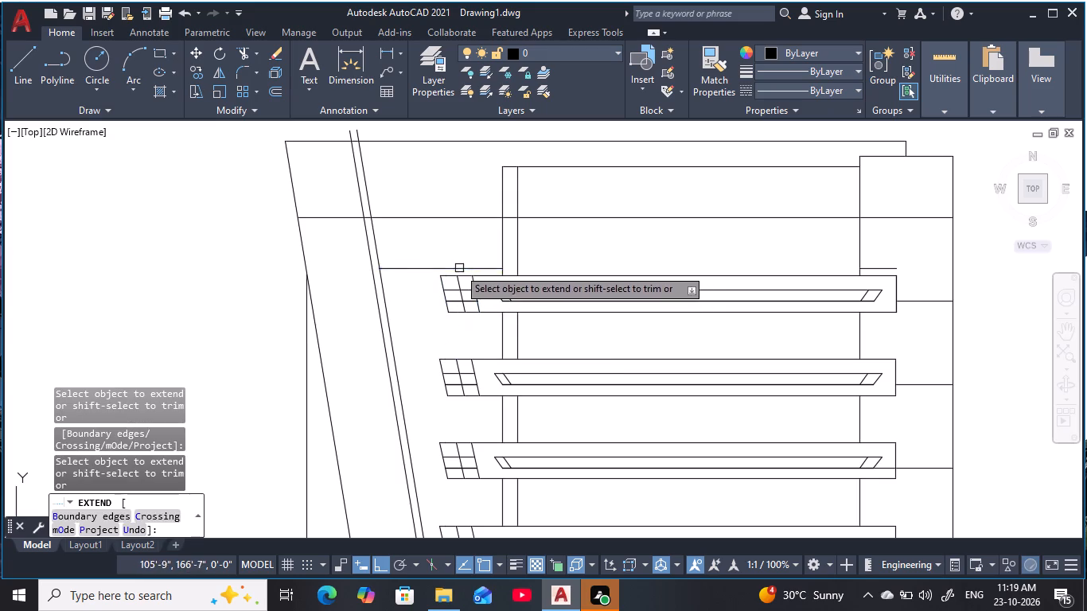
key("Escape")
key("Escape")
key("Escape")
key("Escape")
key("Escape")
key("Escape")
Trim the slanted pair above the horizontals they meet near the top, and the long horizontal between the outer slanted edge and the pair.
type("tr")
key("space")
left_click(380, 251)
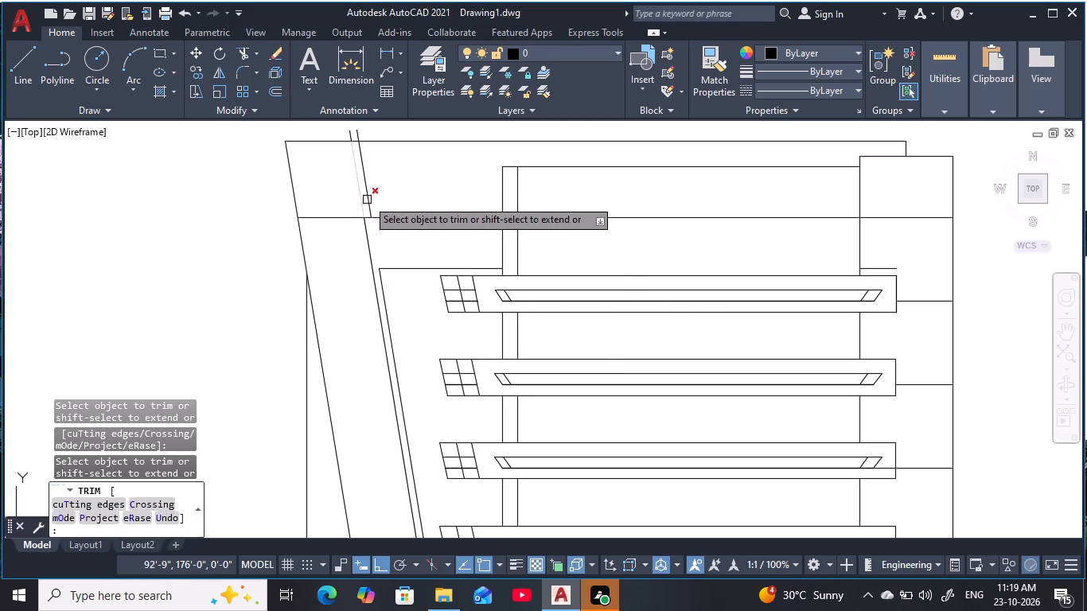
left_click(368, 198)
left_click(354, 198)
left_click(368, 198)
scroll(407, 292, "down", 1)
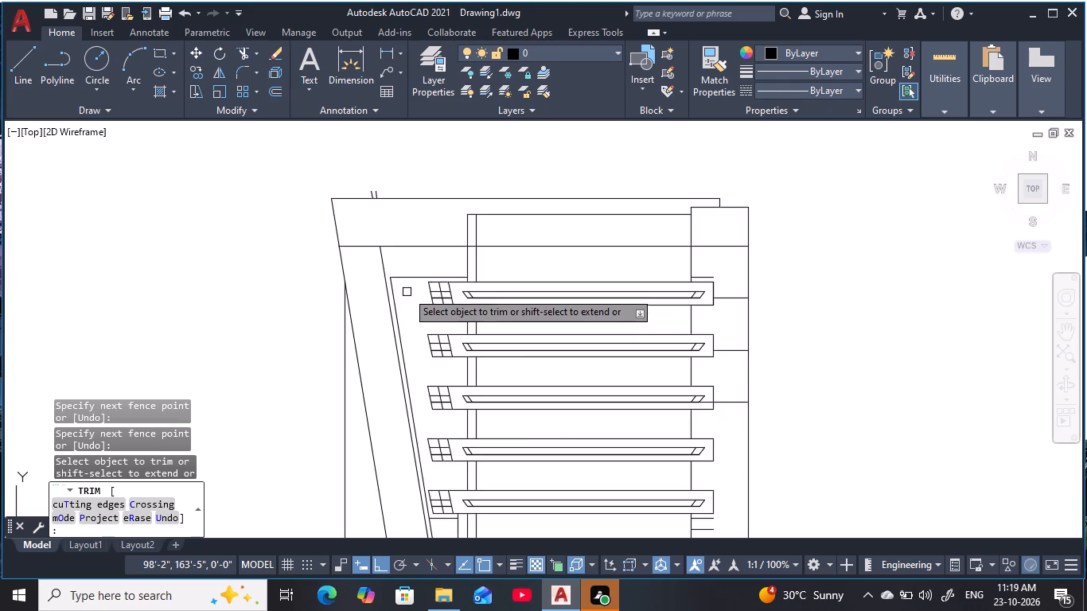
left_click(361, 245)
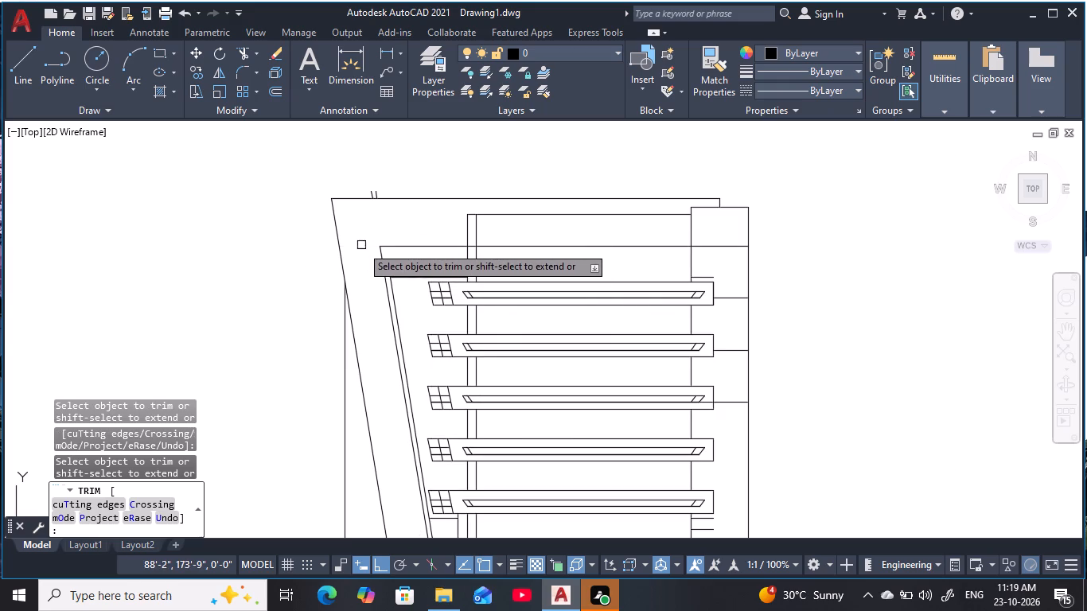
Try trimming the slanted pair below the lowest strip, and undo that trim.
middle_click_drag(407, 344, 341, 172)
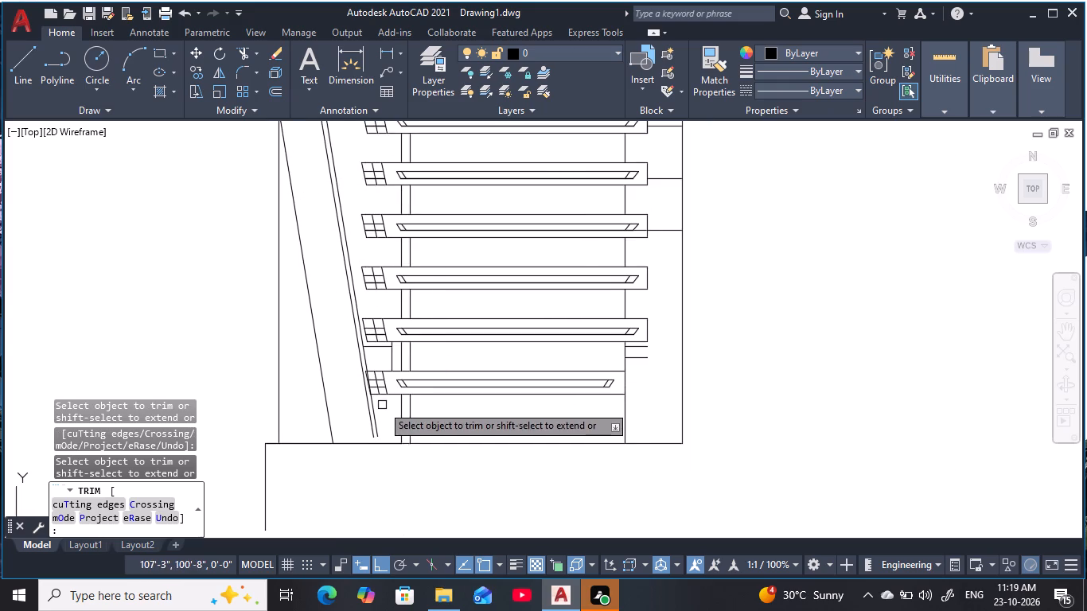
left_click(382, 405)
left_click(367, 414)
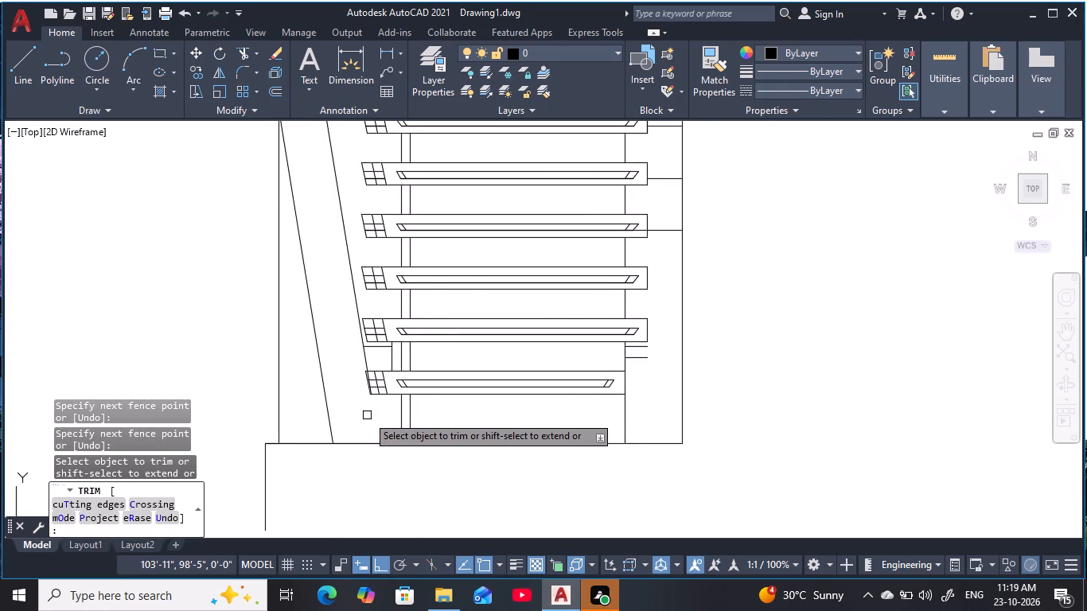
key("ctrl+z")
Extend the short horizontal line between the two lowest strips to the outer line of the slanted pair.
middle_click_drag(398, 430, 311, 240)
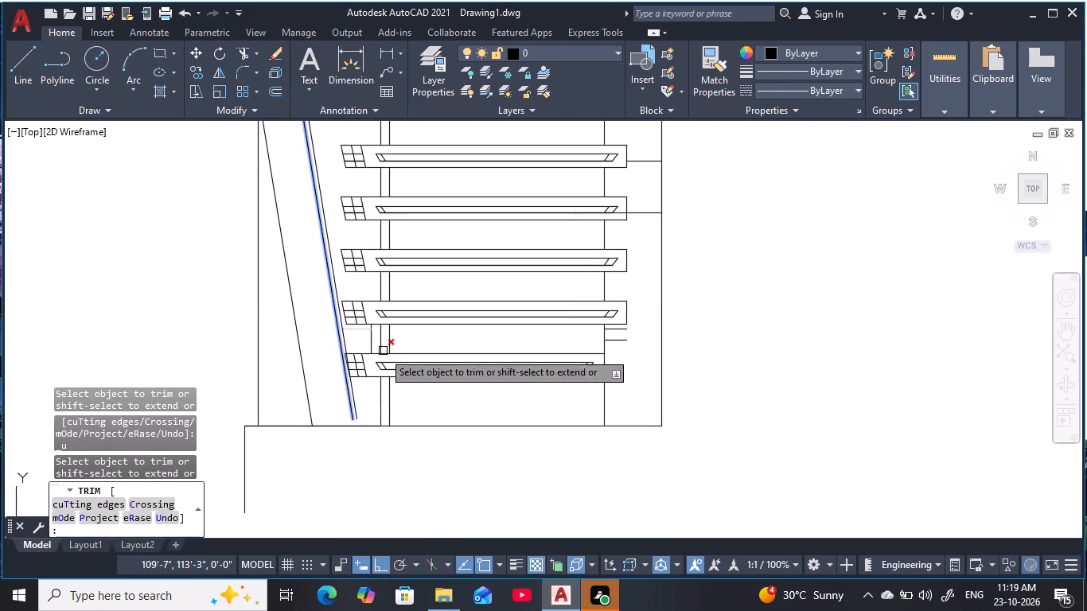
scroll(361, 385, "up", 3)
middle_click_drag(358, 388, 402, 414)
key("Escape")
key("Escape")
key("Escape")
key("Escape")
key("Escape")
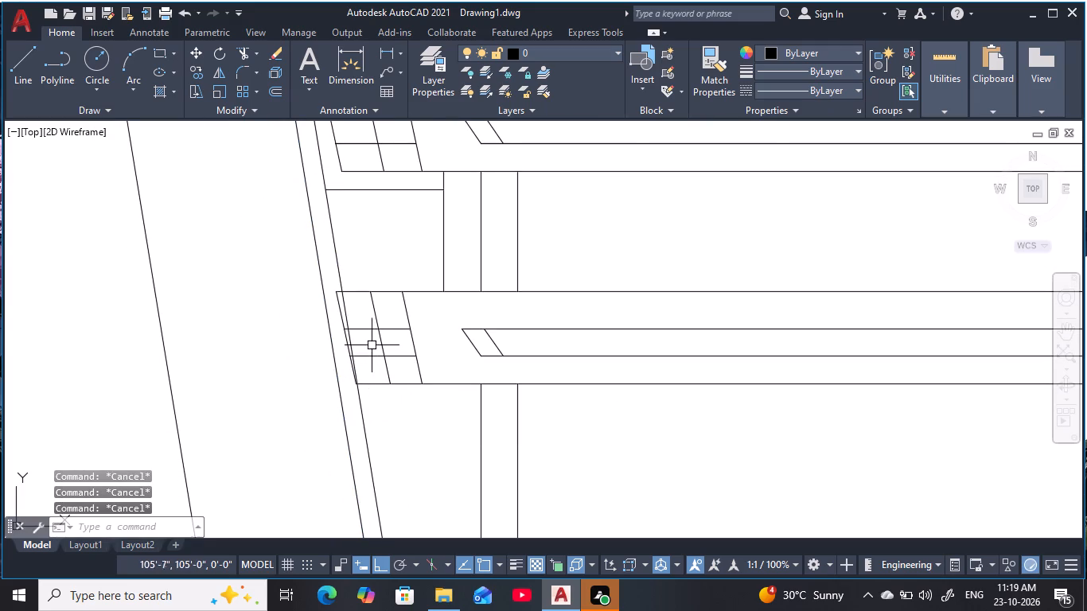
key("Escape")
type("ex")
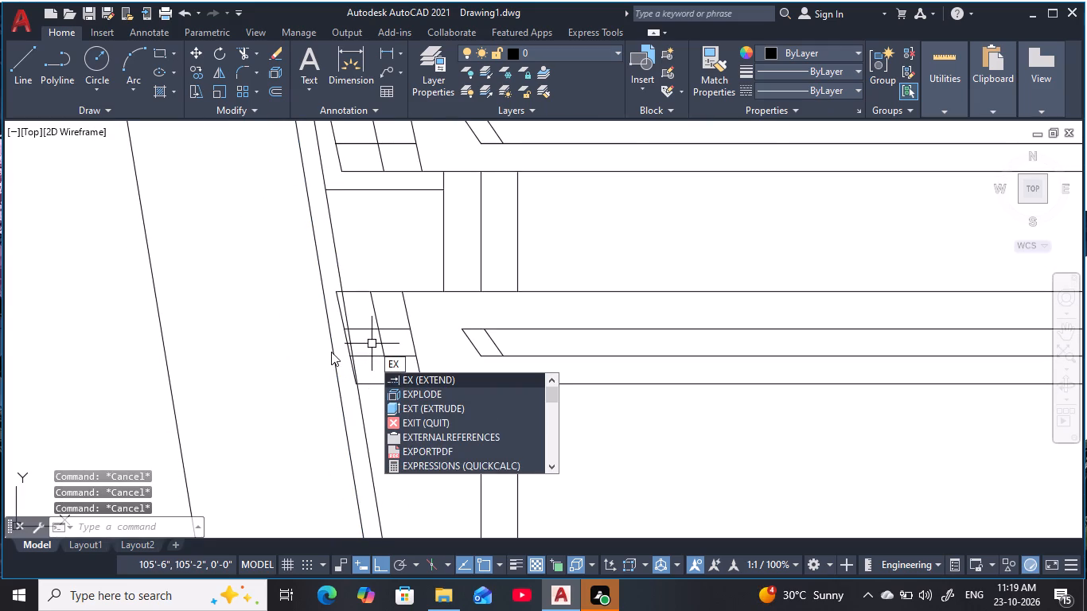
key("Escape")
key("Escape")
key("Escape")
type("ex")
key("space")
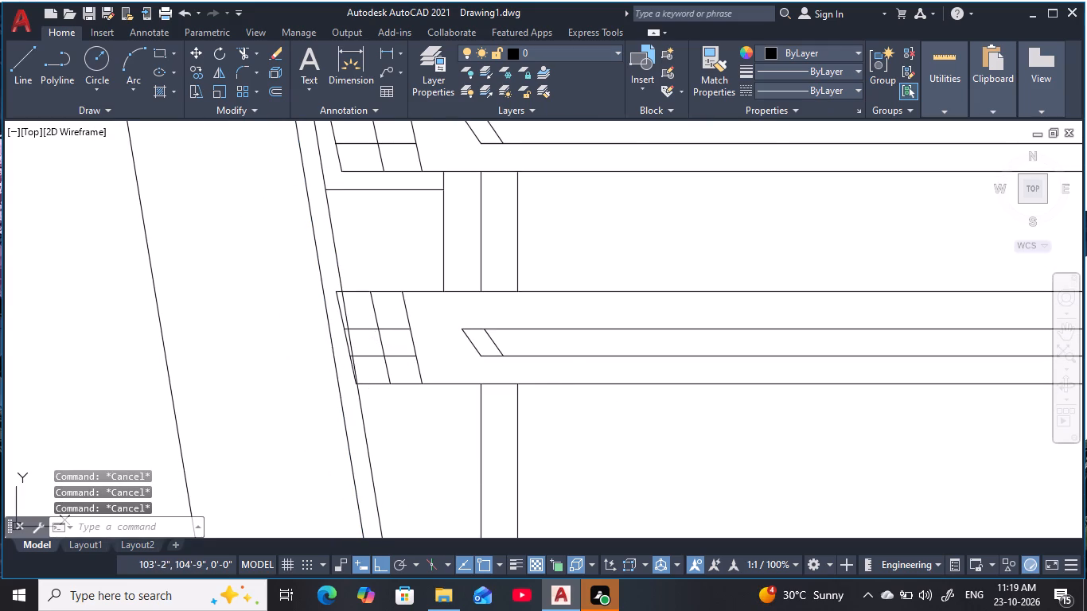
left_click(349, 192)
key("Escape")
key("Escape")
key("Escape")
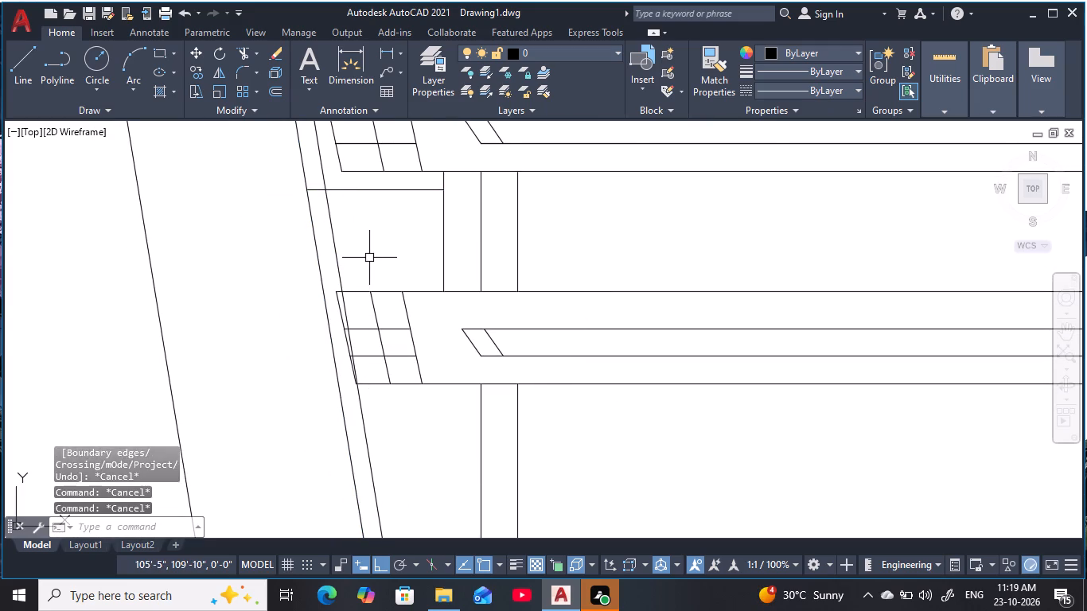
key("Escape")
Trim the slanted pair below the short horizontal line, in the gap above the lowest strip and in the area beneath it.
type("tr")
key("space")
left_click(369, 255)
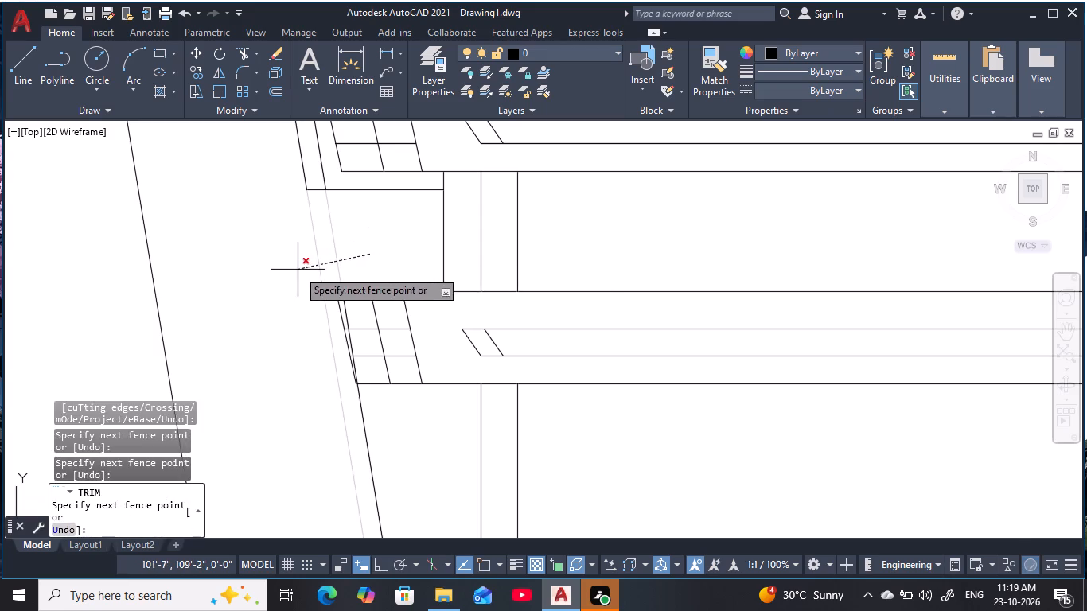
left_click(298, 270)
left_click_drag(401, 438, 334, 445)
Trim the leftover pieces of the slanted pair inside the gridded left end of the lowest strip.
scroll(361, 314, "up", 2)
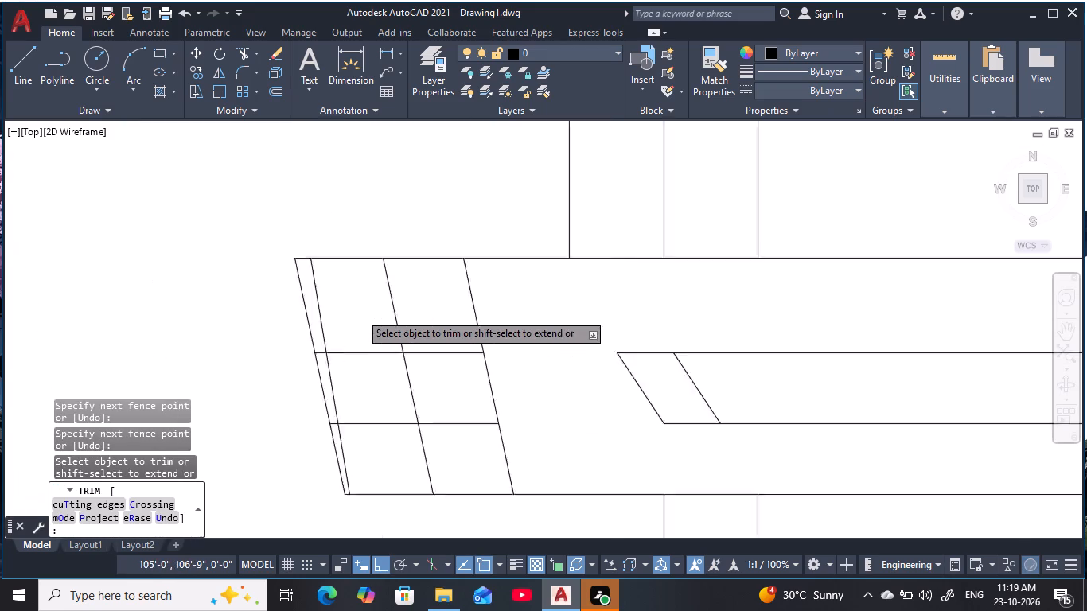
scroll(360, 313, "up", 1)
left_click(296, 321)
left_click(309, 413)
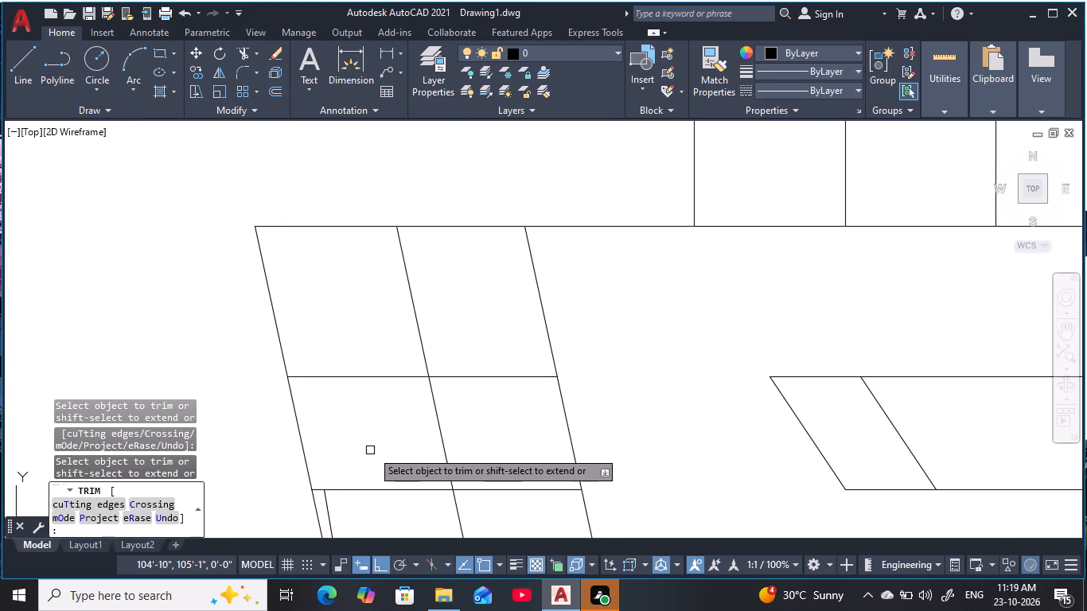
middle_click_drag(372, 450, 386, 329)
left_click(346, 418)
scroll(384, 310, "down", 3)
middle_click_drag(388, 305, 410, 417)
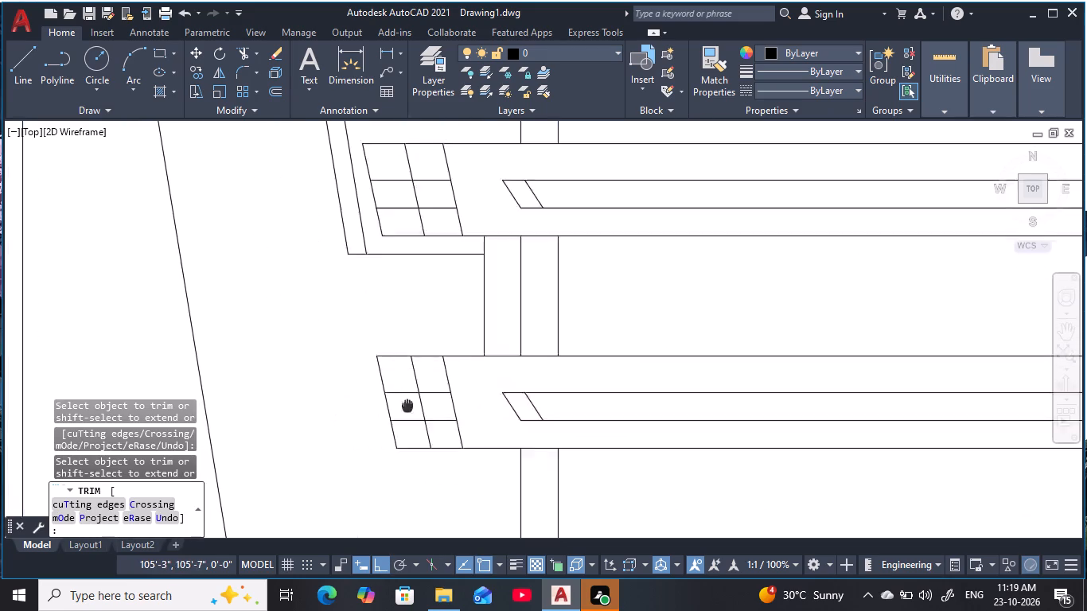
middle_click_drag(410, 417, 415, 458)
key("Escape")
key("Escape")
Examine the strips' left ends and the inner slanted pair from the lowest strip up to the topmost one.
scroll(388, 319, "up", 1)
middle_click_drag(387, 317, 407, 437)
scroll(410, 441, "down", 1)
middle_click_drag(410, 441, 410, 440)
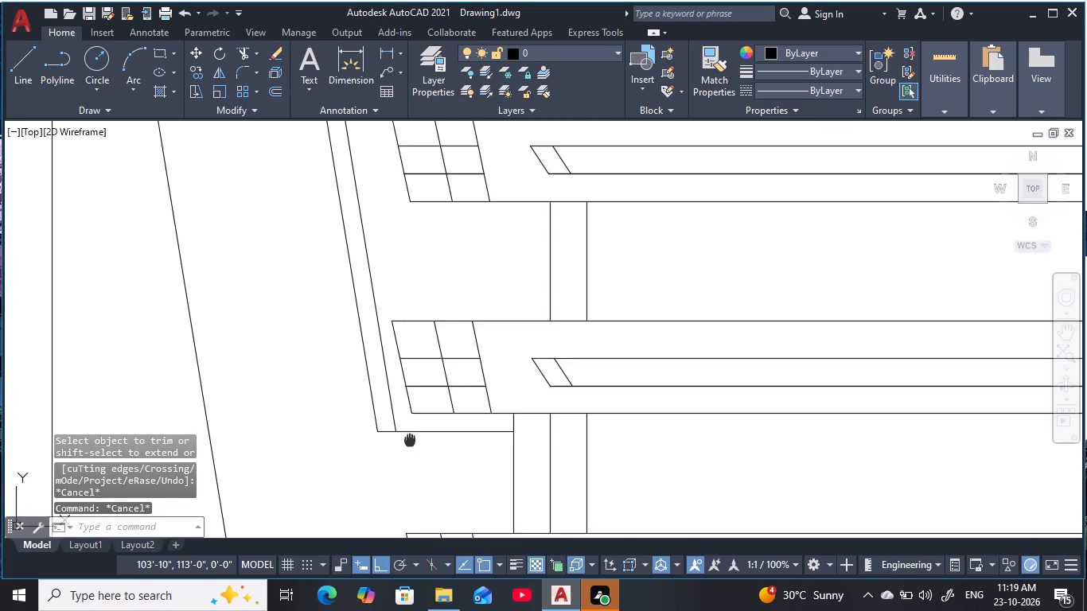
middle_click_drag(410, 440, 409, 473)
scroll(411, 463, "down", 1)
scroll(429, 311, "down", 1)
middle_click_drag(427, 317, 432, 456)
scroll(395, 227, "down", 1)
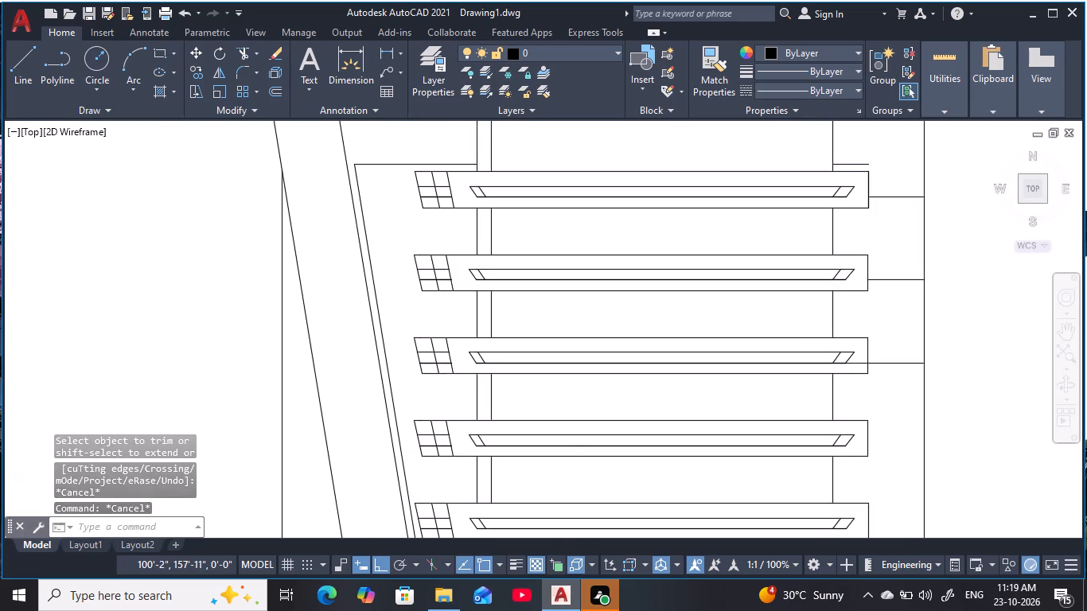
middle_click_drag(395, 227, 381, 243)
key("Escape")
key("Escape")
key("Escape")
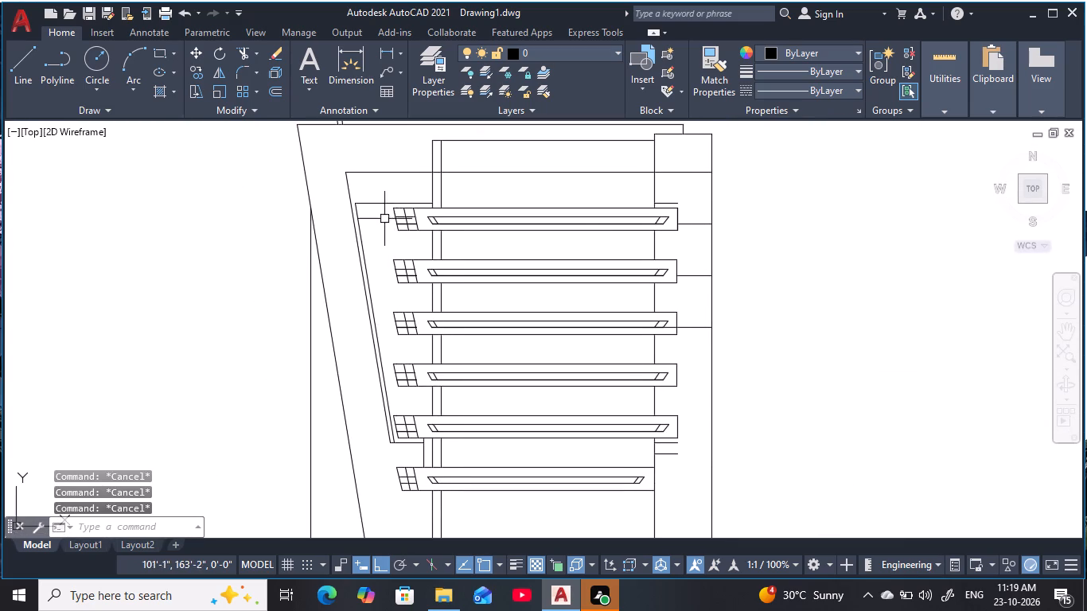
scroll(384, 217, "up", 2)
middle_click_drag(381, 218, 363, 228)
key("Escape")
key("Escape")
key("Escape")
key("Escape")
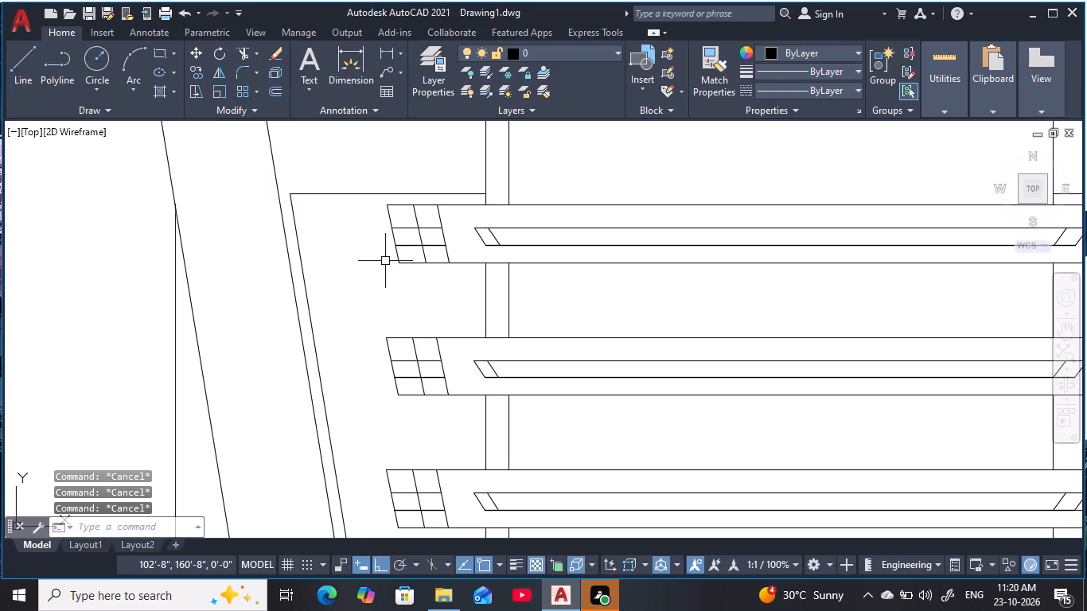
middle_click(413, 315)
key("Escape")
key("Escape")
scroll(370, 341, "down", 1)
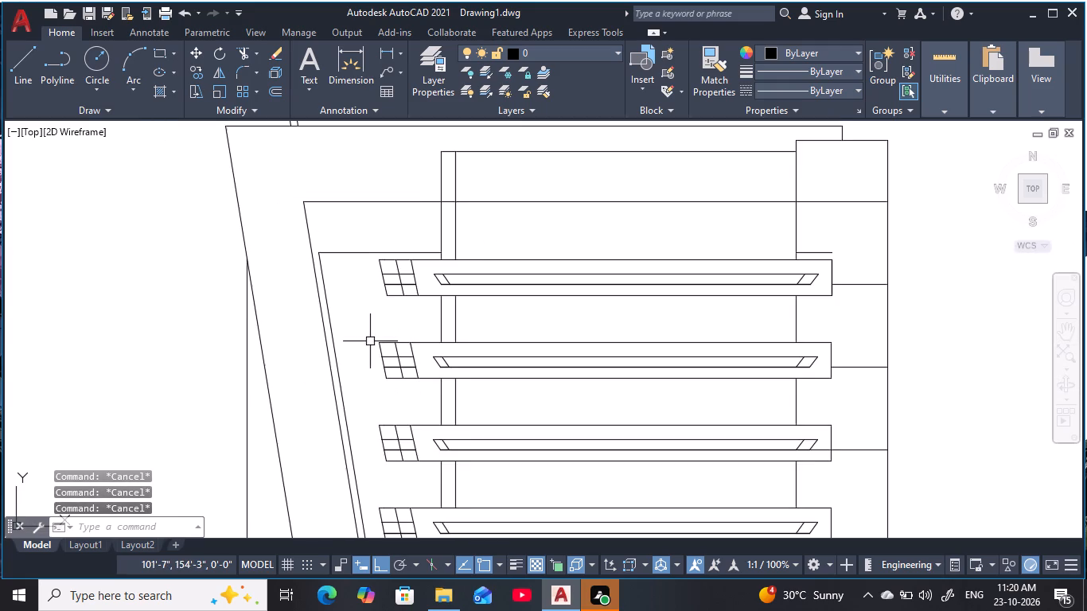
middle_click_drag(370, 341, 358, 313)
key("Escape")
key("Escape")
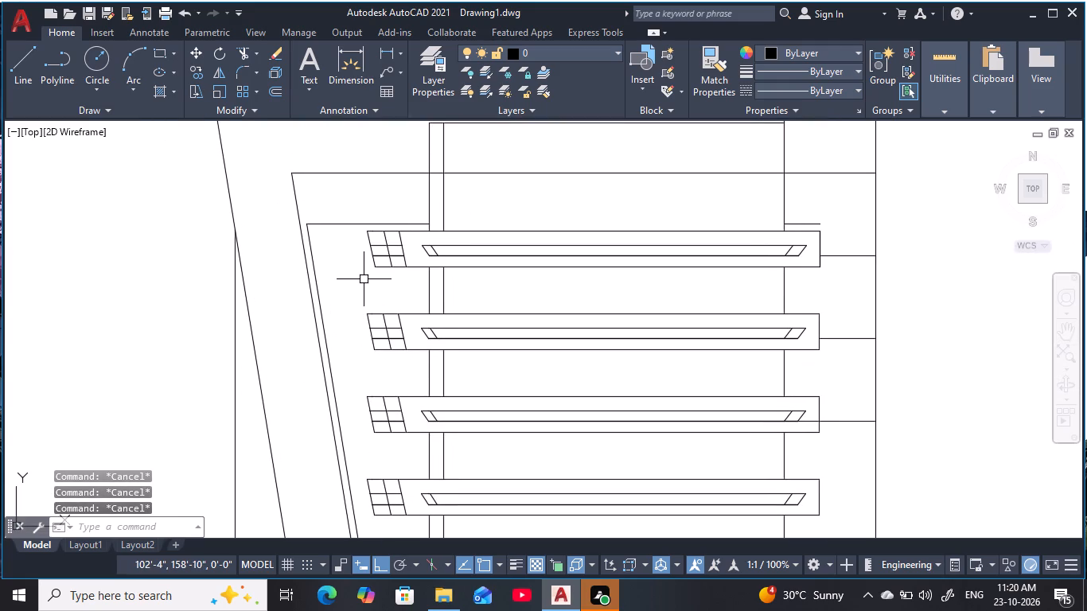
key("Escape")
key("Escape")
Extend the upper and lower edges of the topmost strip to the inner line of the slanted pair.
key("e")
key("x")
key("space")
scroll(387, 228, "up", 2)
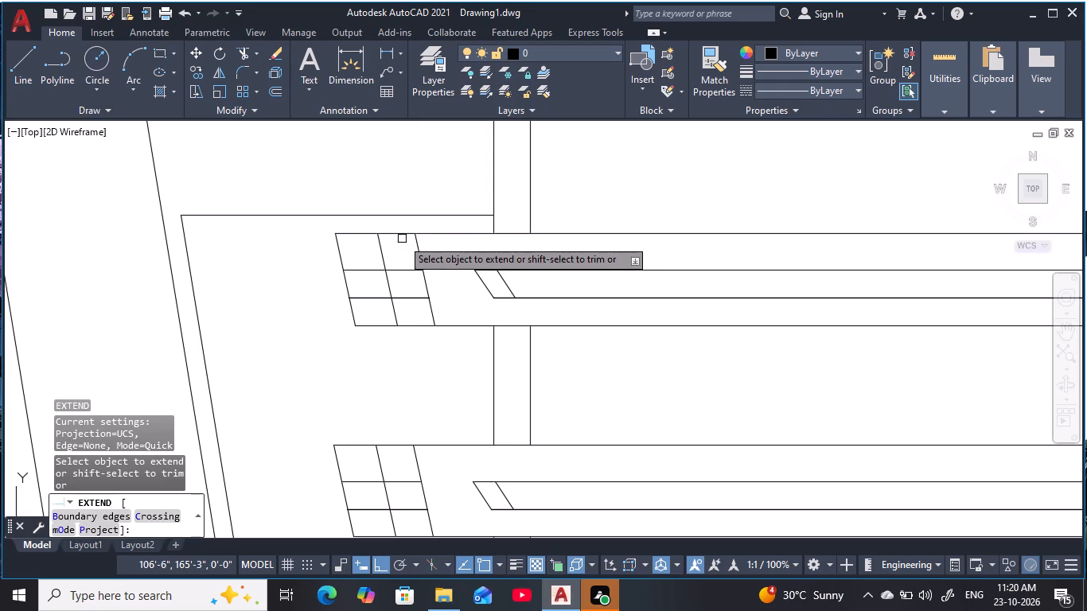
left_click(336, 234)
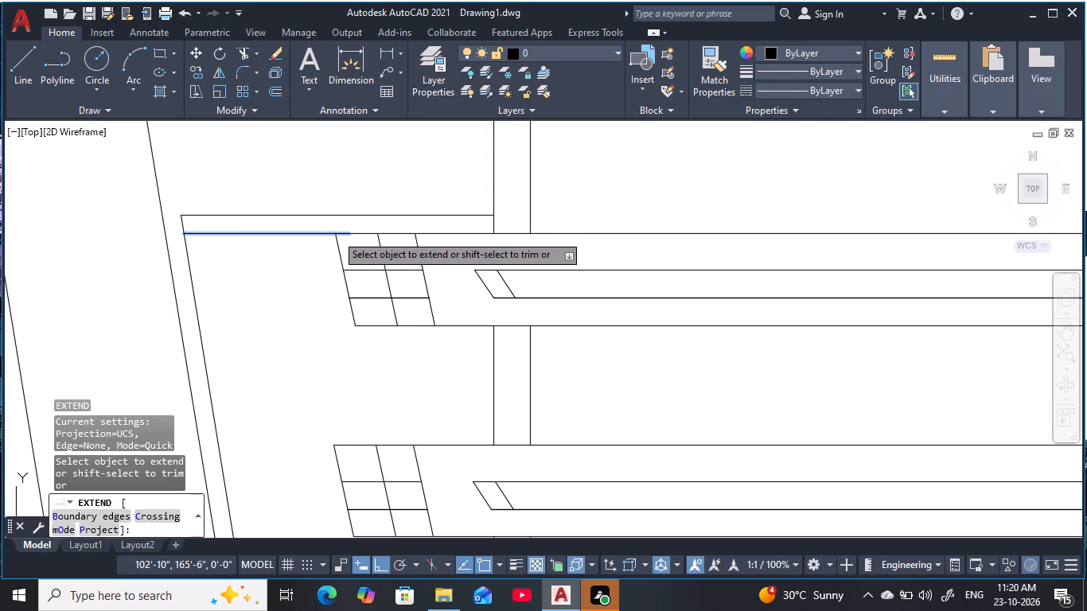
left_click(360, 324)
key("Escape")
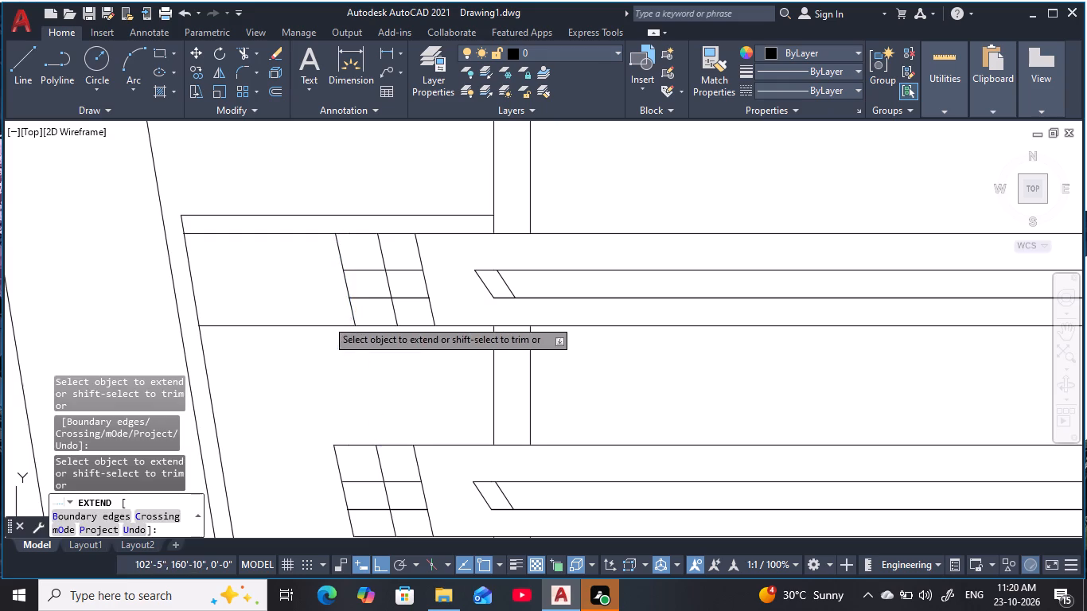
key("Escape")
key("Escape")
key("Escape")
key("Escape")
Move the topmost strip's slanted end line about 6'-5" horizontally towards the slanted pair.
type("m")
key("space")
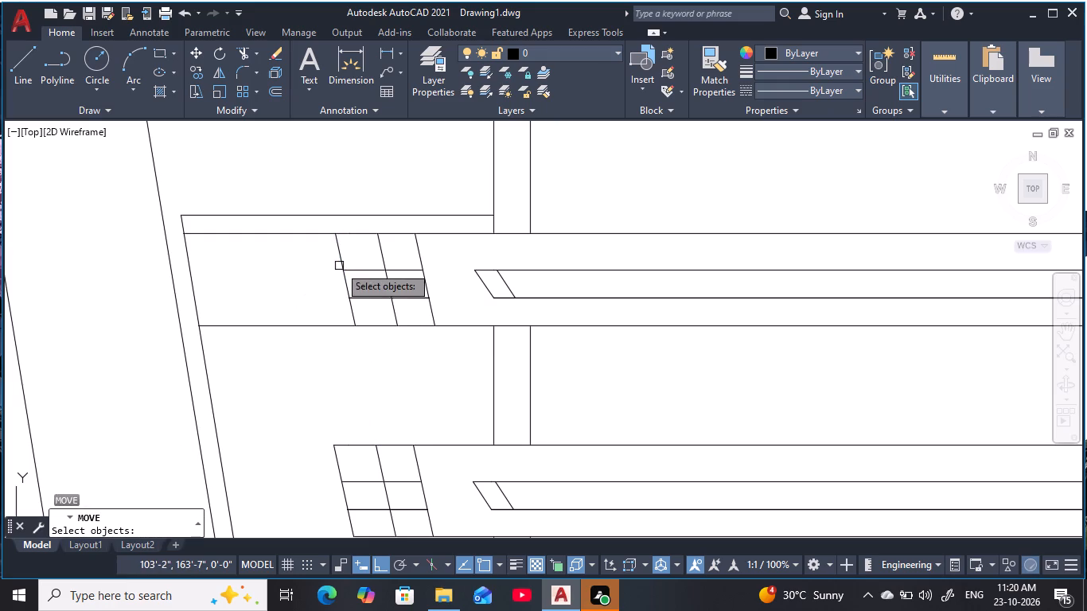
left_click(338, 263)
key("space")
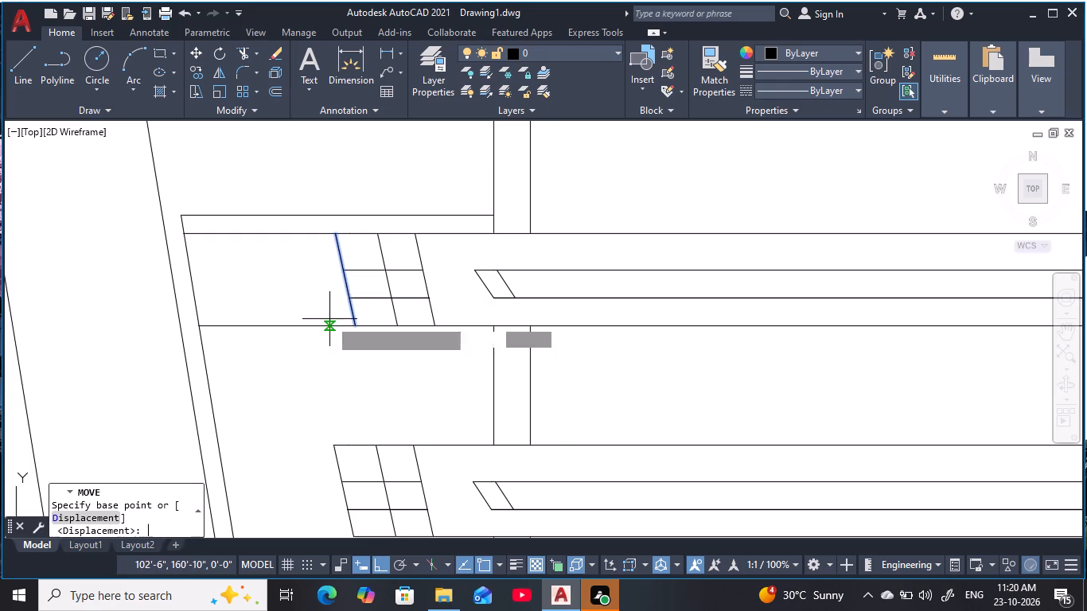
left_click(353, 325)
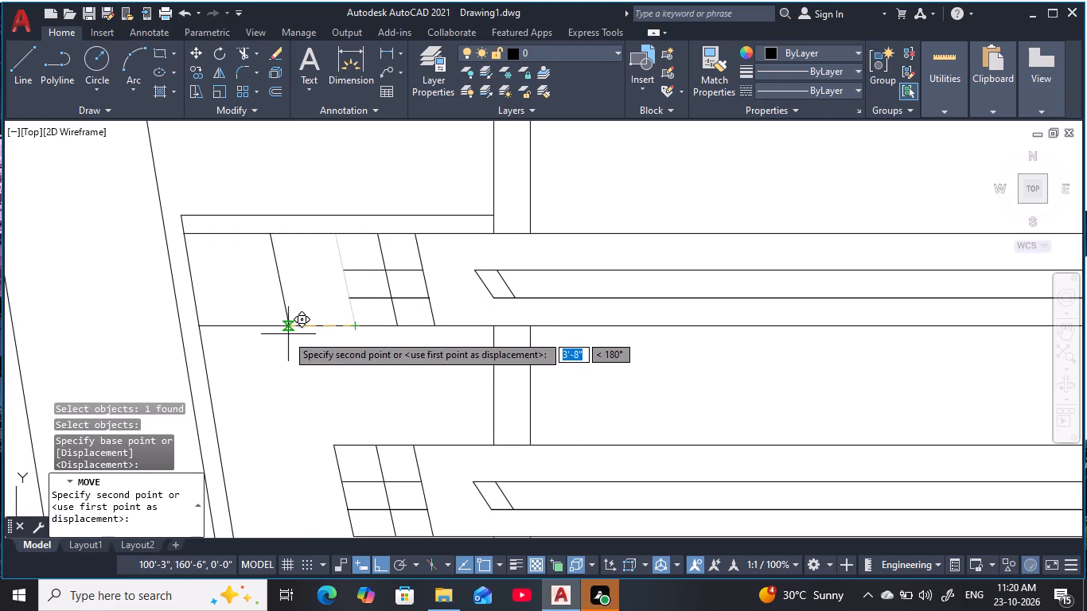
left_click(236, 339)
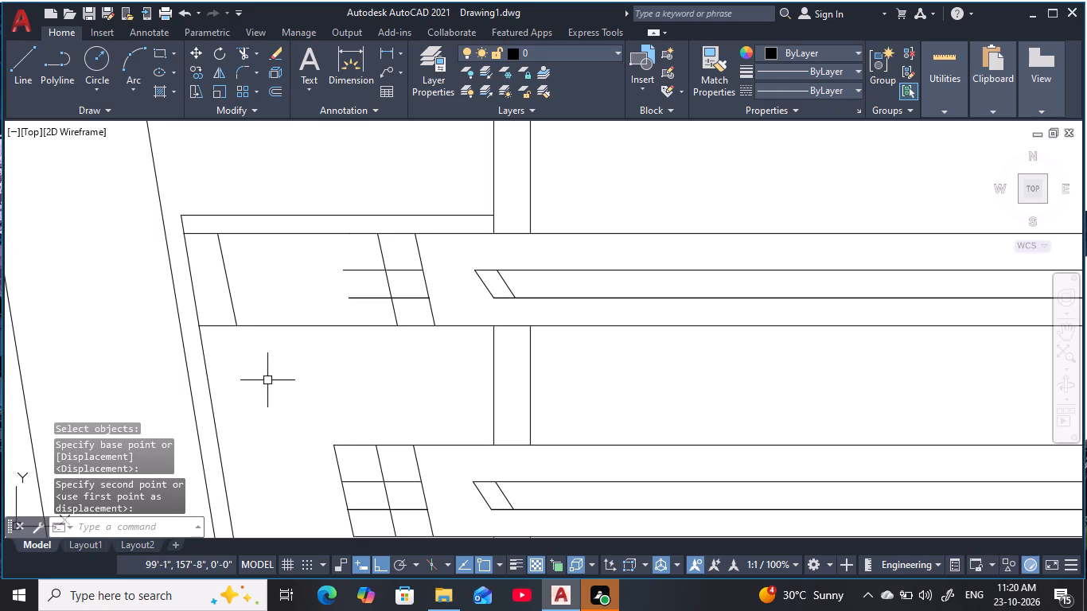
middle_click_drag(276, 389, 283, 361)
key("Escape")
key("Escape")
key("Escape")
key("Escape")
key("Escape")
key("Escape")
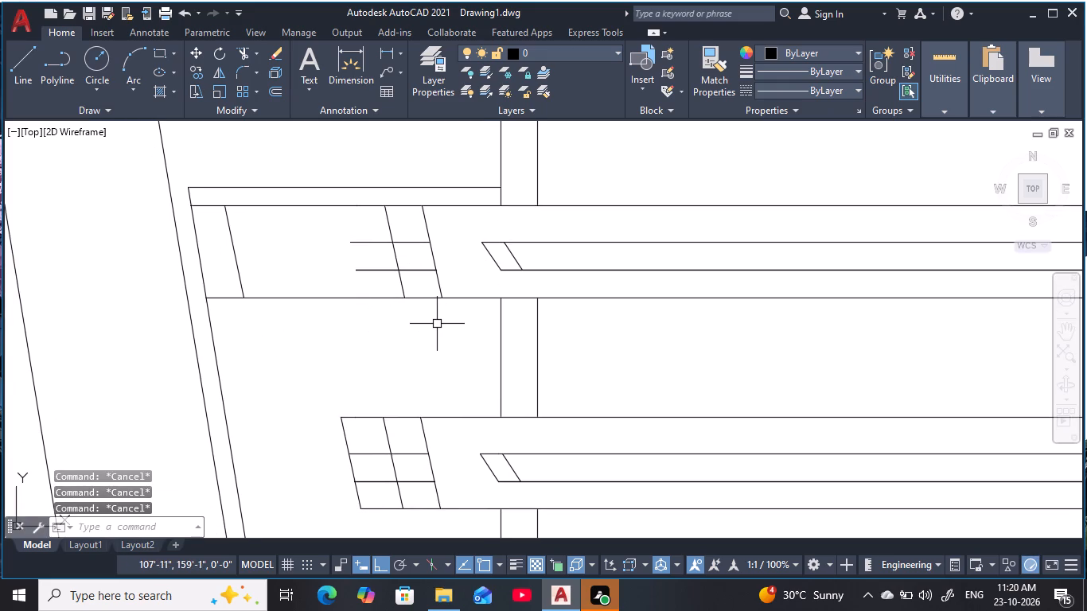
key("Escape")
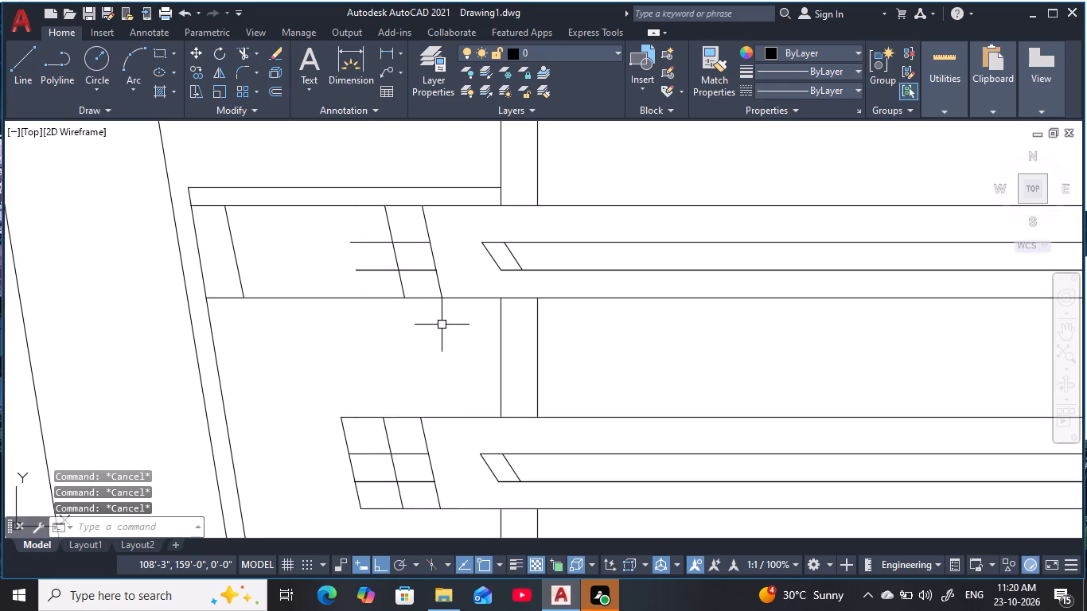
Move the topmost strip's remaining grid lines left so the horizontal dividers meet the relocated slanted end line.
scroll(364, 197, "up", 1)
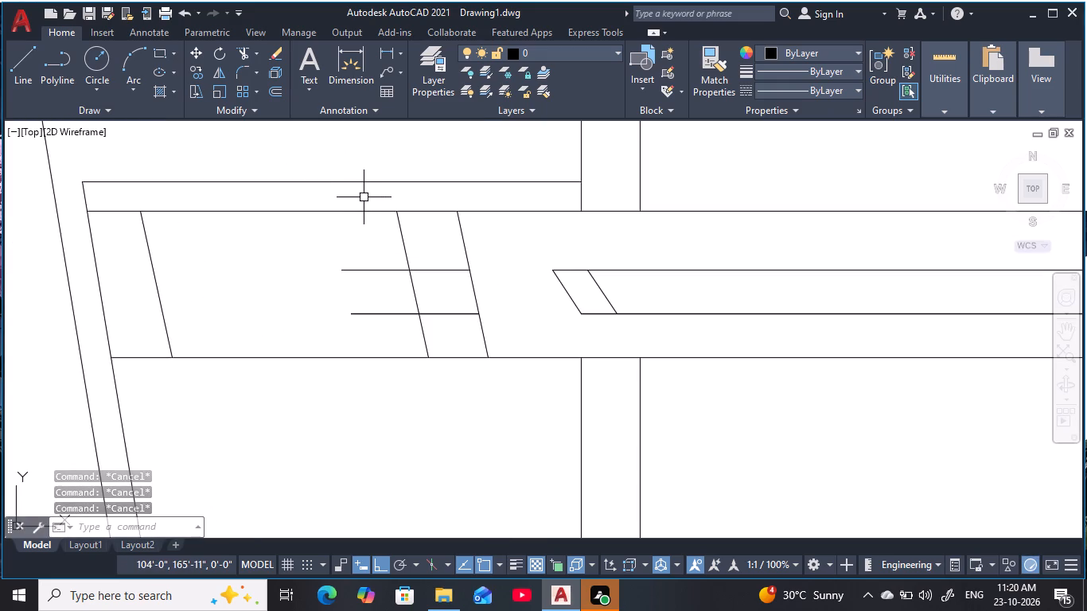
left_click(364, 203)
key("Escape")
key("Escape")
key("Escape")
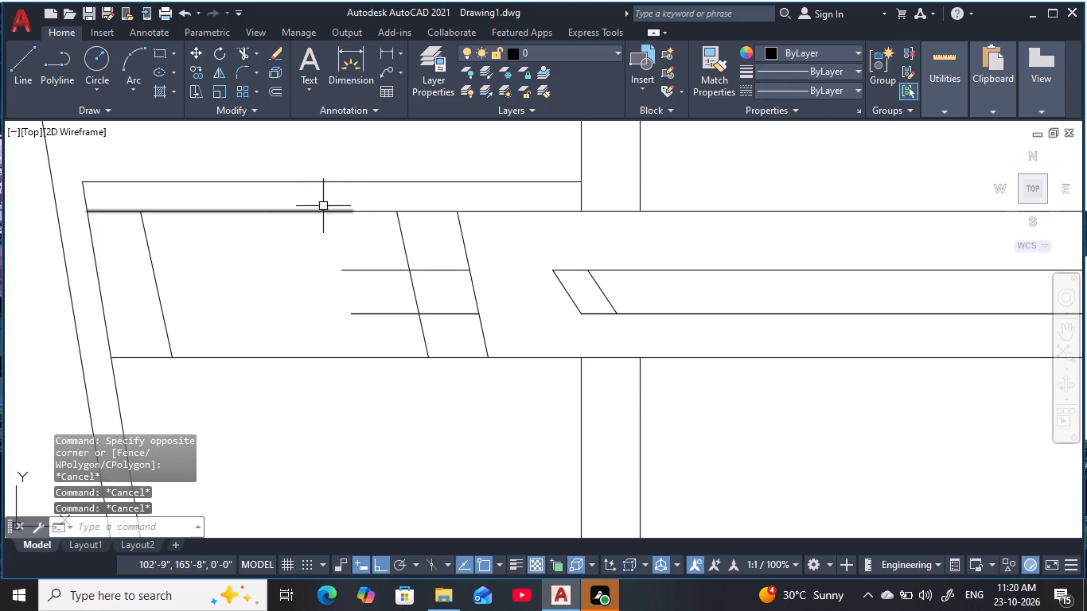
left_click(302, 195)
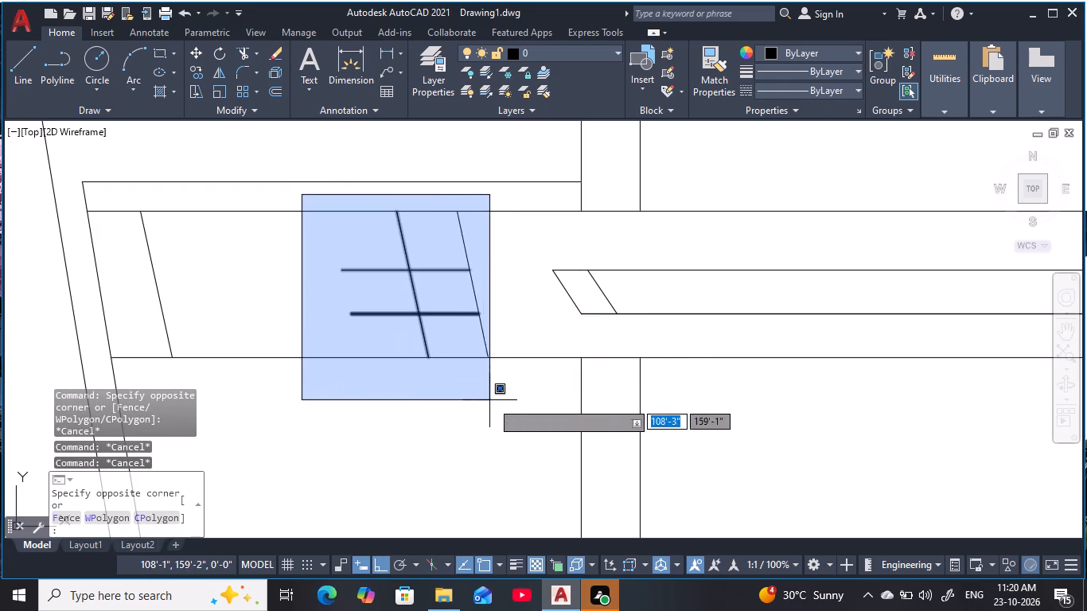
left_click(512, 407)
key("m")
key("space")
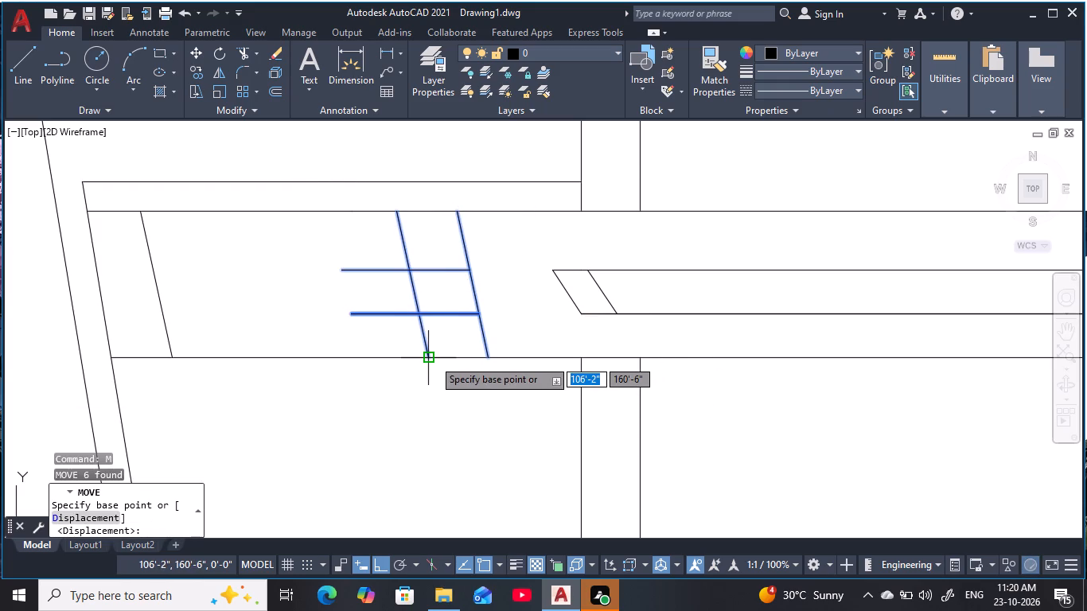
left_click(345, 274)
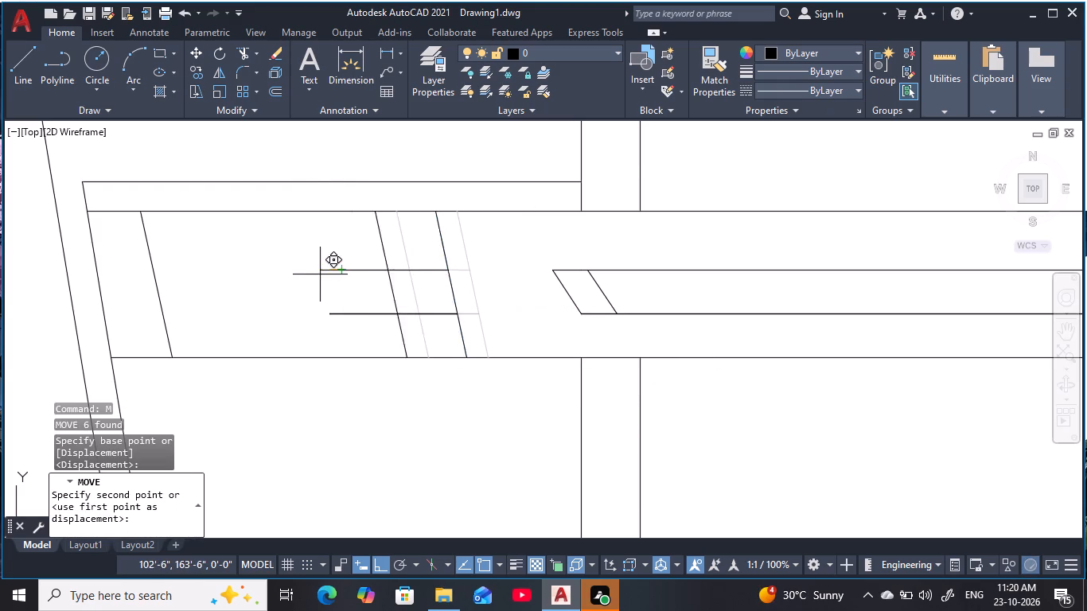
left_click(154, 270)
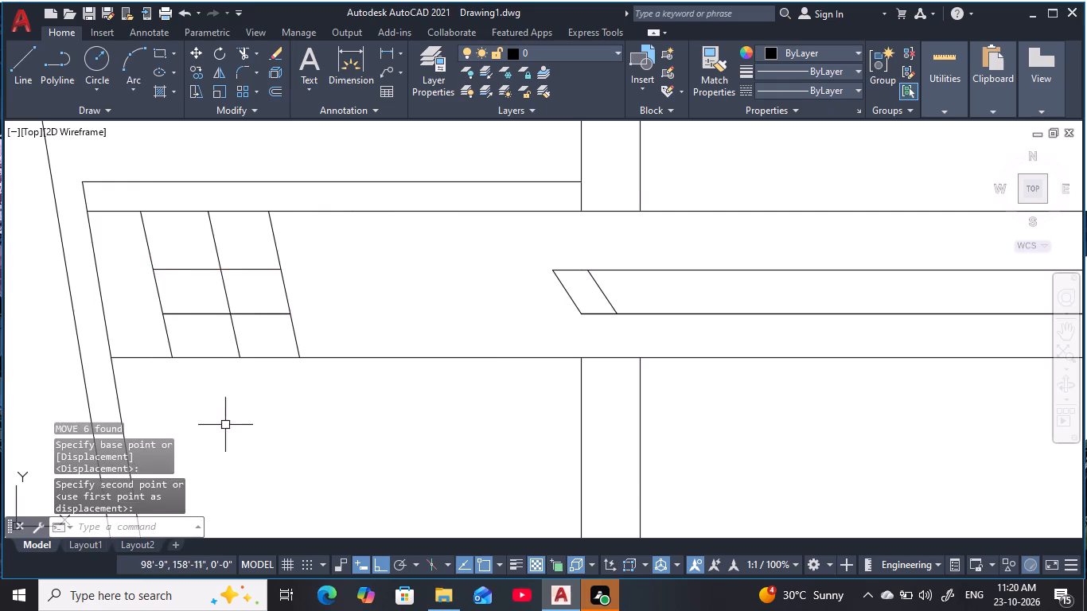
key("Escape")
scroll(267, 442, "down", 1)
middle_click_drag(274, 442, 266, 405)
key("Escape")
key("Escape")
key("Escape")
key("Escape")
key("Escape")
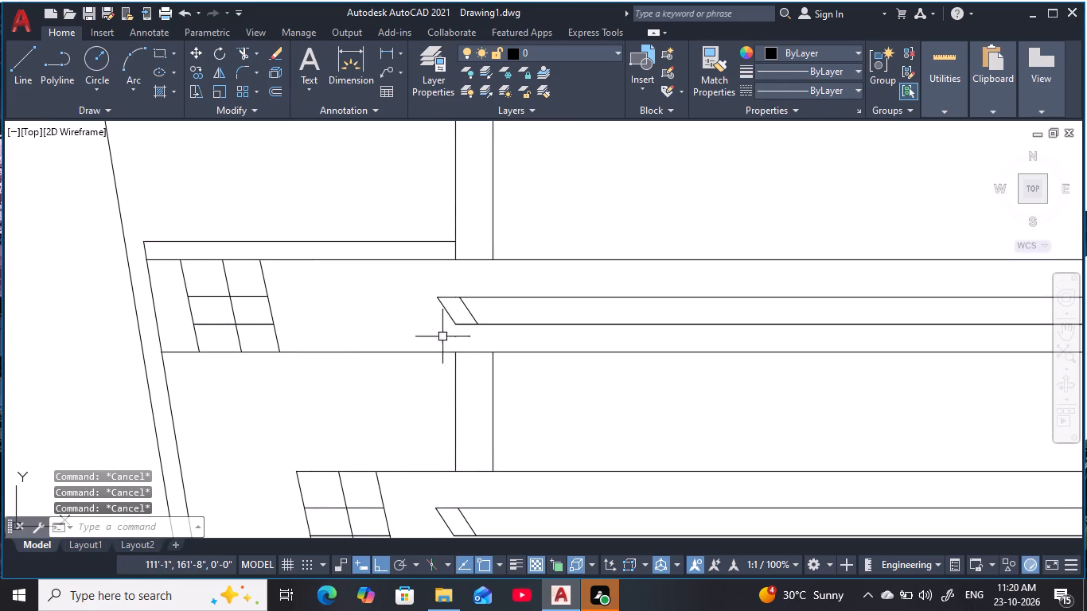
Move the slanted left end of the topmost strip's inner bar about 5'-1" horizontally towards the grid.
scroll(473, 316, "up", 1)
left_click(381, 266)
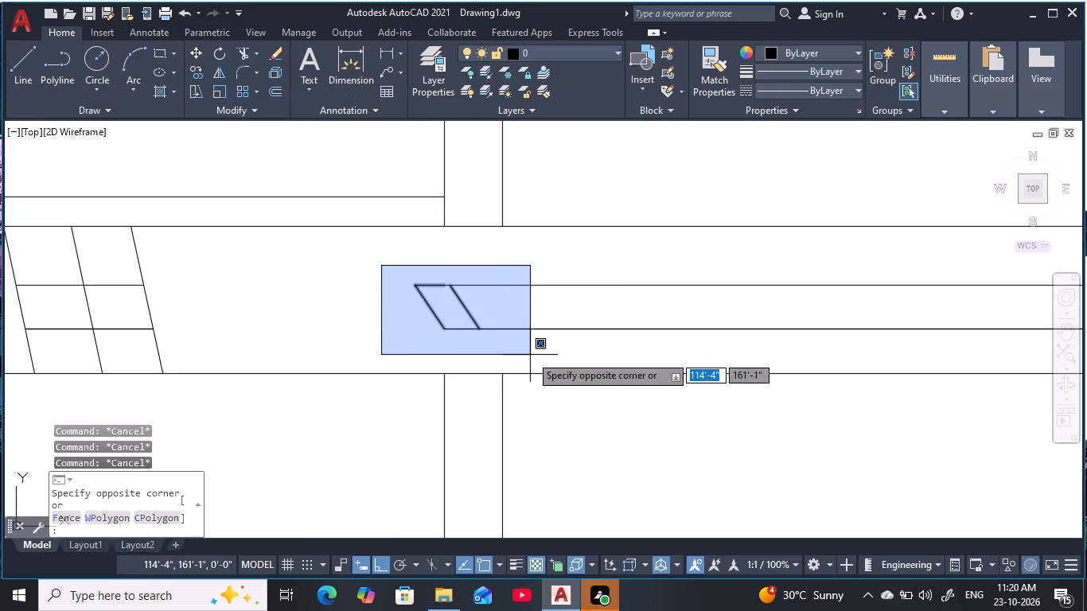
left_click(530, 355)
key("m")
key("space")
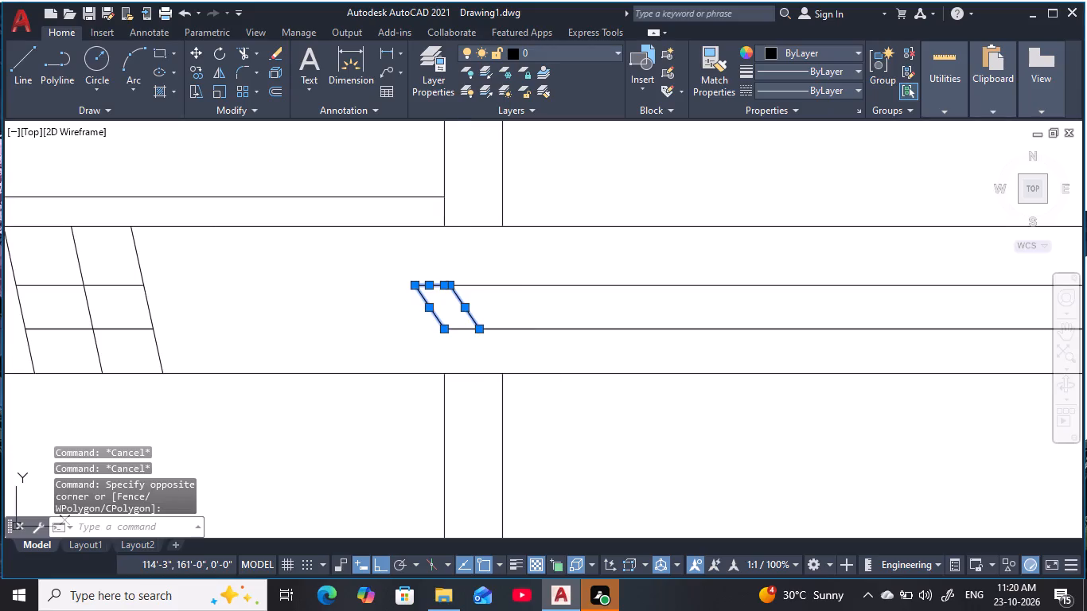
left_click(448, 331)
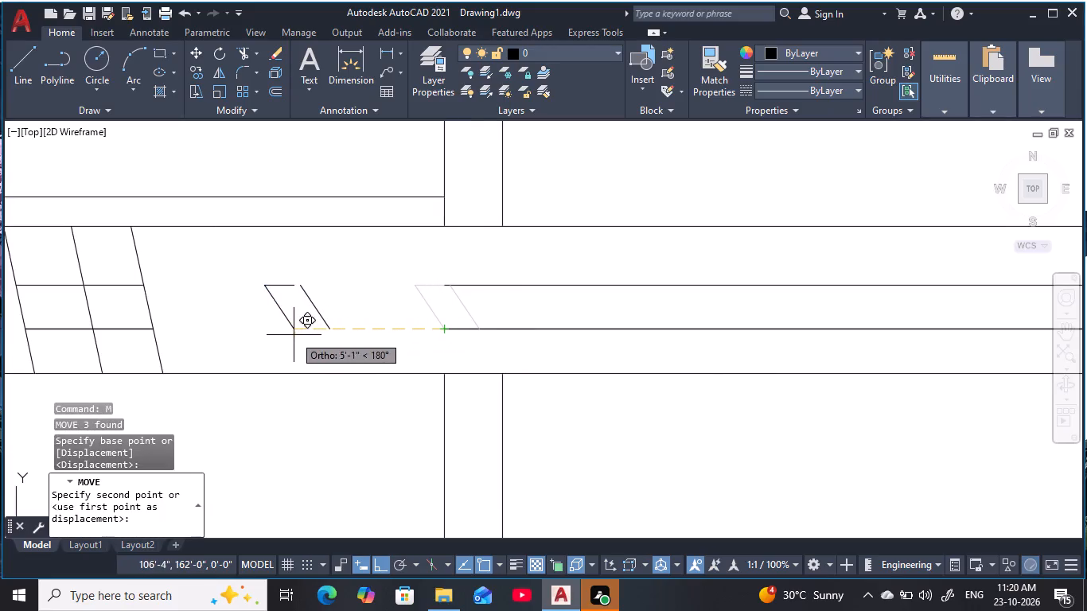
left_click(292, 335)
key("Escape")
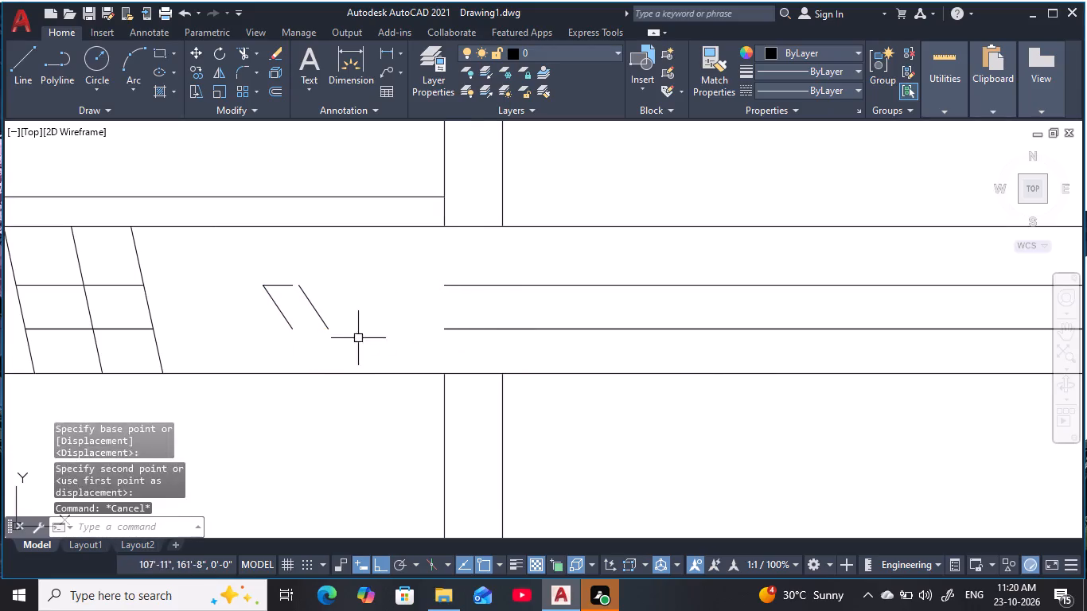
key("Escape")
key("Escape")
key("Escape")
Extend the inner bar's two horizontal lines in the topmost strip to its relocated slanted end lines.
type("ex")
key("space")
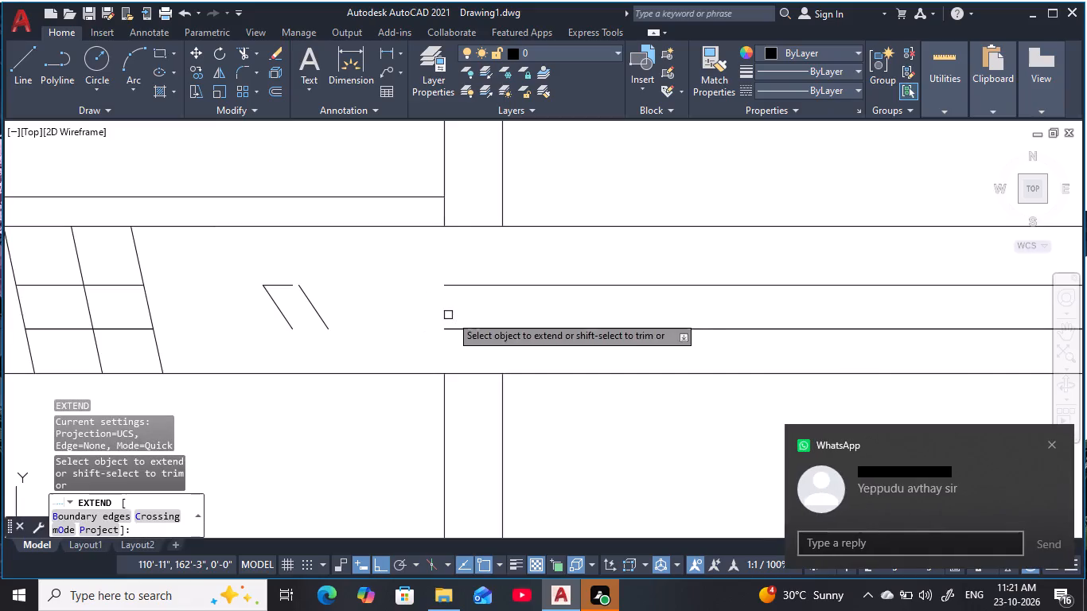
left_click(481, 269)
left_click(496, 342)
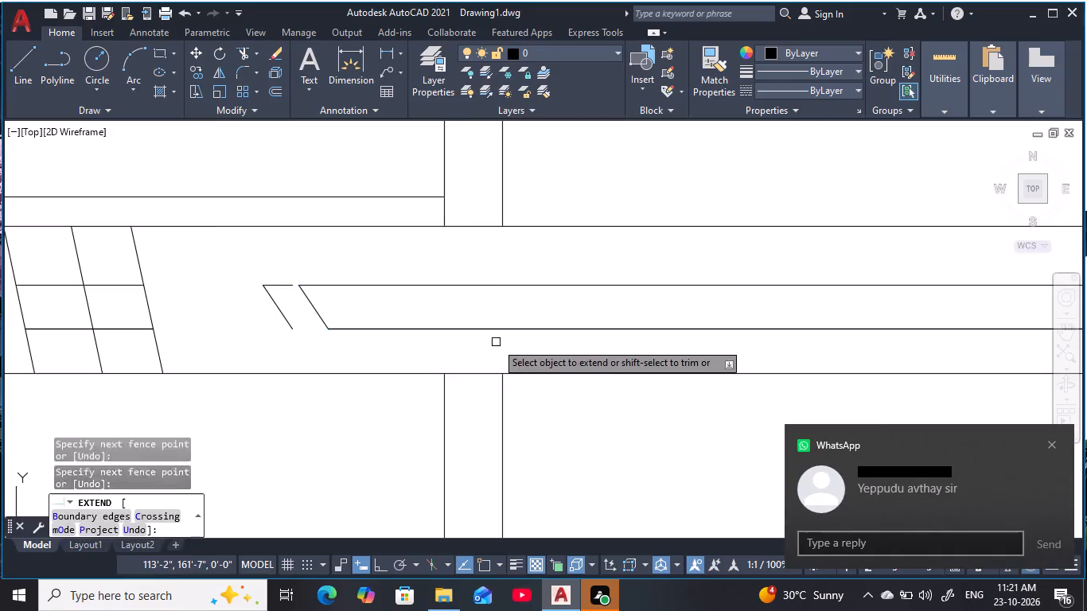
left_click(379, 263)
left_click(410, 348)
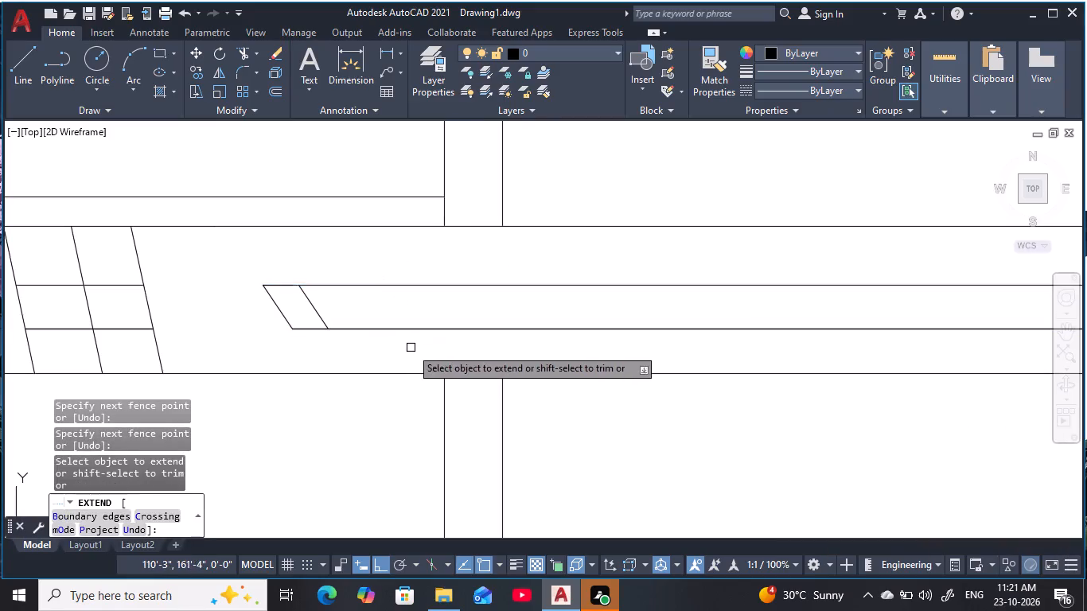
scroll(411, 348, "down", 2)
middle_click_drag(411, 348, 415, 248)
key("Escape")
key("Escape")
middle_click_drag(406, 308, 399, 294)
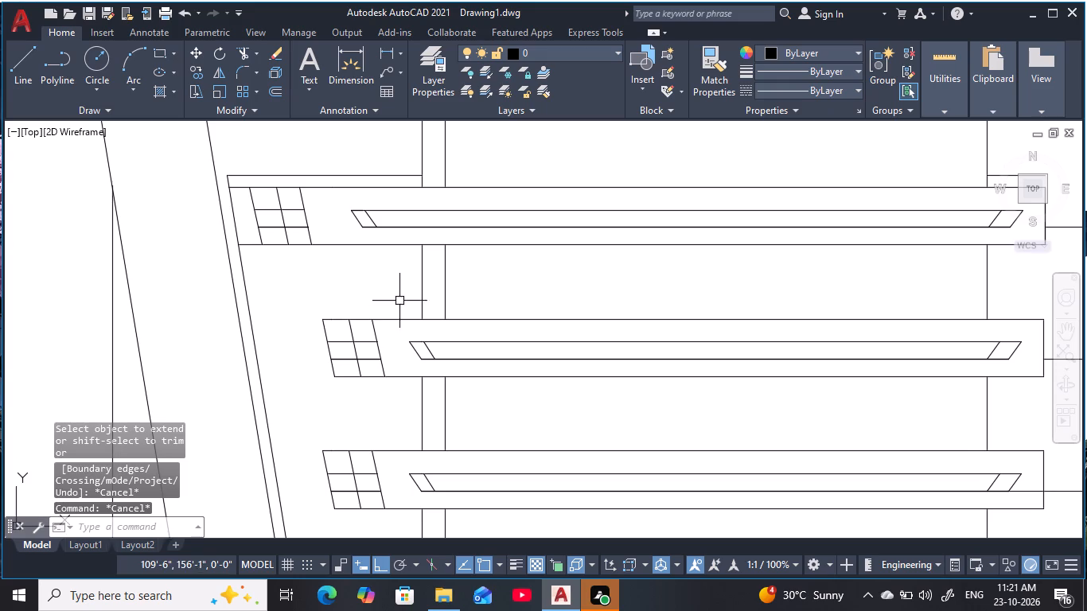
key("Escape")
Trim the topmost strip's top and bottom horizontal lines where they overrun its slanted end line towards the slanted pair.
type("tr")
key("space")
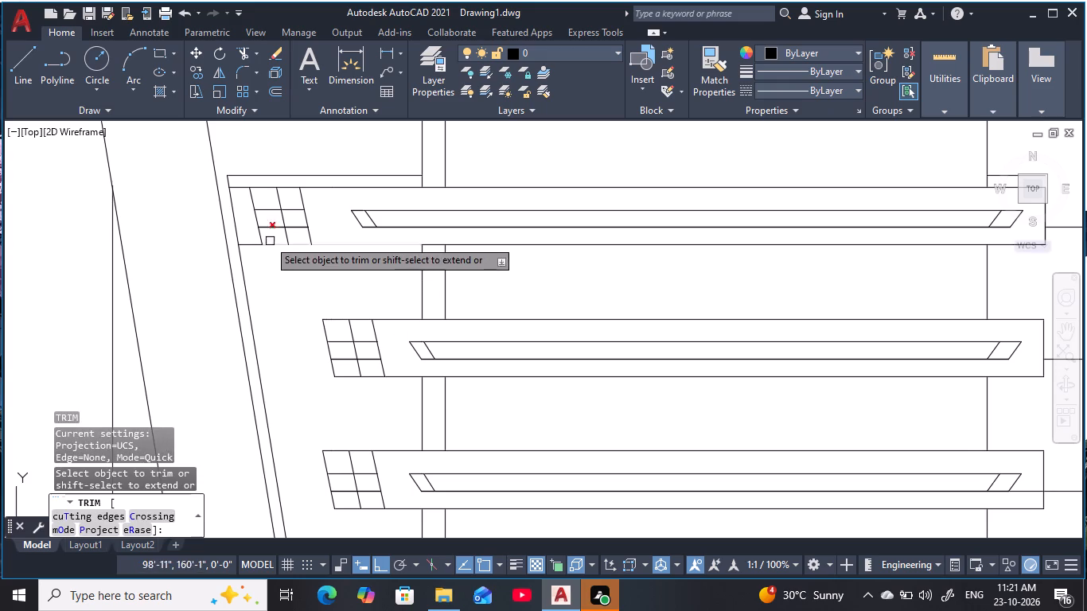
scroll(247, 197, "up", 2)
left_click(204, 166)
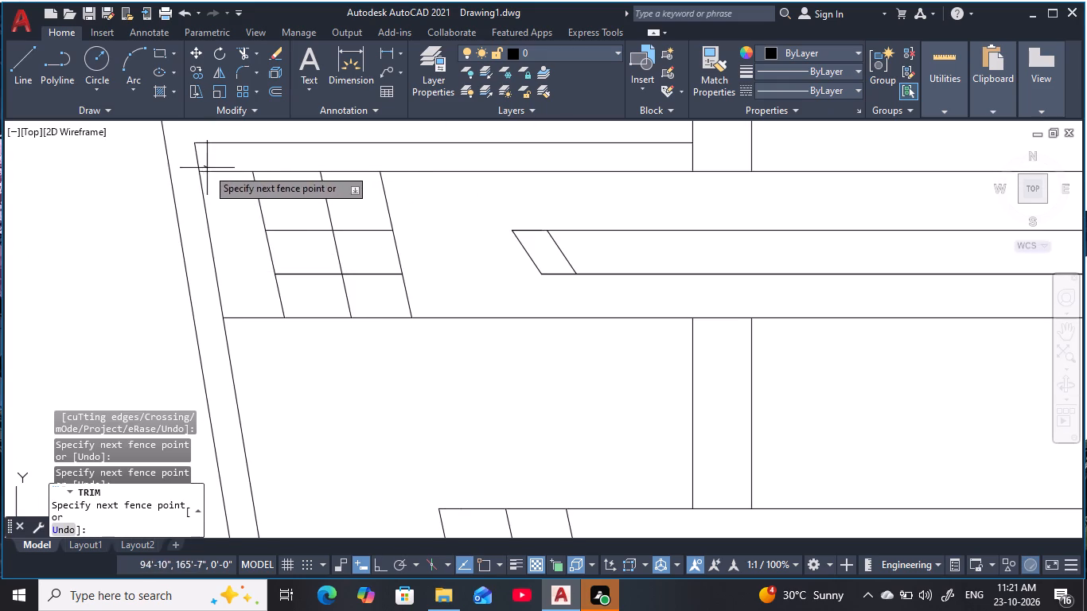
left_click(255, 338)
scroll(379, 387, "down", 2)
middle_click_drag(385, 389, 323, 277)
middle_click_drag(415, 411, 427, 375)
key("Escape")
key("Escape")
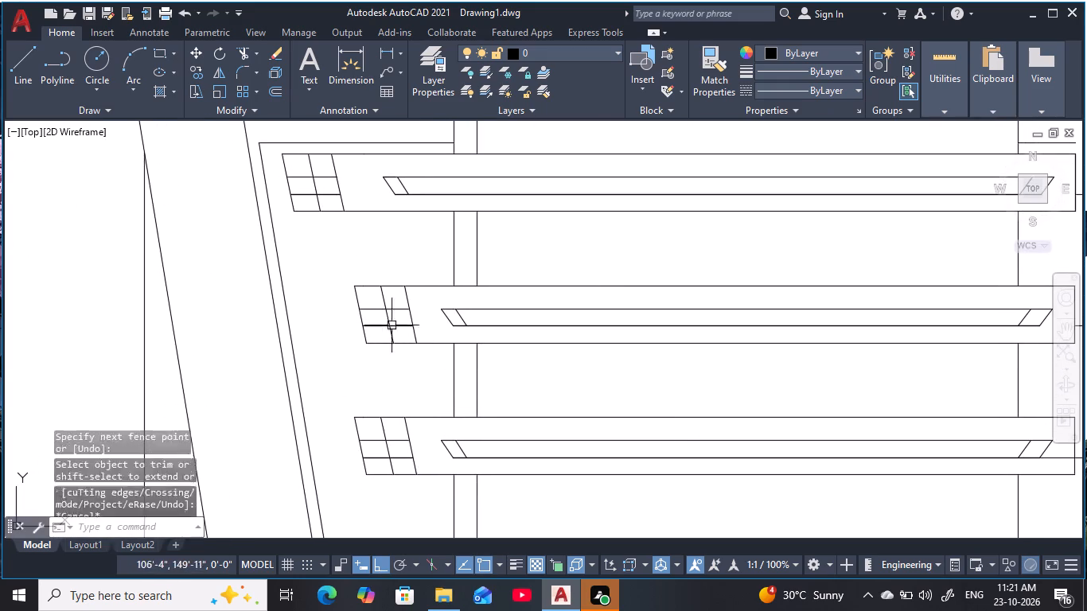
key("Escape")
key("Escape")
key("Escape")
key("Escape")
key("Escape")
key("Escape")
key("Escape")
key("Escape")
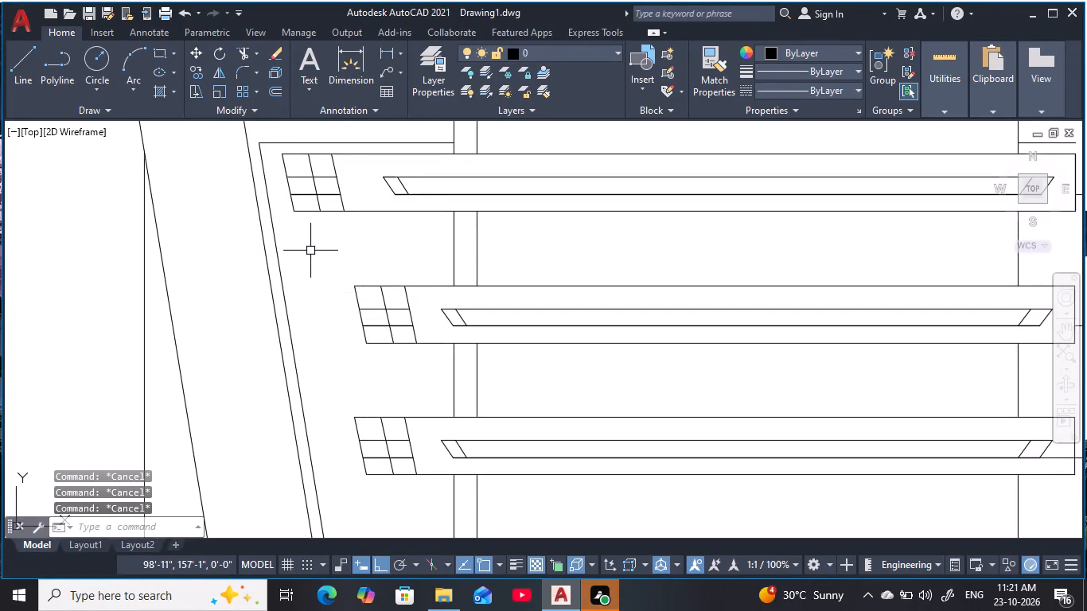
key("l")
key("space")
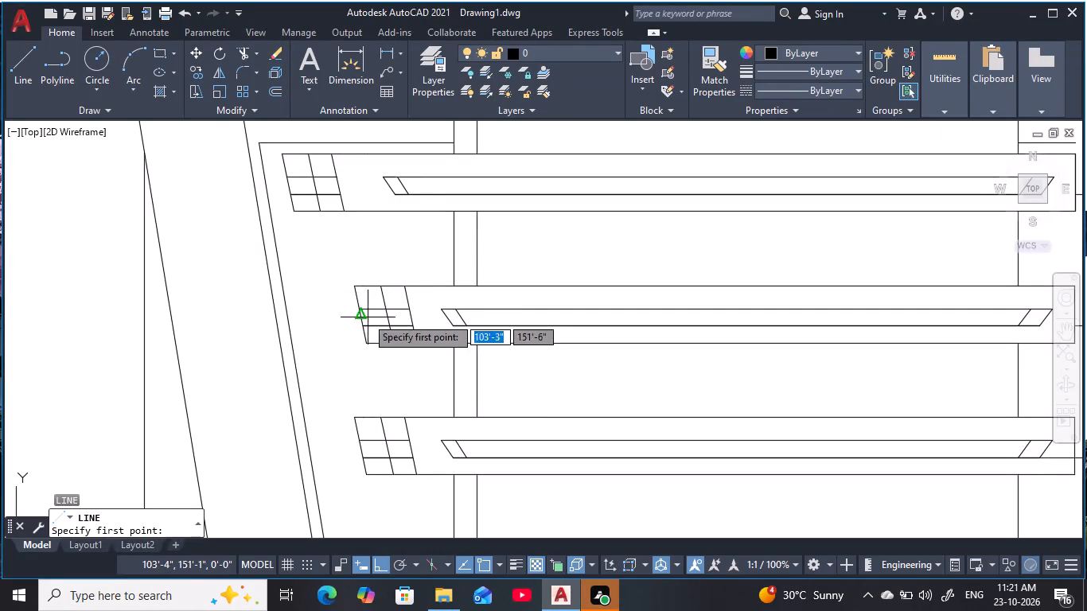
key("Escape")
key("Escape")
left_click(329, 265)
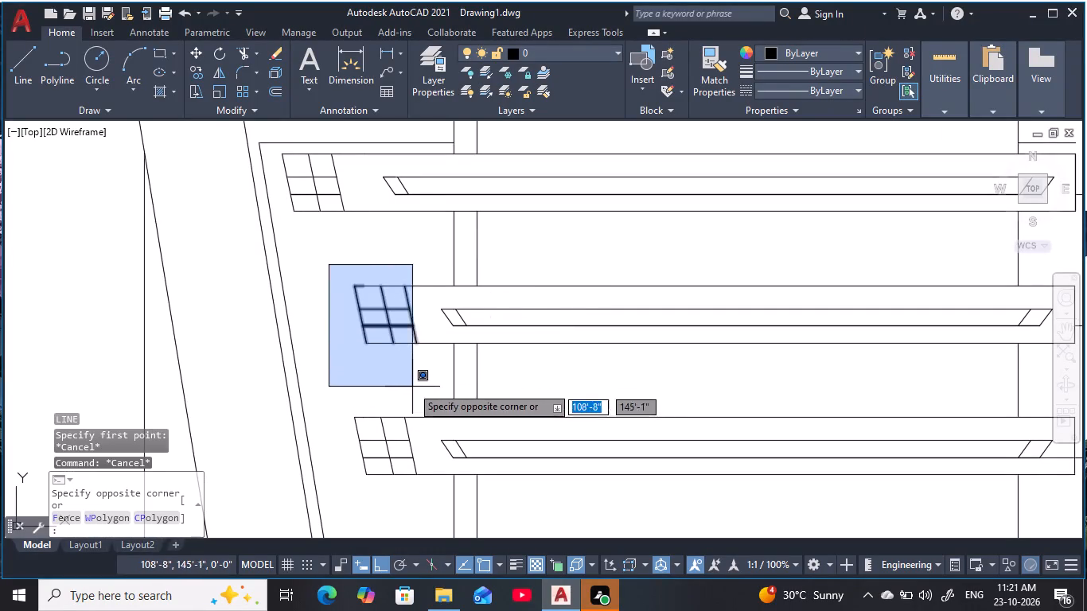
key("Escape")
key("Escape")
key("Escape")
Move the second strip's slanted end line about 4'-4" horizontally towards the slanted pair.
scroll(382, 333, "up", 2)
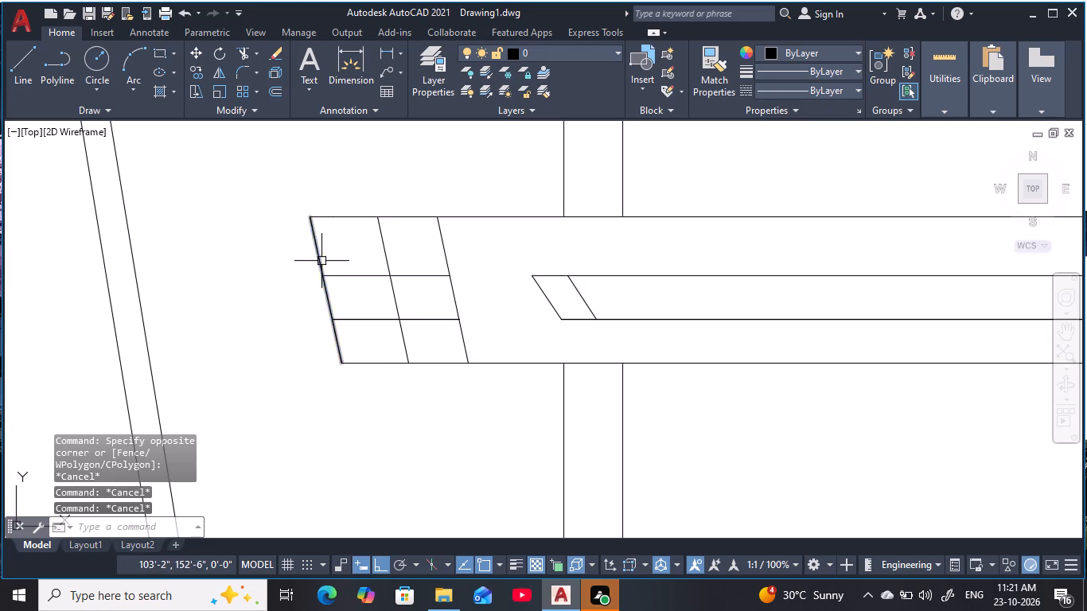
left_click(321, 261)
key("m")
key("space")
scroll(369, 375, "down", 2)
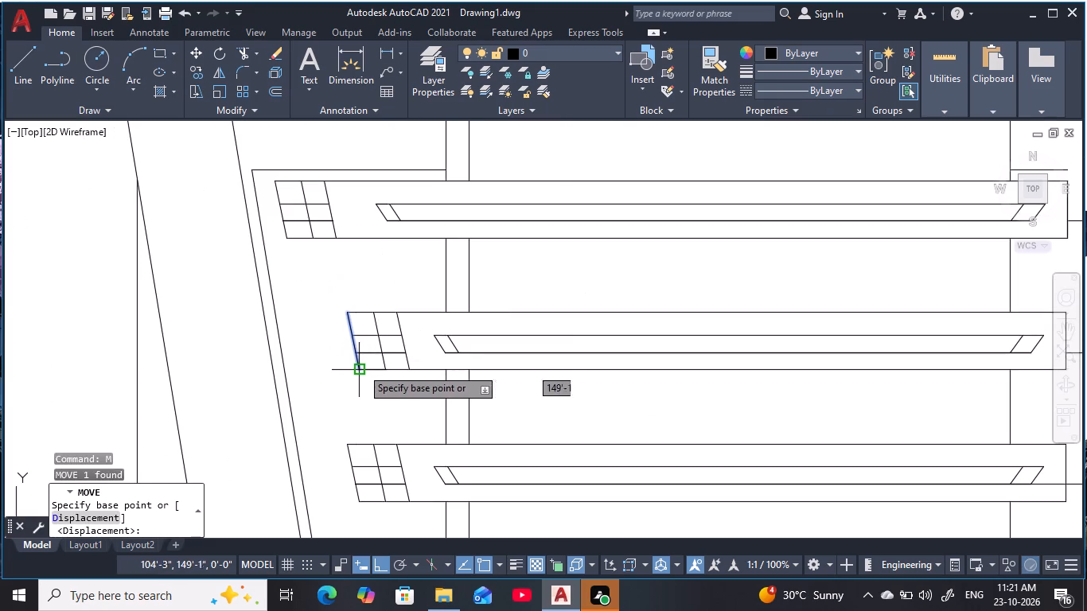
left_click(358, 369)
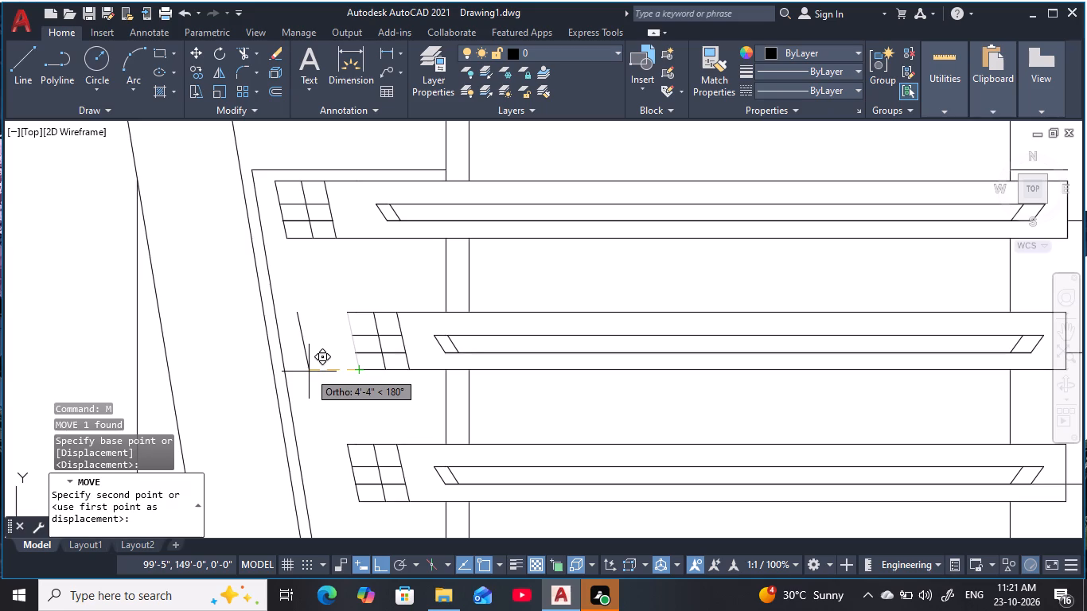
left_click(309, 372)
key("Escape")
key("Escape")
key("Escape")
key("Escape")
key("Escape")
key("Escape")
key("Escape")
key("Escape")
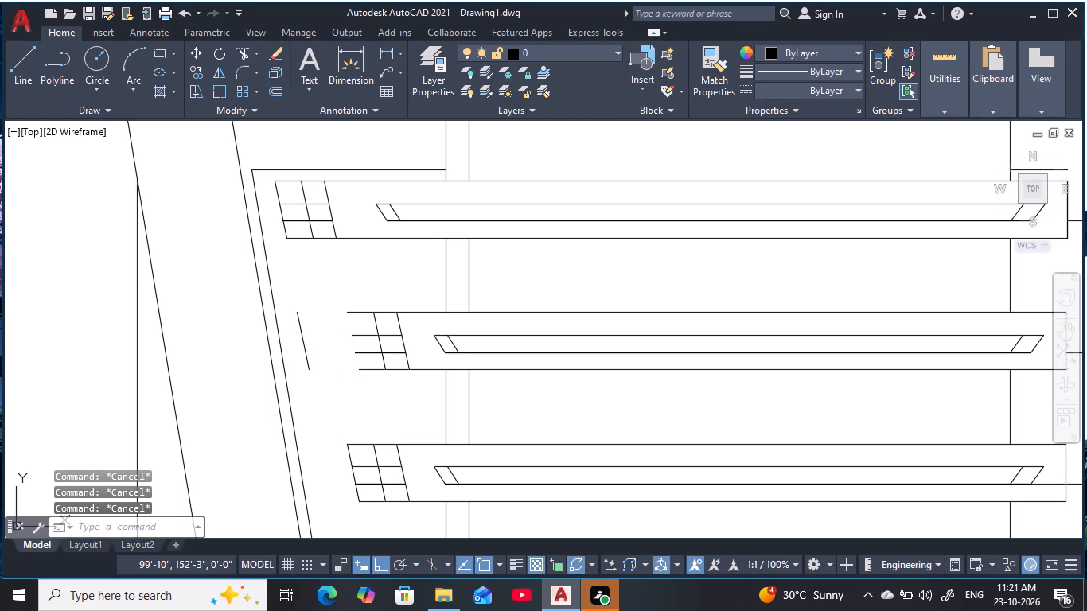
key("Escape")
key("Escape")
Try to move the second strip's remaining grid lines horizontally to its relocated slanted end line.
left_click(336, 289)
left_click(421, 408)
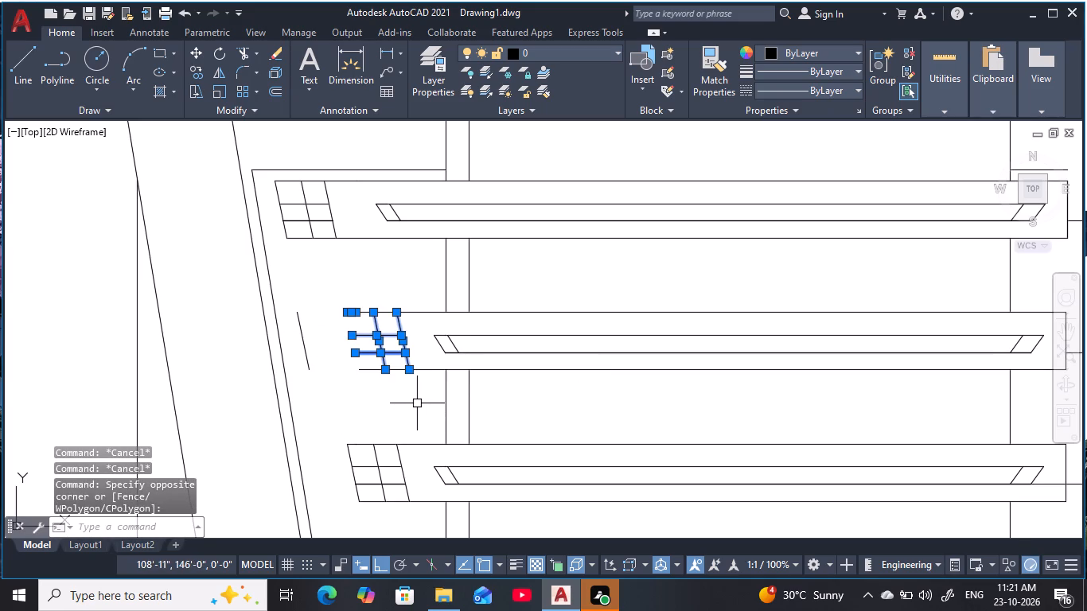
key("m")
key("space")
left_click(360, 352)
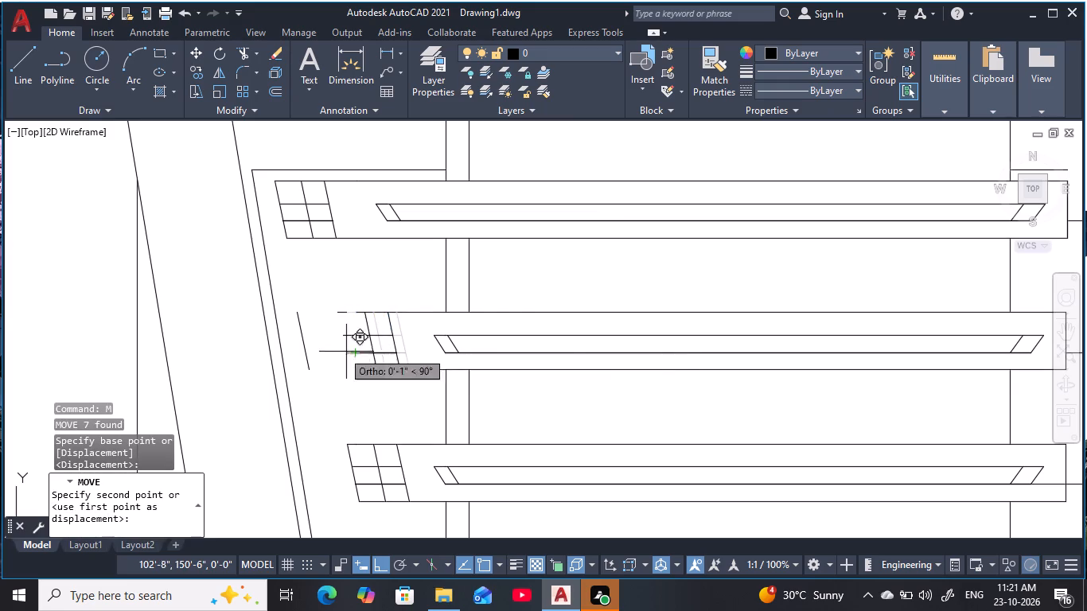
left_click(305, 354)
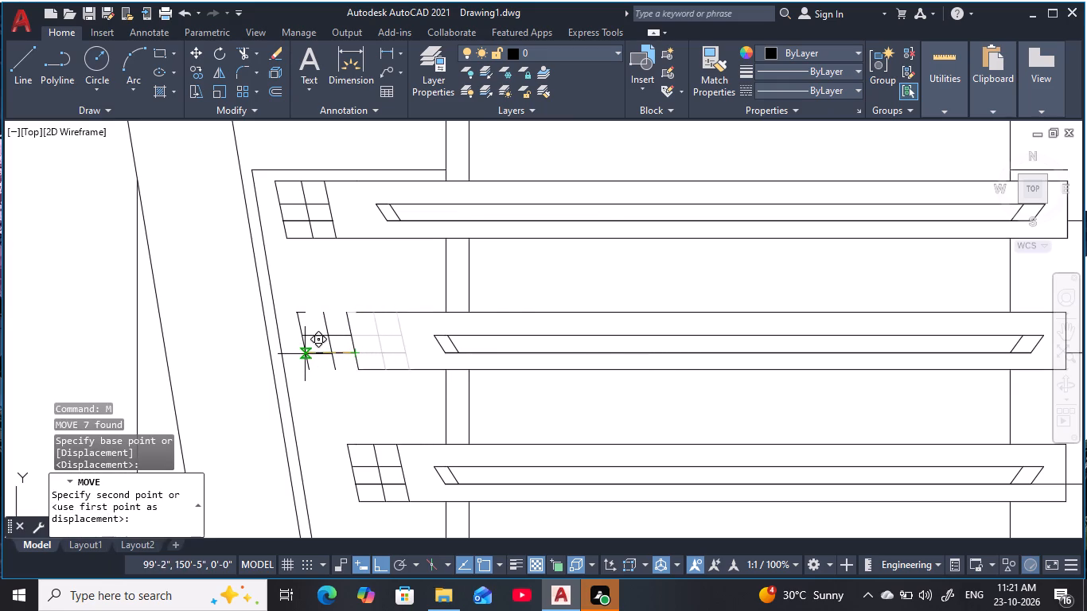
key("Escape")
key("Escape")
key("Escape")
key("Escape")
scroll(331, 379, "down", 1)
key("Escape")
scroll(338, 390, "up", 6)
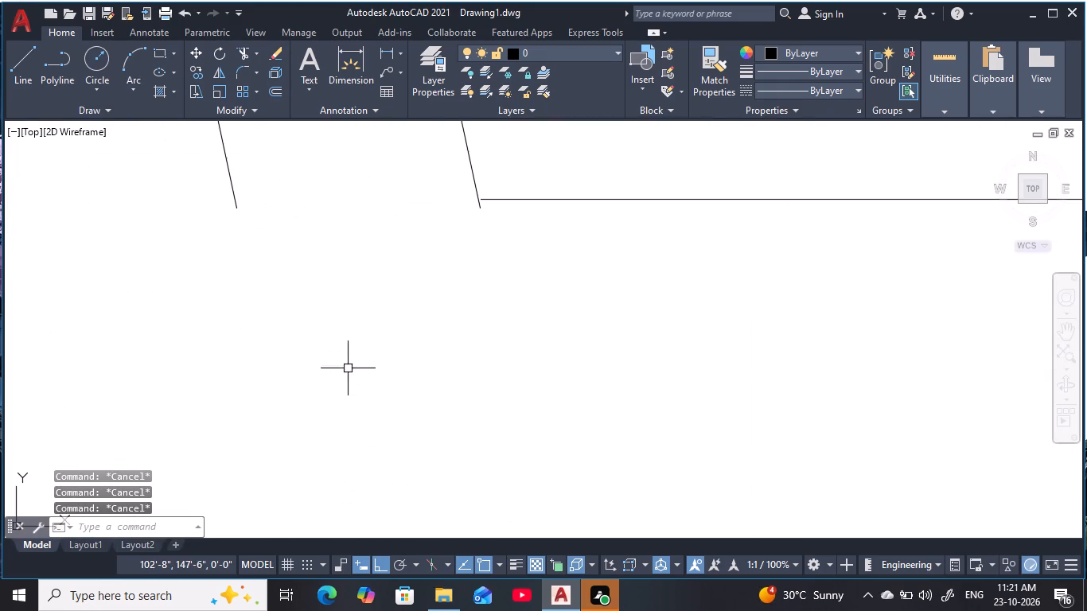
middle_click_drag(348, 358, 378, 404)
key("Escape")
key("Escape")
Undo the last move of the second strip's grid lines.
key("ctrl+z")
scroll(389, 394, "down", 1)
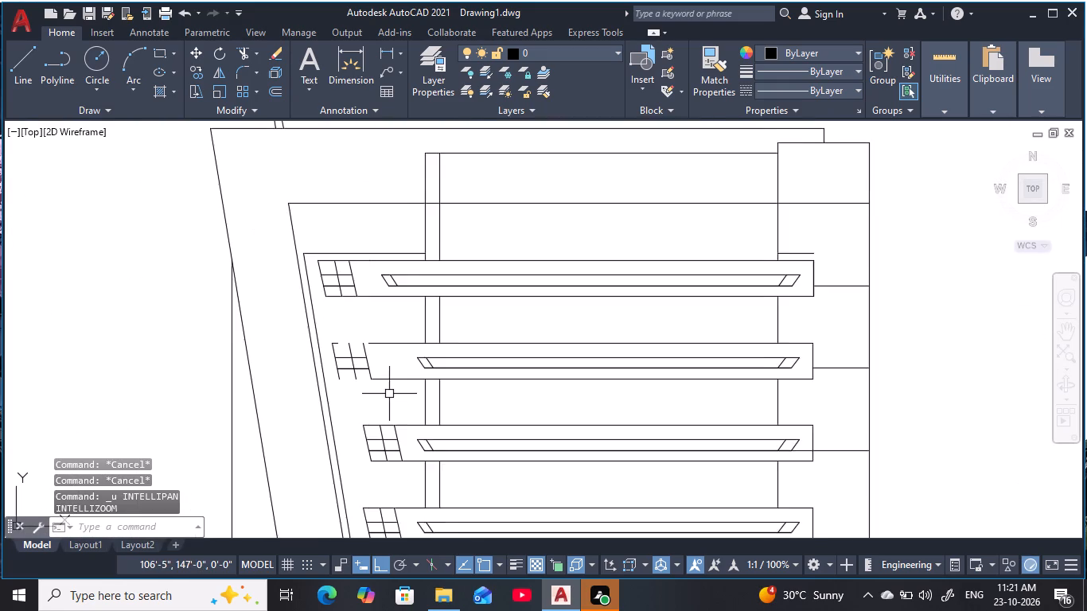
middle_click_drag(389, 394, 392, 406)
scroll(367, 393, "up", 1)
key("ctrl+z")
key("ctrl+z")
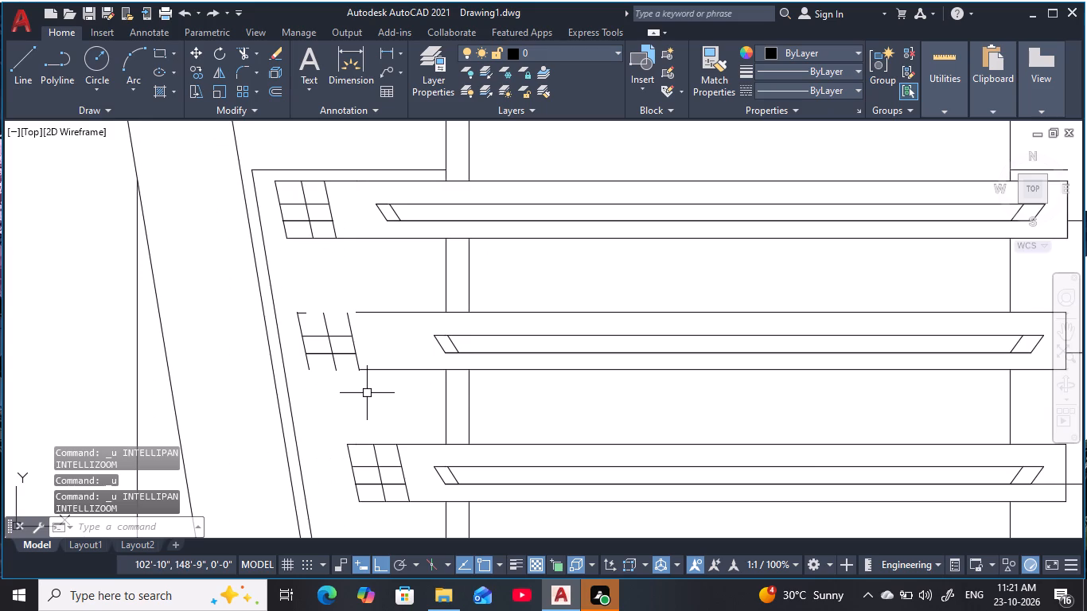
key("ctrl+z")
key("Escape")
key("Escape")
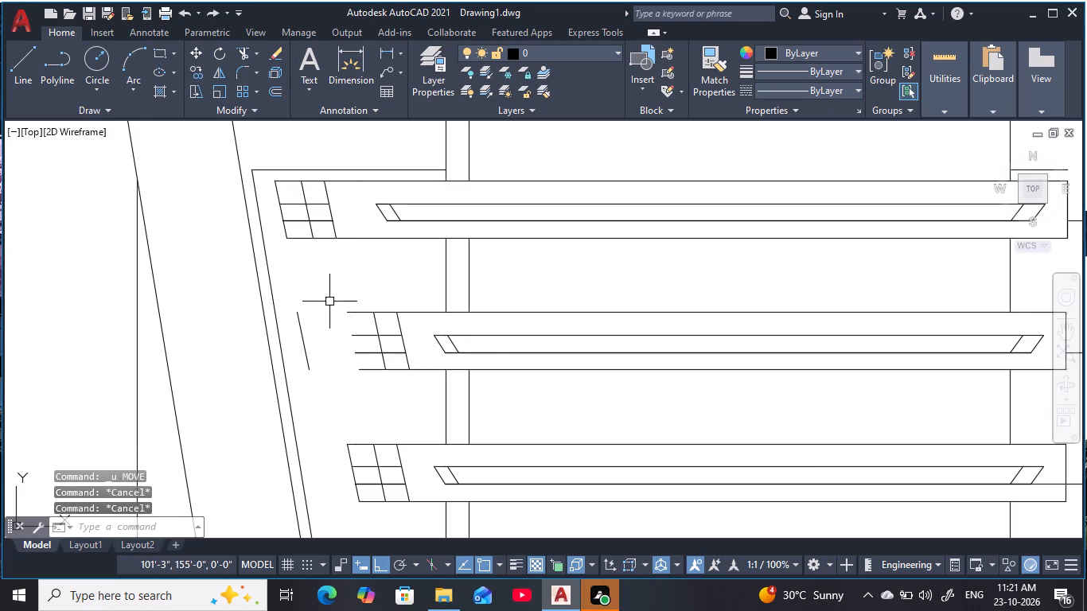
Move the second strip's remaining grid lines about 4'-4" horizontally so the upper divider's end meets the relocated slanted end line.
left_click(329, 302)
left_click(421, 418)
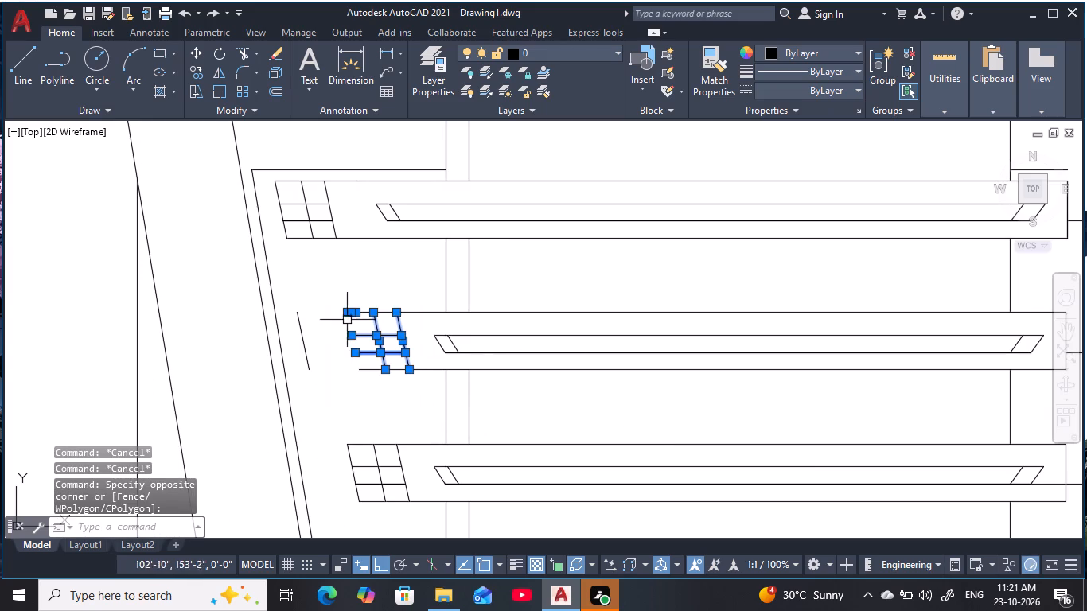
scroll(414, 352, "up", 1)
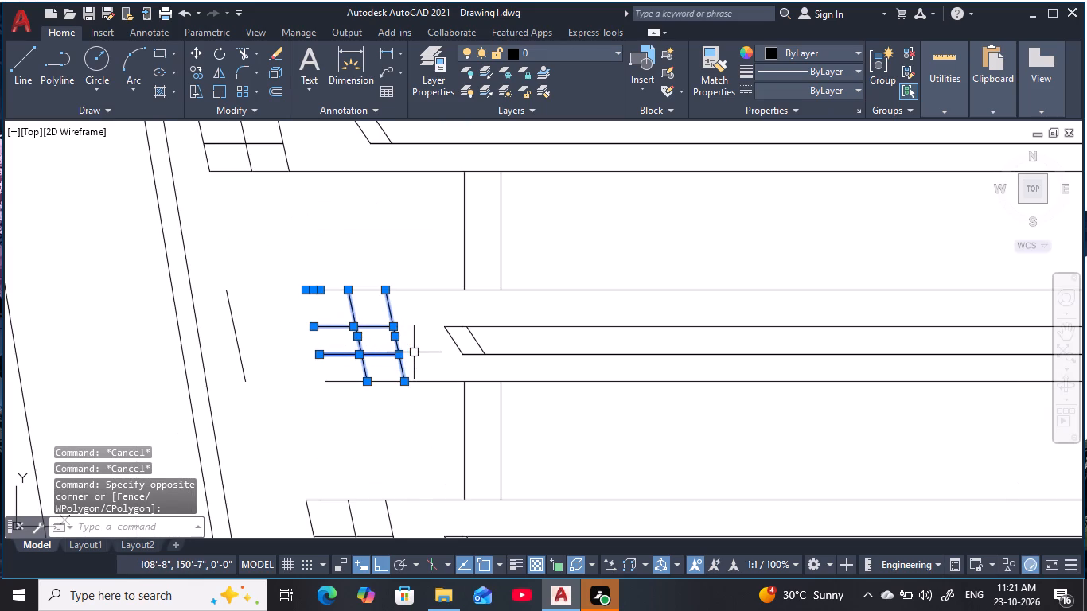
type("m")
key("space")
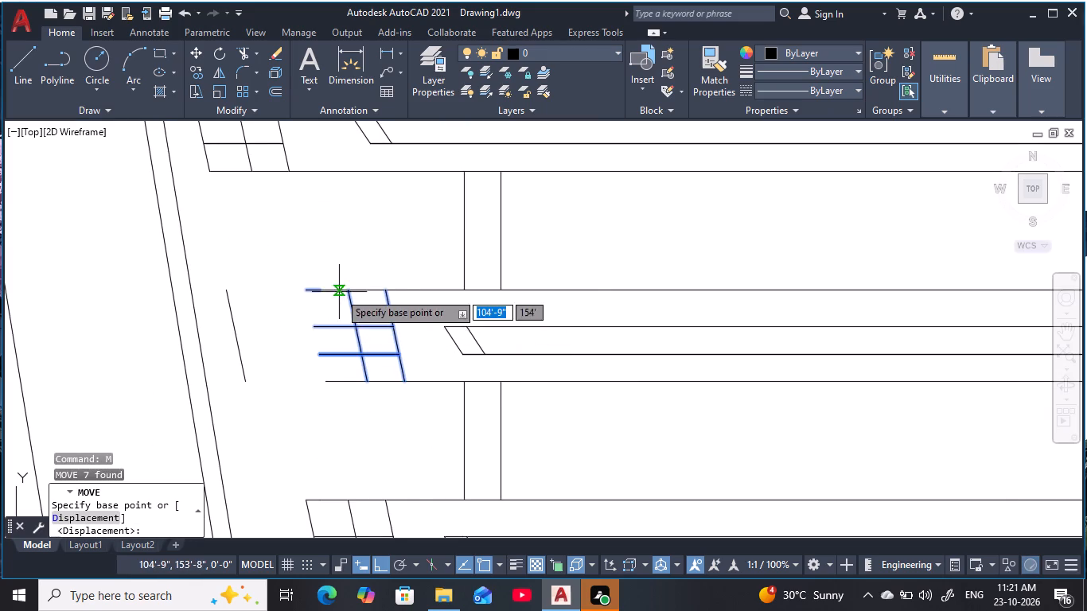
scroll(339, 292, "up", 1)
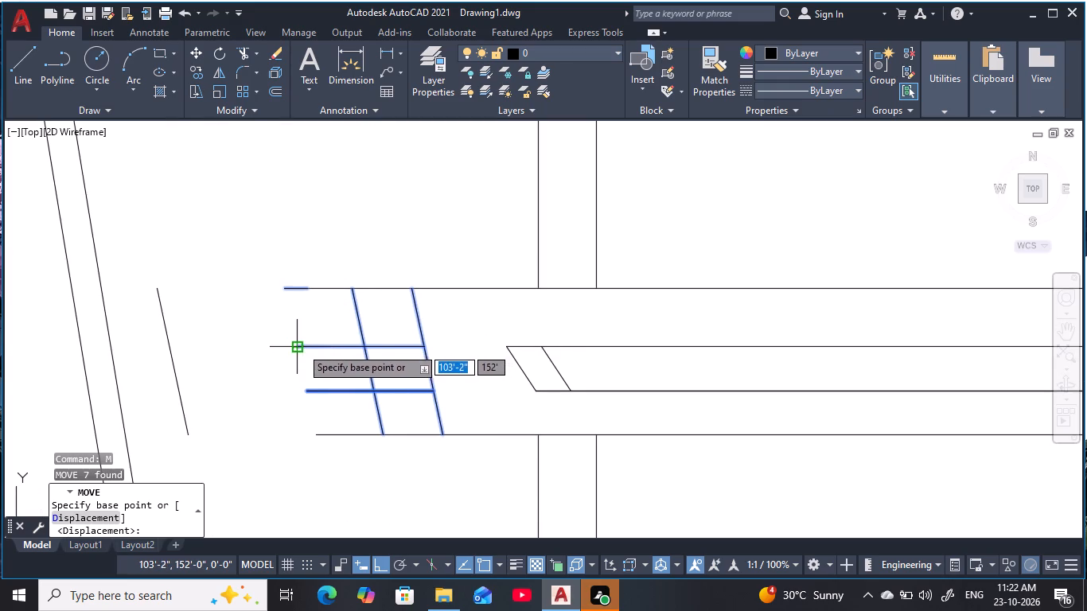
left_click(301, 347)
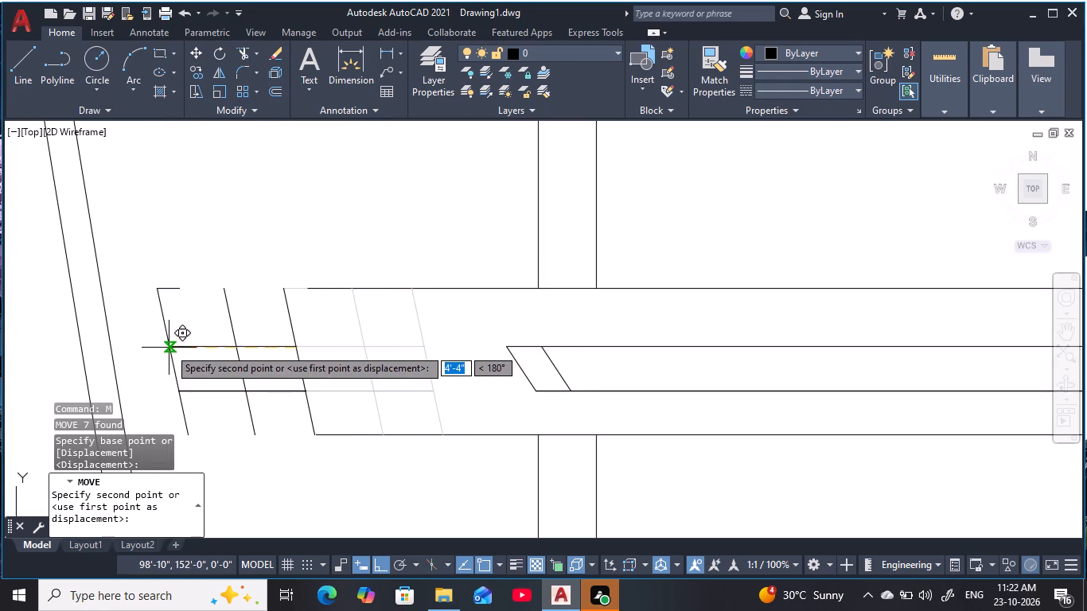
scroll(169, 348, "up", 2)
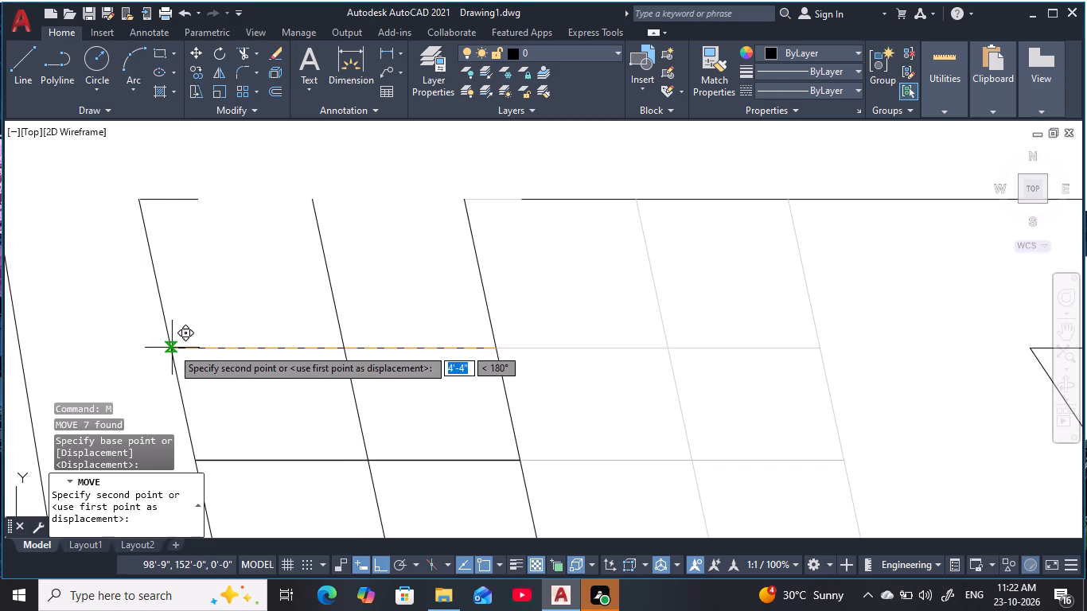
left_click(172, 348)
scroll(353, 409, "down", 1)
middle_click_drag(354, 409, 364, 387)
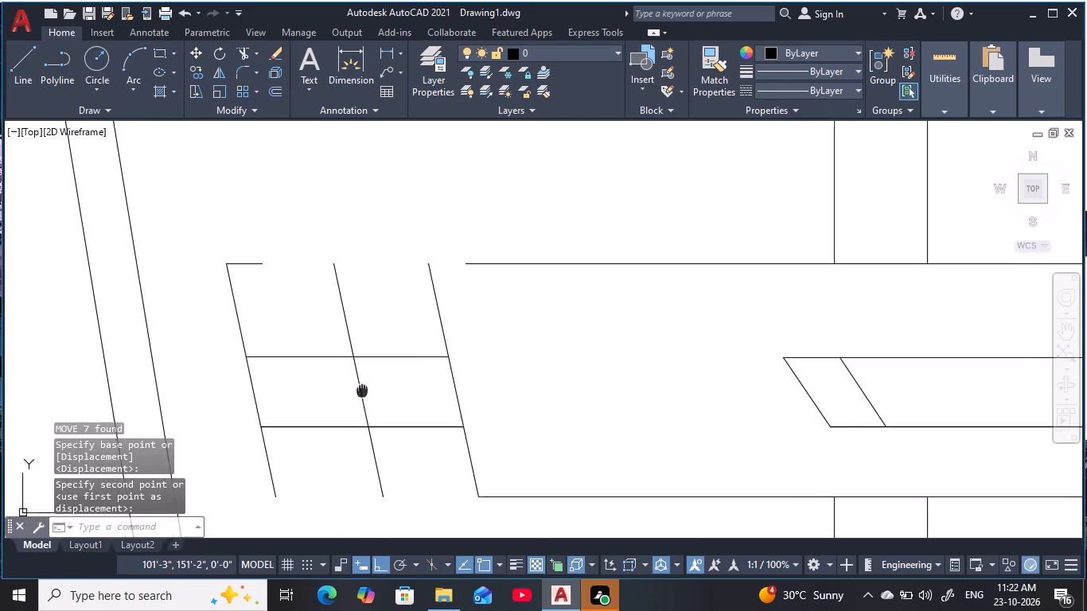
middle_click_drag(364, 387, 384, 356)
key("Escape")
key("Escape")
scroll(553, 436, "down", 1)
middle_click_drag(560, 428, 481, 426)
key("Escape")
key("Escape")
key("Escape")
key("Escape")
key("Escape")
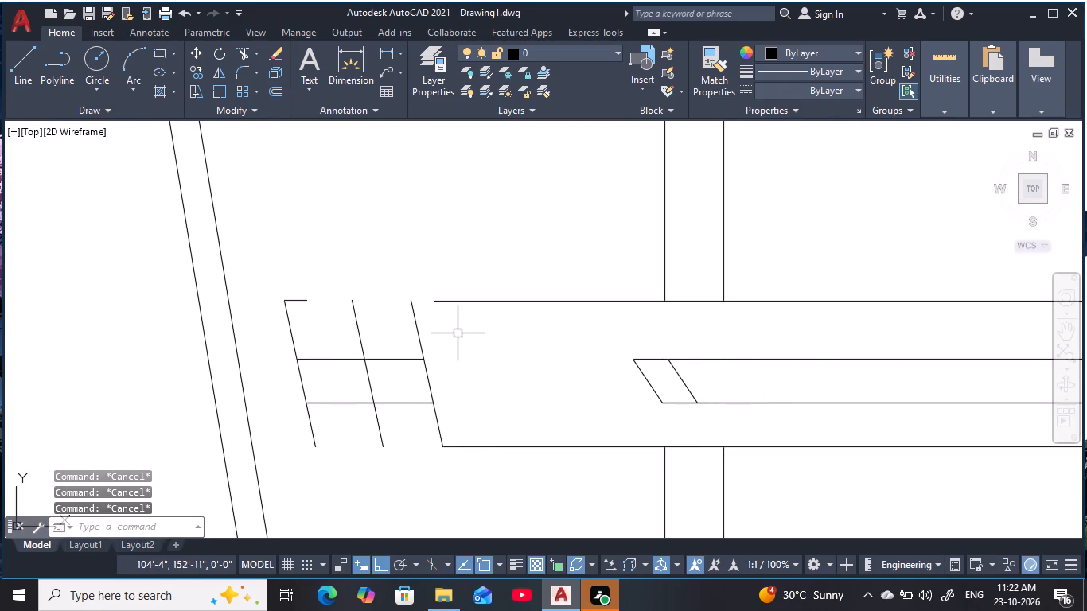
Extend the second strip's top and bottom horizontal lines across the grid to the relocated slanted end line.
key("e")
key("x")
key("space")
left_click(462, 269)
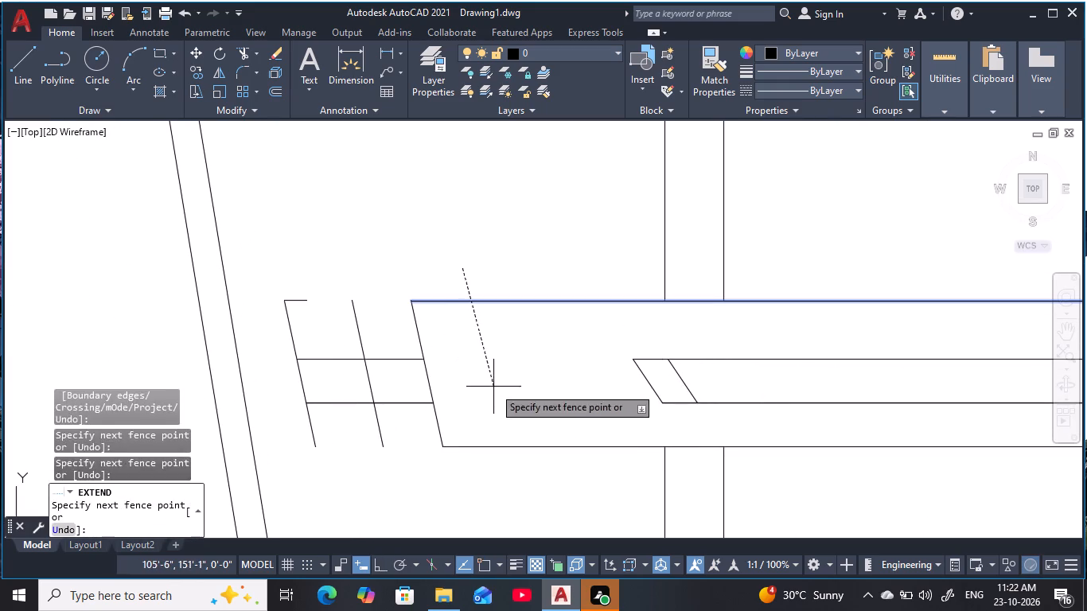
left_click(493, 387)
left_click(429, 260)
left_click(453, 372)
left_click(407, 258)
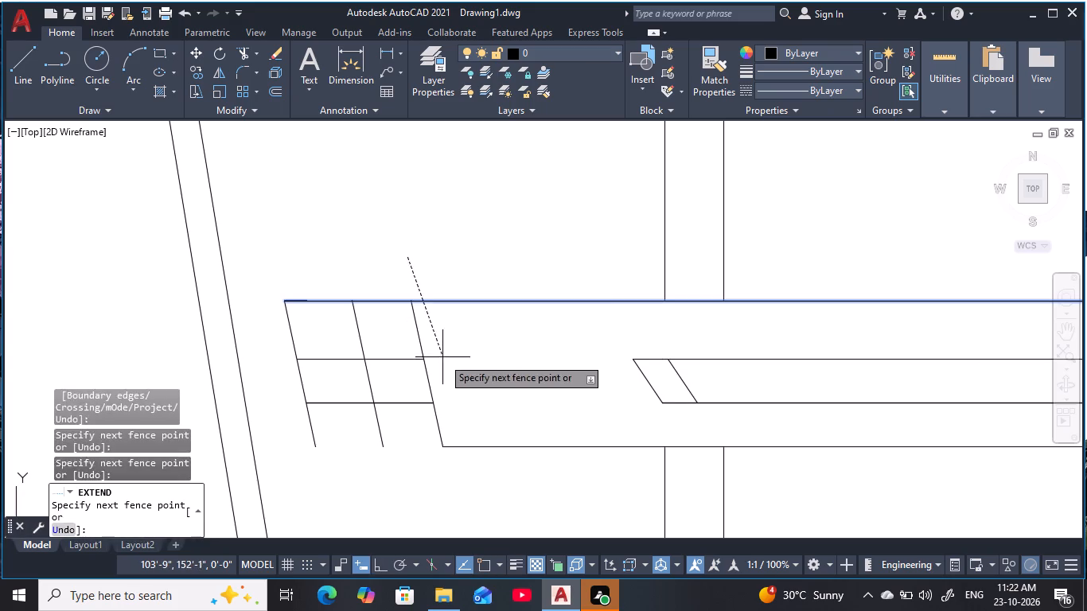
left_click(446, 360)
middle_click_drag(467, 405, 481, 364)
left_click(482, 392)
left_click(427, 433)
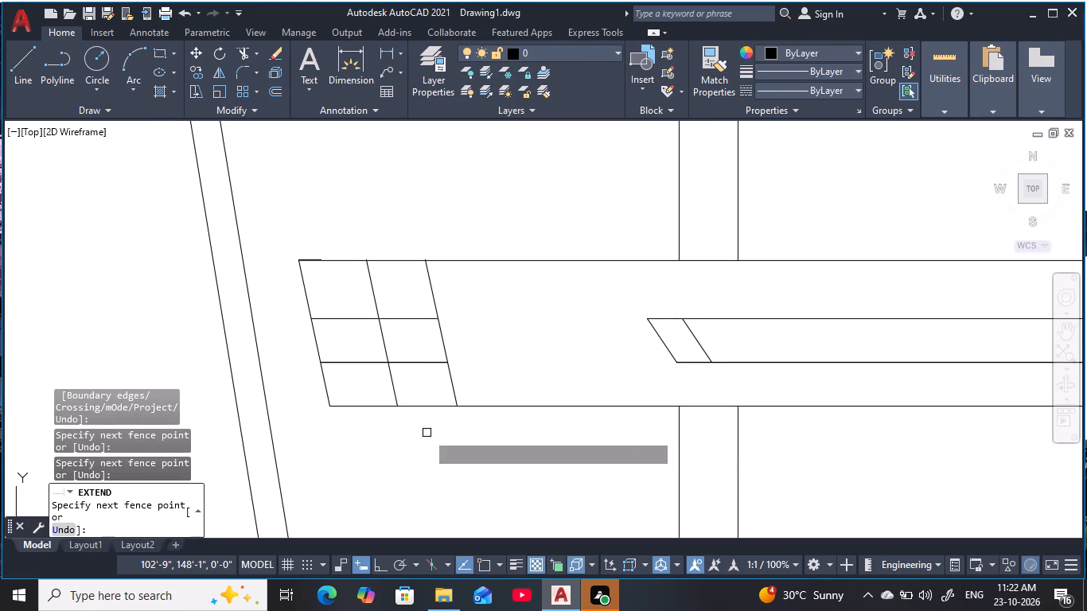
scroll(543, 401, "down", 2)
middle_click_drag(544, 398, 466, 409)
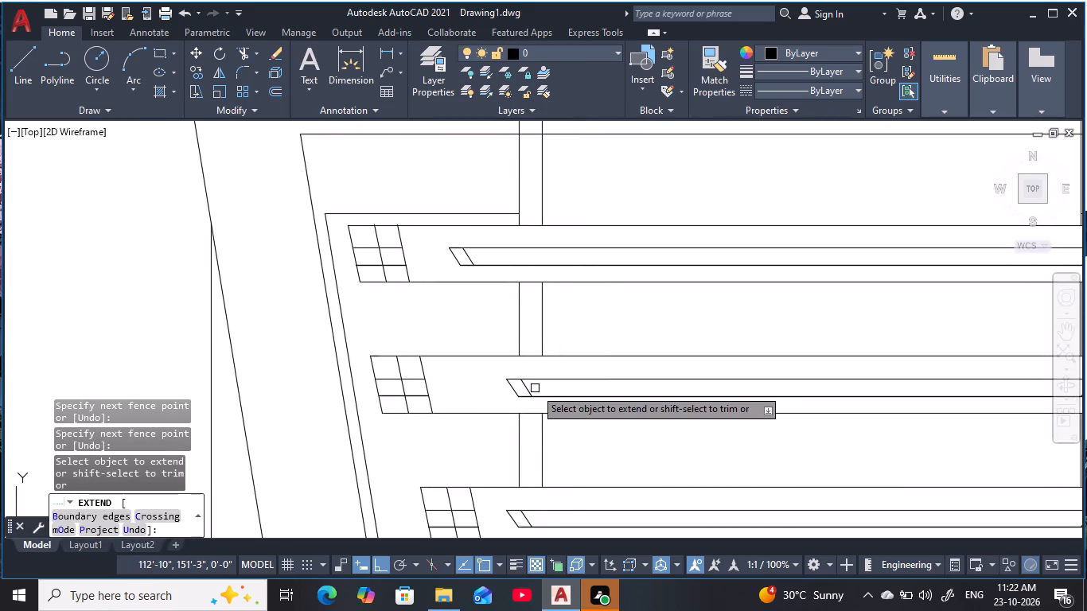
scroll(489, 351, "down", 1)
key("Escape")
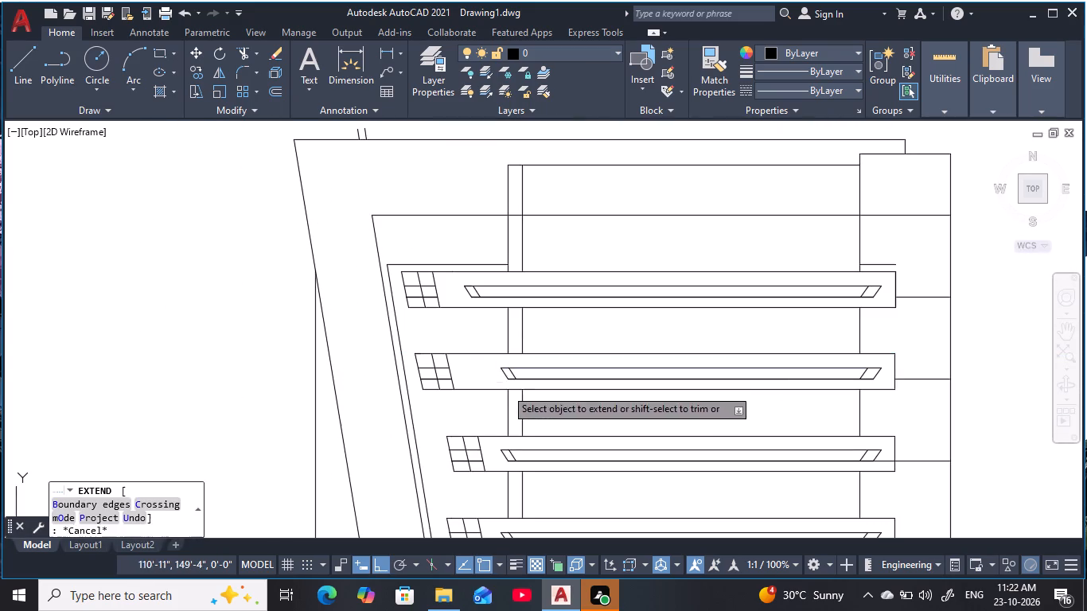
key("Escape")
key("Escape")
key("Escape")
scroll(527, 385, "up", 2)
key("Escape")
key("Escape")
key("Escape")
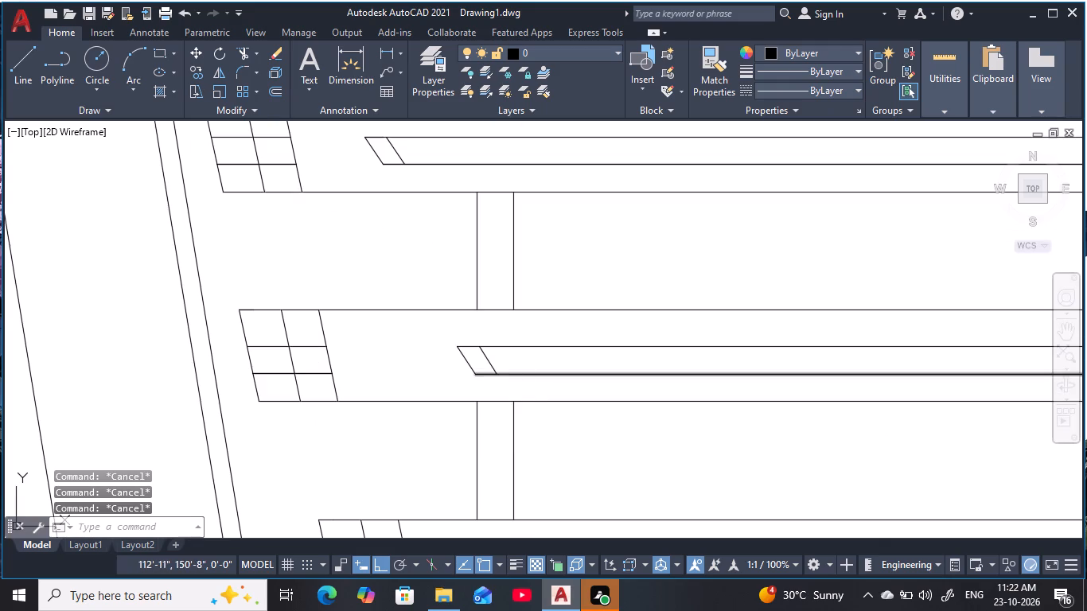
key("Escape")
Move the slanted left end of the second strip's inner bar about 3'-10" horizontally towards the grid.
left_click(438, 330)
left_click(528, 395)
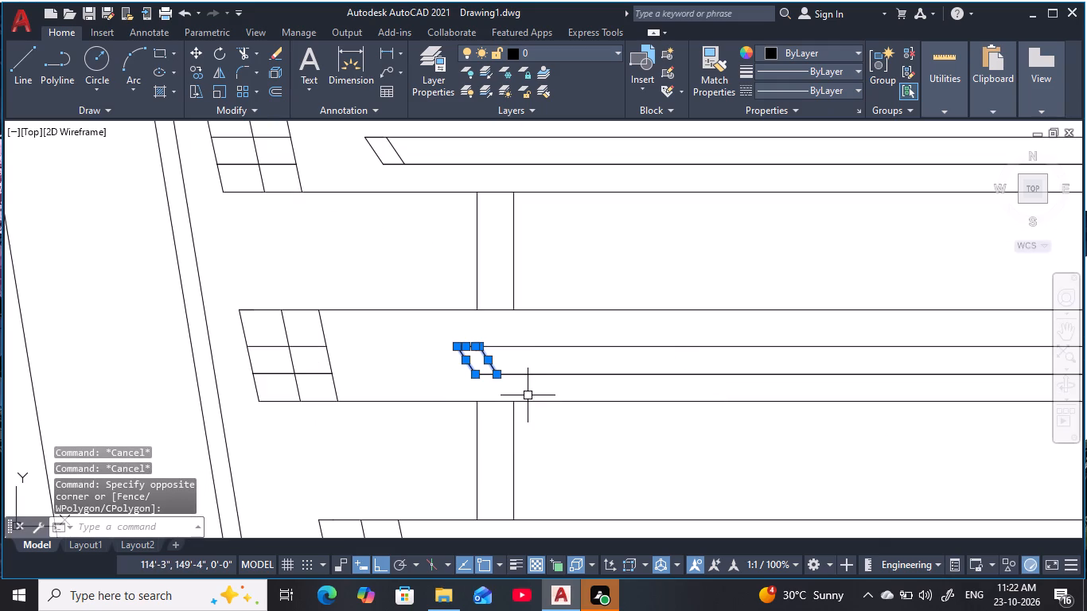
key("m")
key("space")
left_click(480, 376)
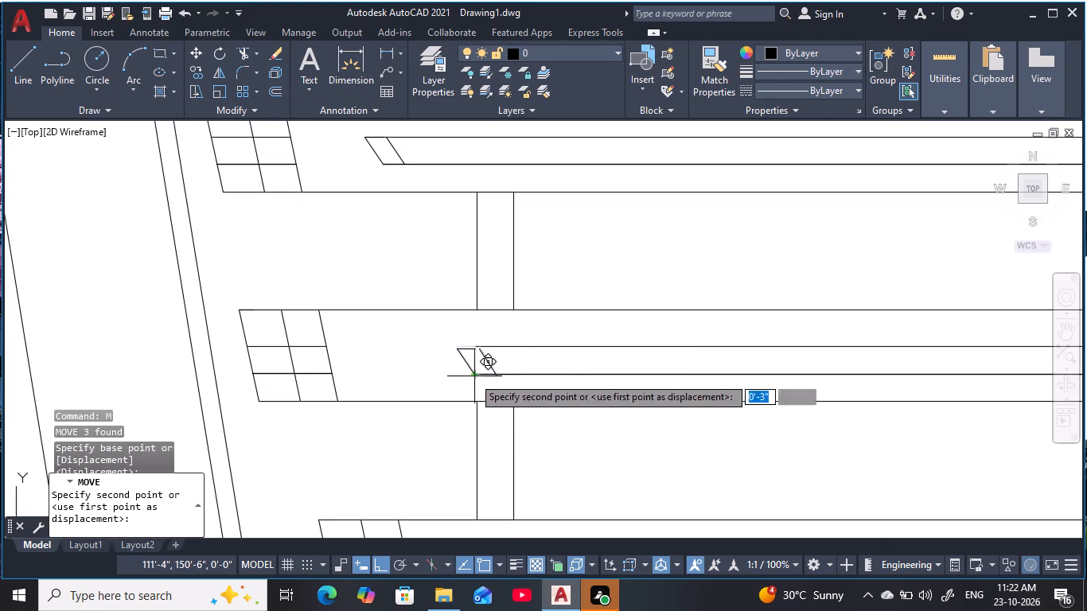
left_click(406, 372)
key("Escape")
key("Escape")
key("Escape")
key("Escape")
Extend the top and bottom lines of the second strip's inner bar to its relocated slanted left end.
type("ex")
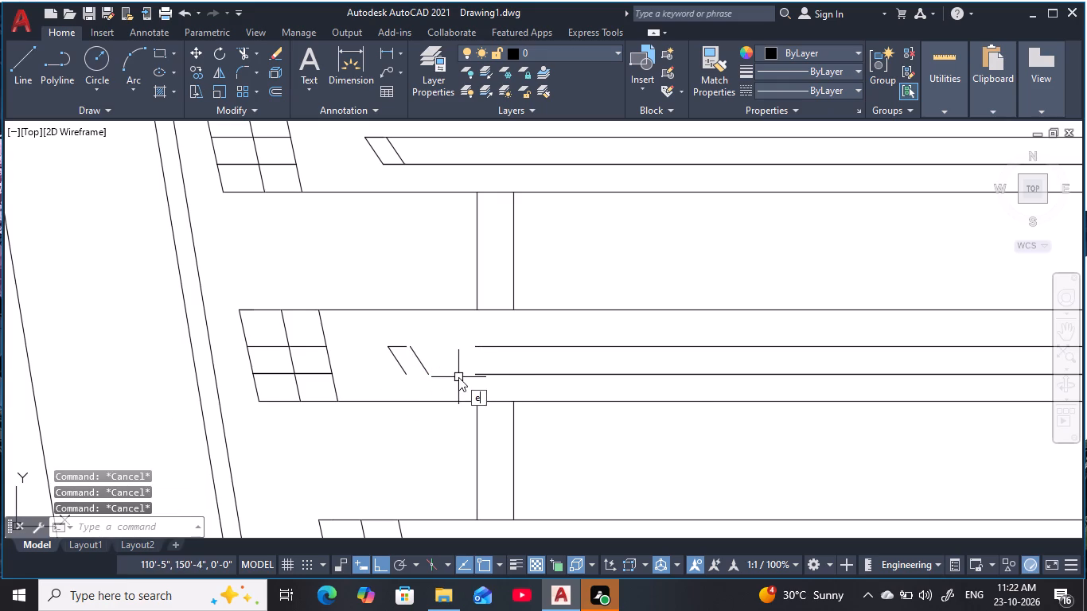
key("space")
left_click(487, 348)
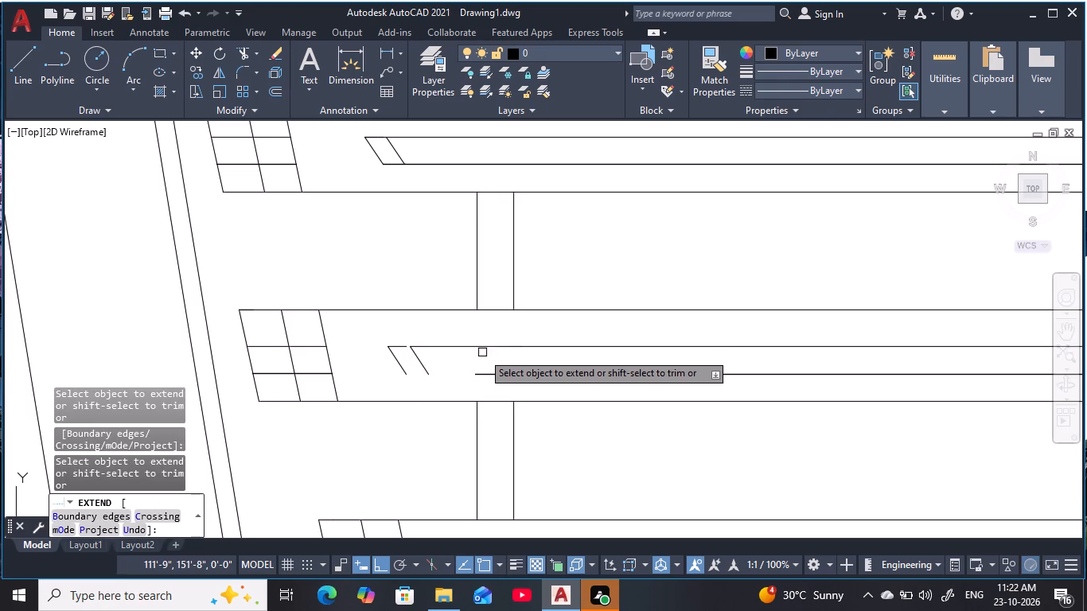
left_click(473, 347)
left_click(486, 376)
left_click(458, 376)
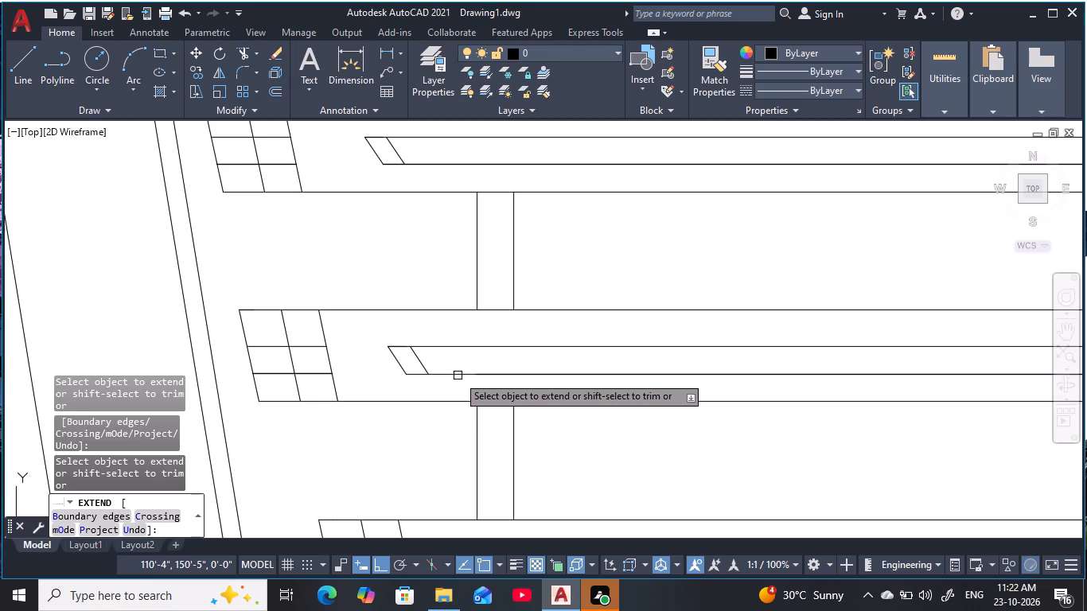
scroll(465, 388, "down", 2)
middle_click_drag(465, 389, 422, 333)
key("Escape")
key("Escape")
key("Escape")
middle_click_drag(419, 372, 420, 326)
key("Escape")
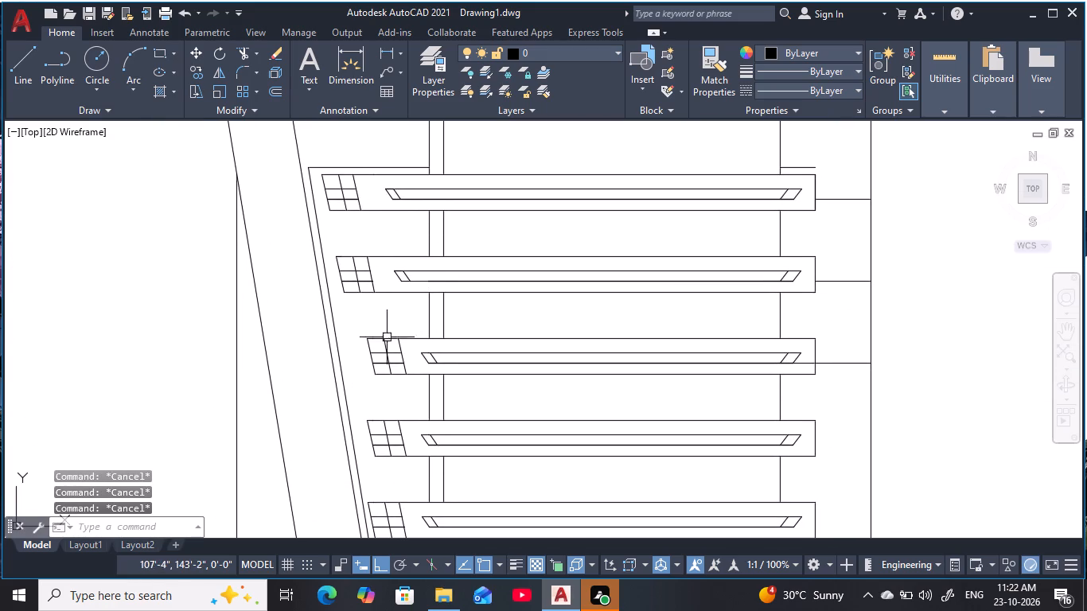
key("Escape")
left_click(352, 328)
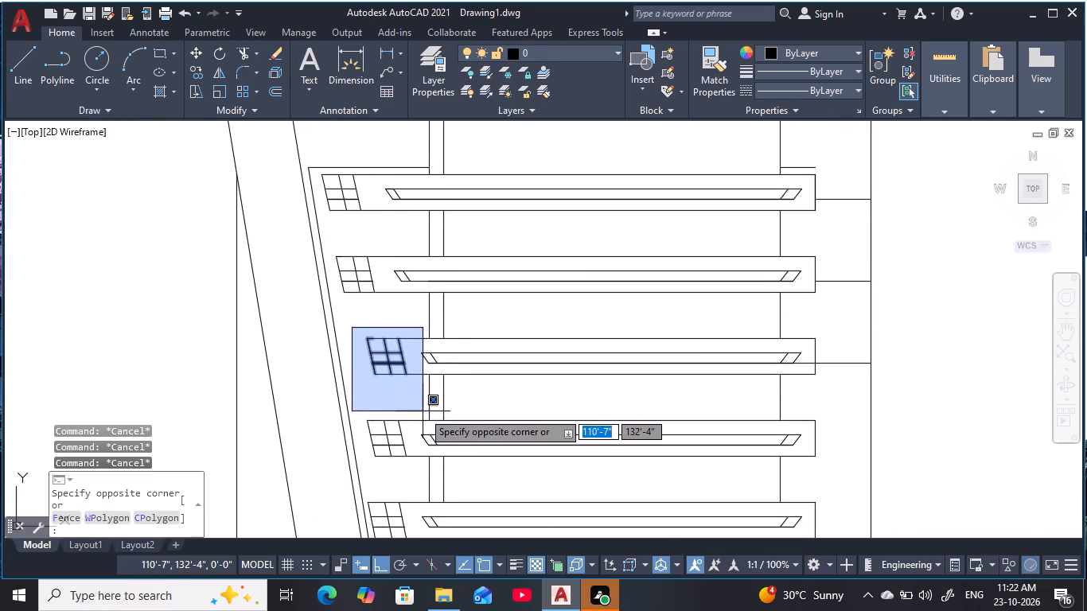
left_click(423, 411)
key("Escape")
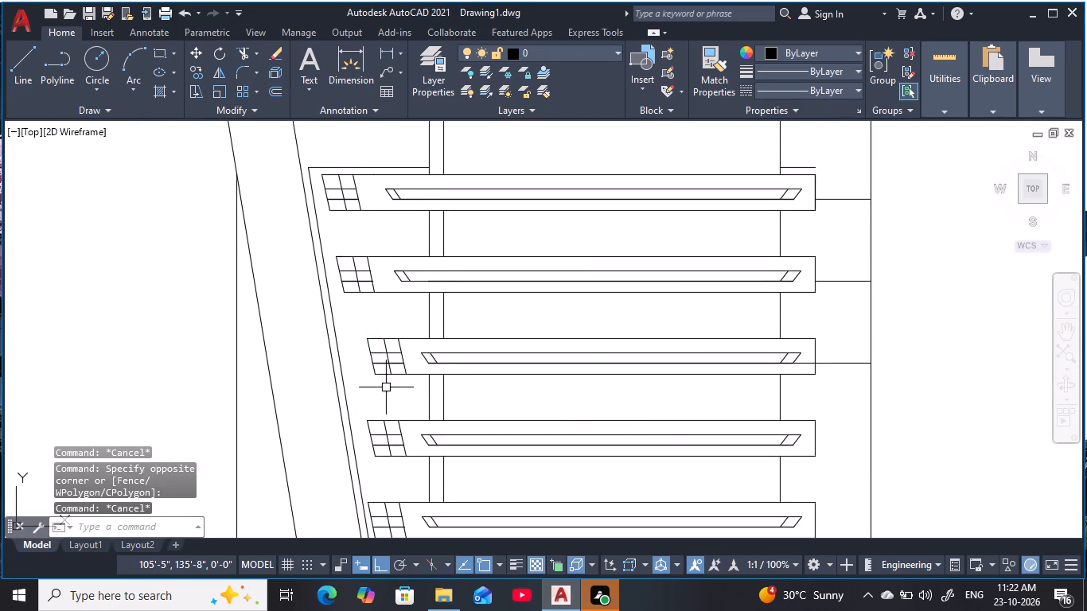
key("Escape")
Move the third strip's slanted left end line about 2'-2" horizontally towards the long slanted pair.
scroll(372, 369, "up", 1)
key("Escape")
key("Escape")
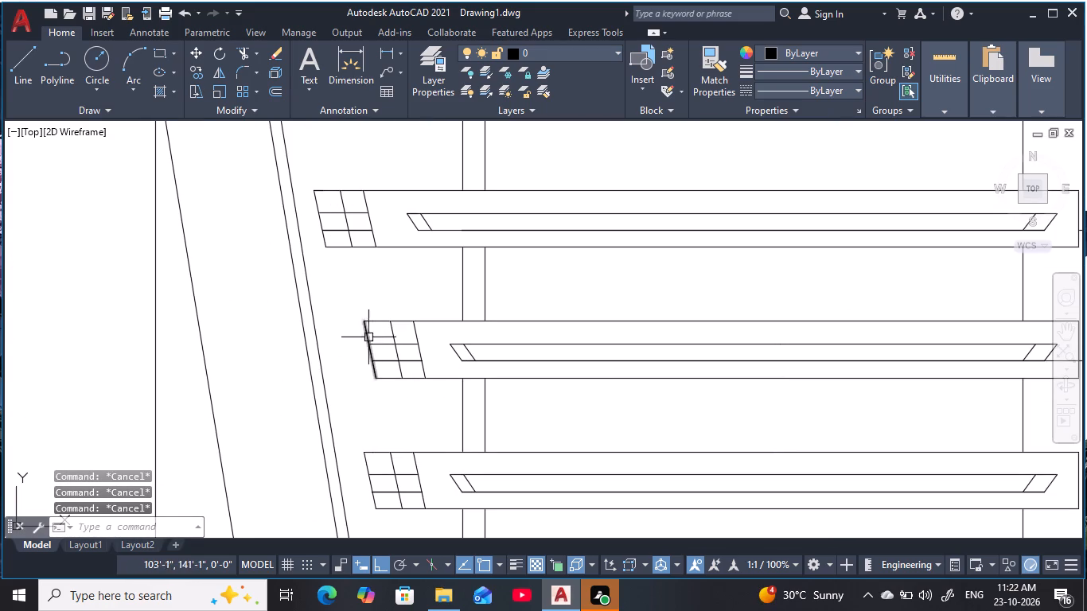
left_click(369, 337)
key("m")
key("space")
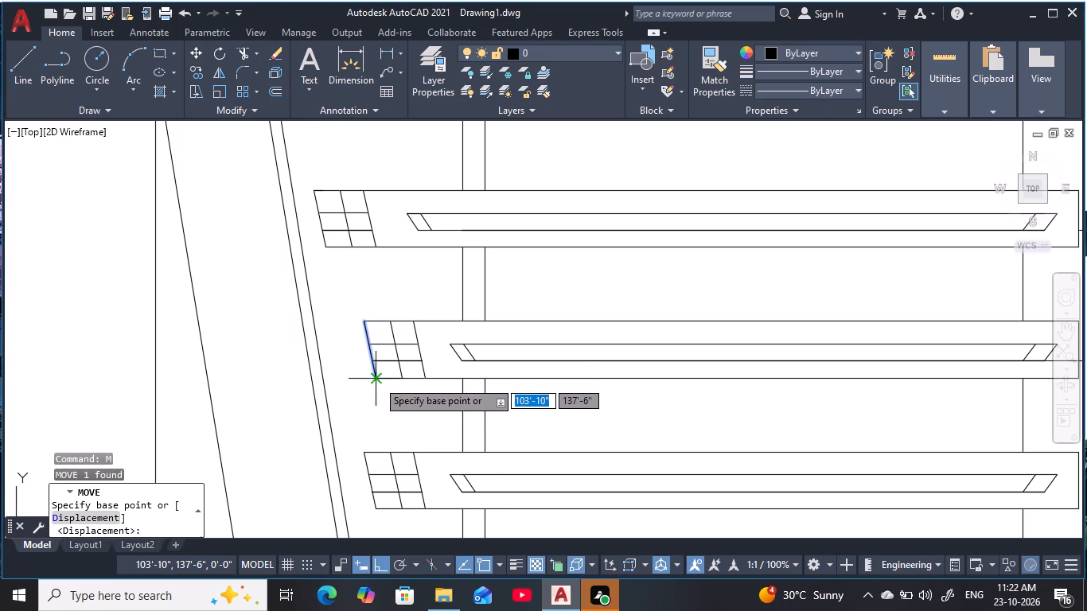
left_click(376, 379)
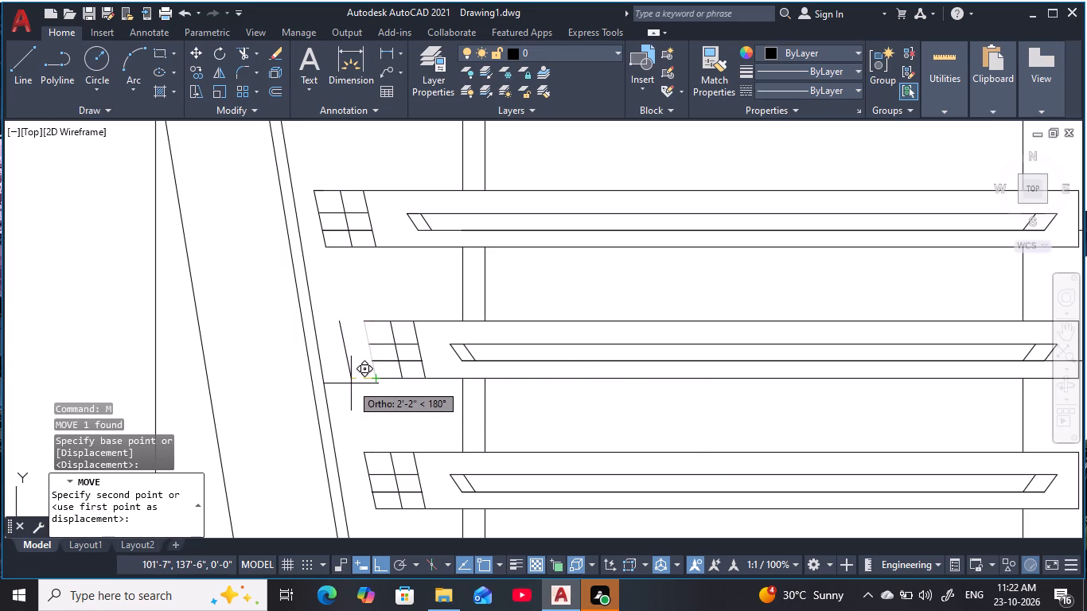
left_click(350, 383)
key("Escape")
key("Escape")
key("Escape")
key("Escape")
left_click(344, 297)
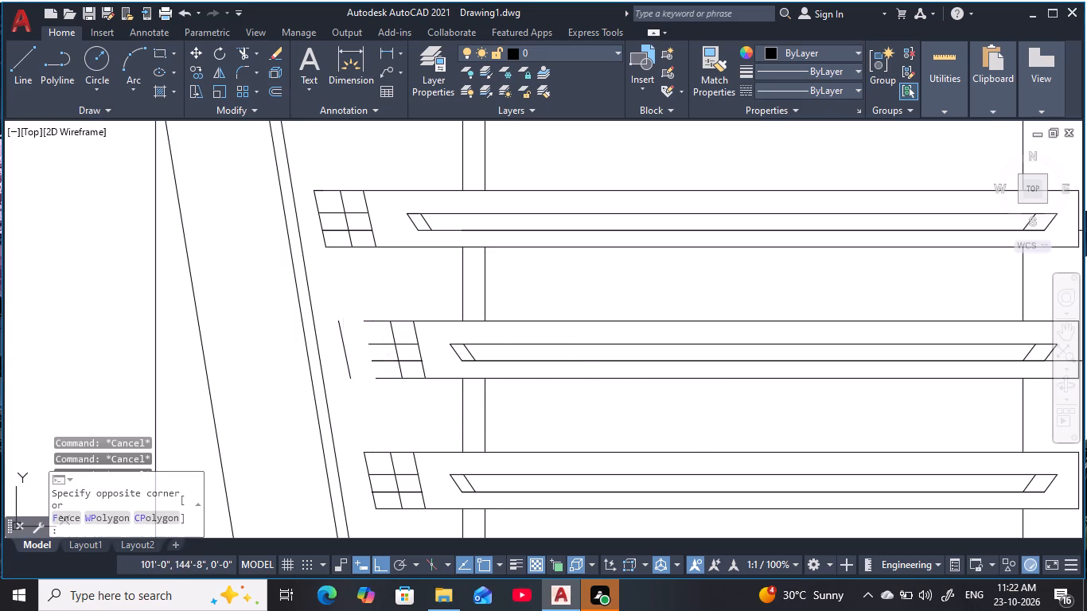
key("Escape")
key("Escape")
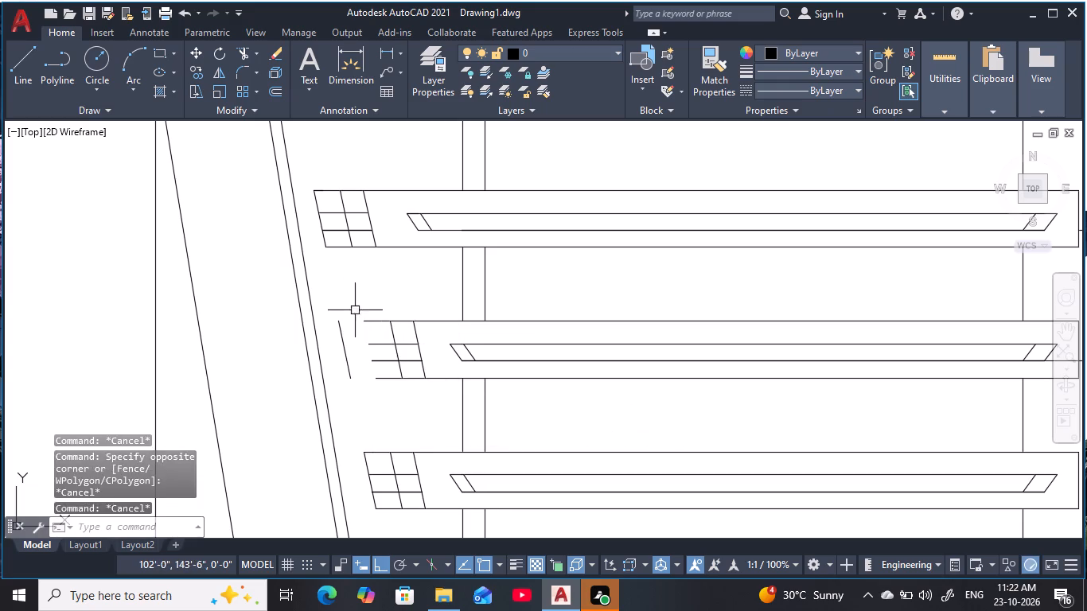
Move the third strip's remaining grid lines about 2'-3" horizontally so the lower divider's end meets the relocated slanted end line.
left_click(355, 310)
left_click(438, 410)
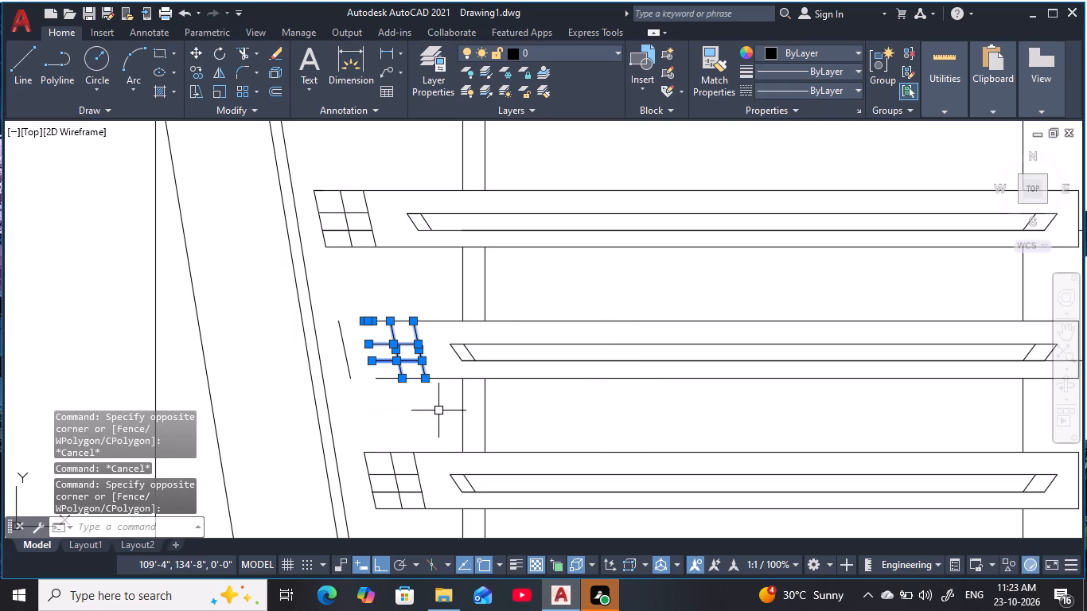
key("m")
key("space")
scroll(368, 363, "up", 2)
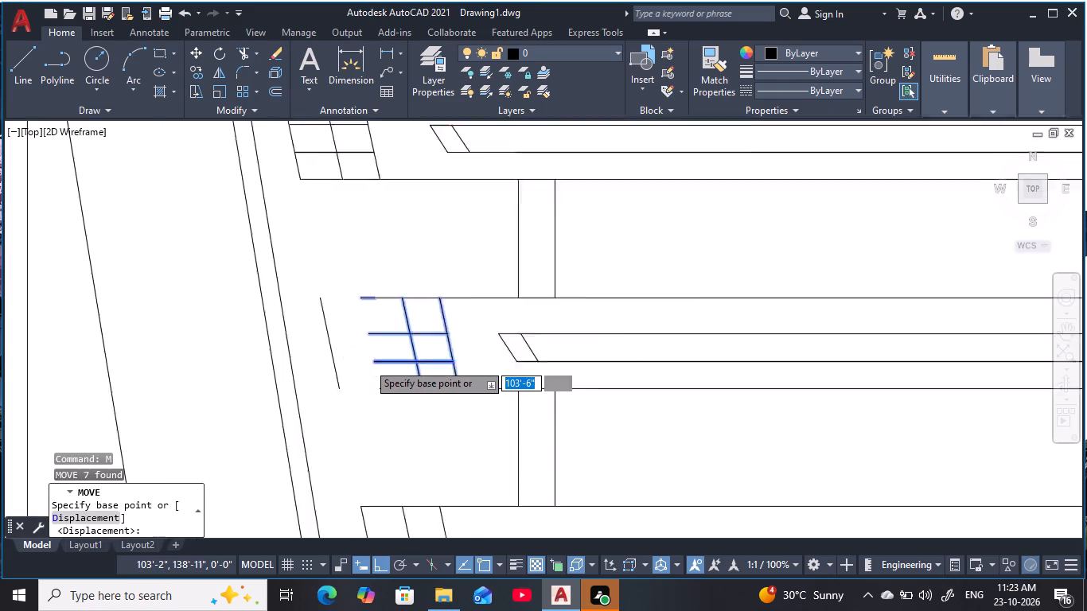
scroll(368, 363, "up", 2)
left_click(388, 363)
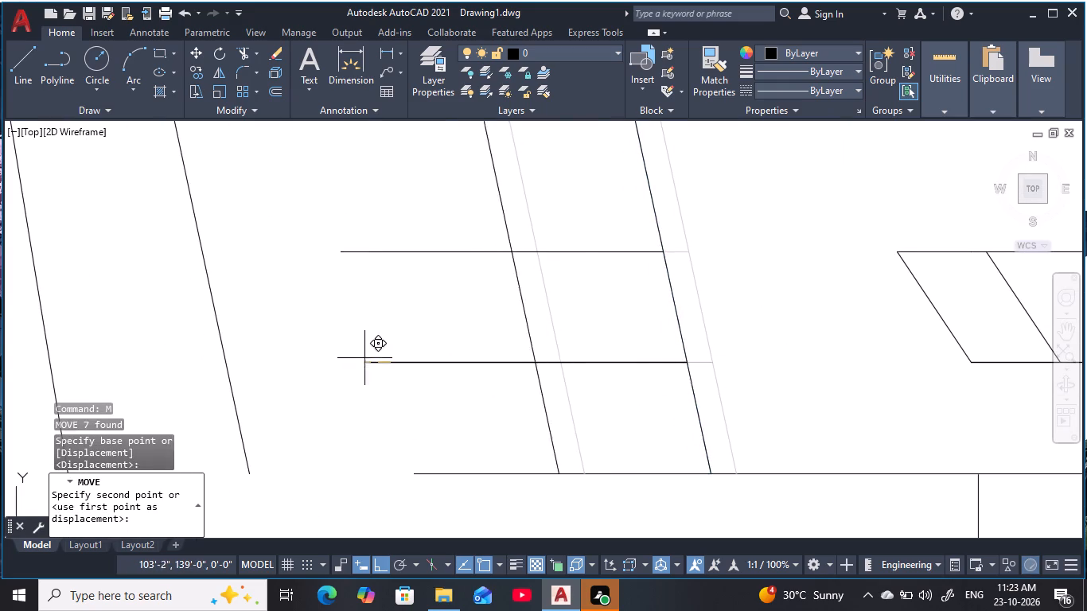
left_click(227, 366)
scroll(320, 357, "down", 2)
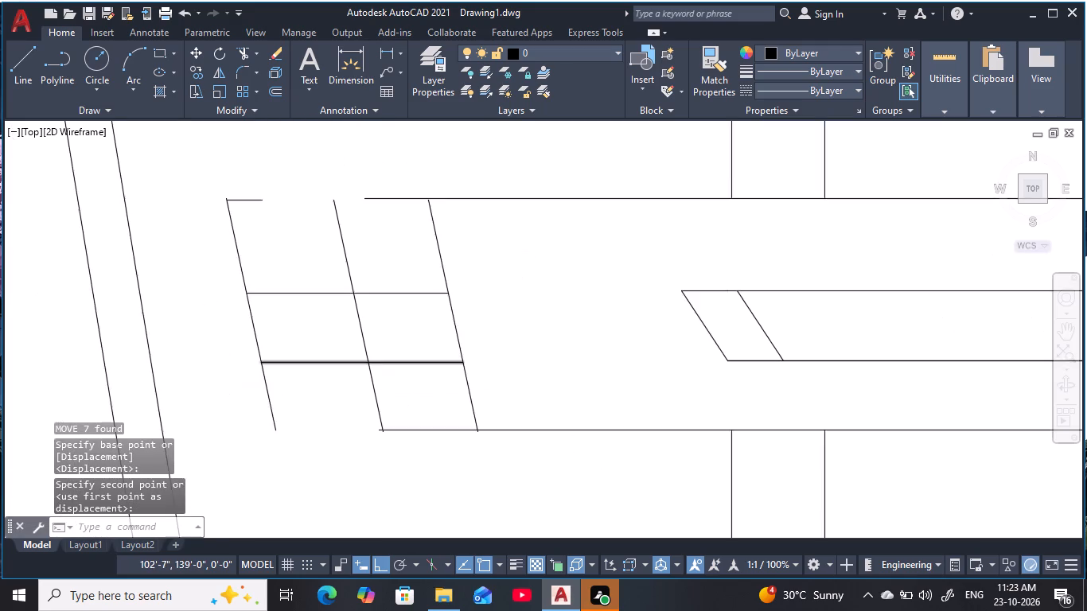
Extend the third band's top and bottom outline lines to its slanted left end edge.
middle_click_drag(321, 360, 322, 379)
key("Escape")
key("Escape")
key("Escape")
key("e")
type("x")
key("space")
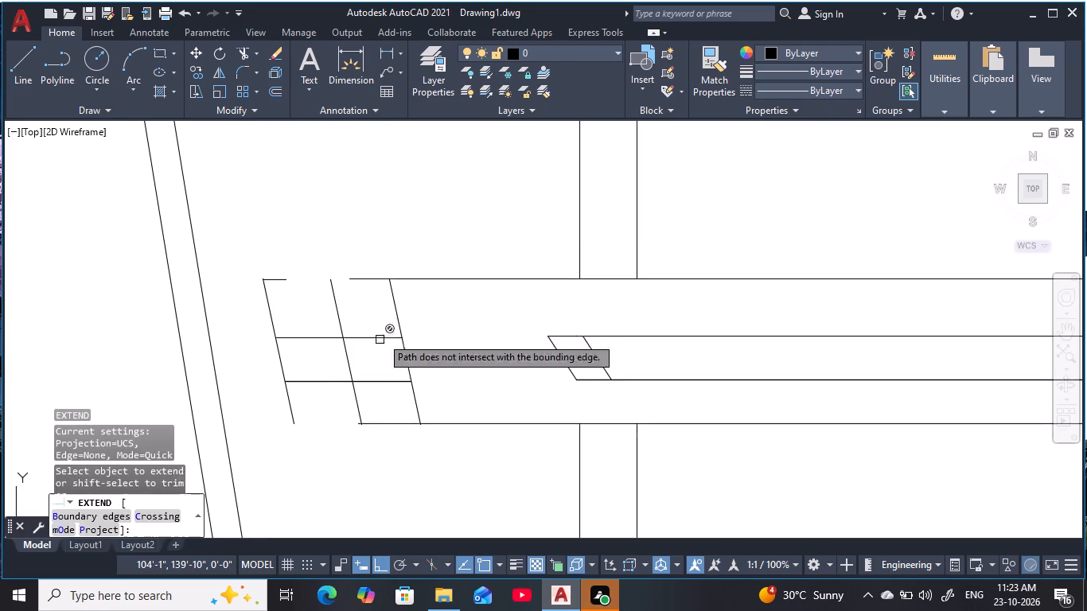
left_click(357, 280)
left_click(399, 422)
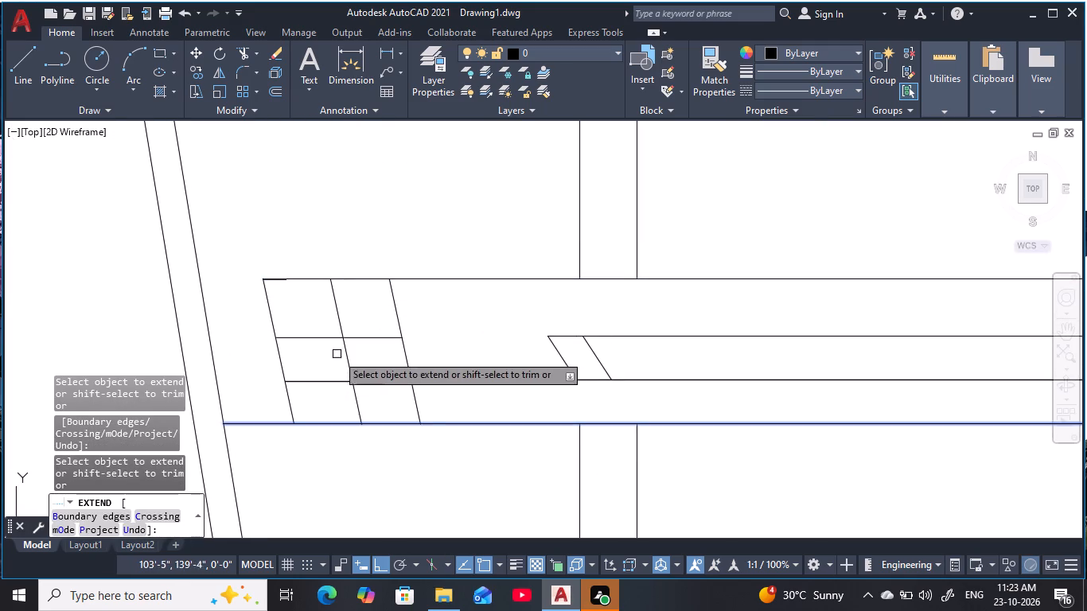
Extend the two slanted divider lines of the third band's end grid up to the band's top line.
scroll(275, 279, "up", 3)
middle_click_drag(286, 295, 291, 306)
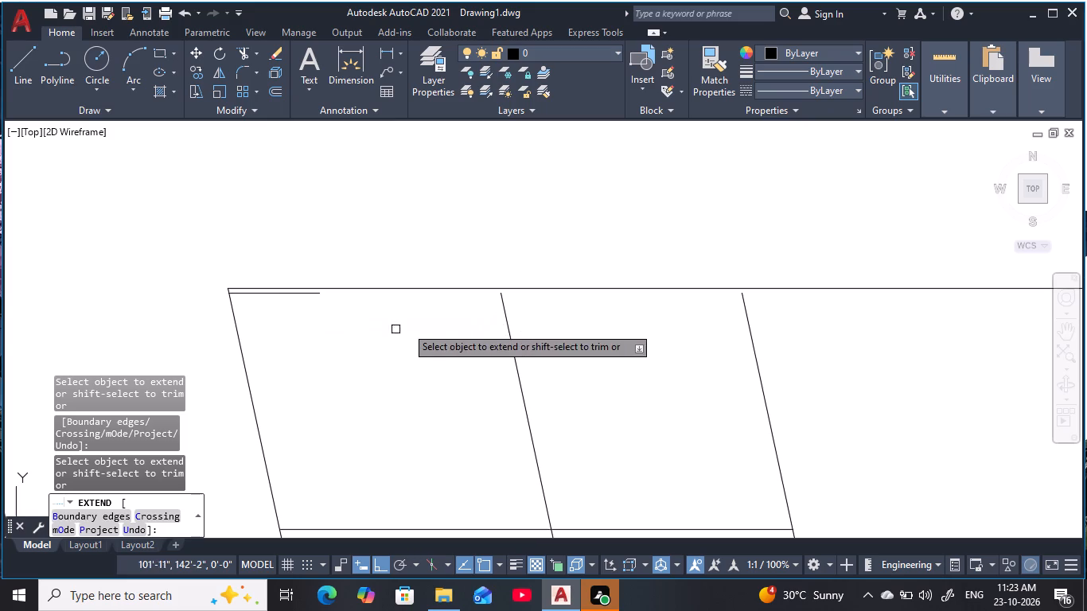
key("Escape")
key("Escape")
key("Escape")
key("Escape")
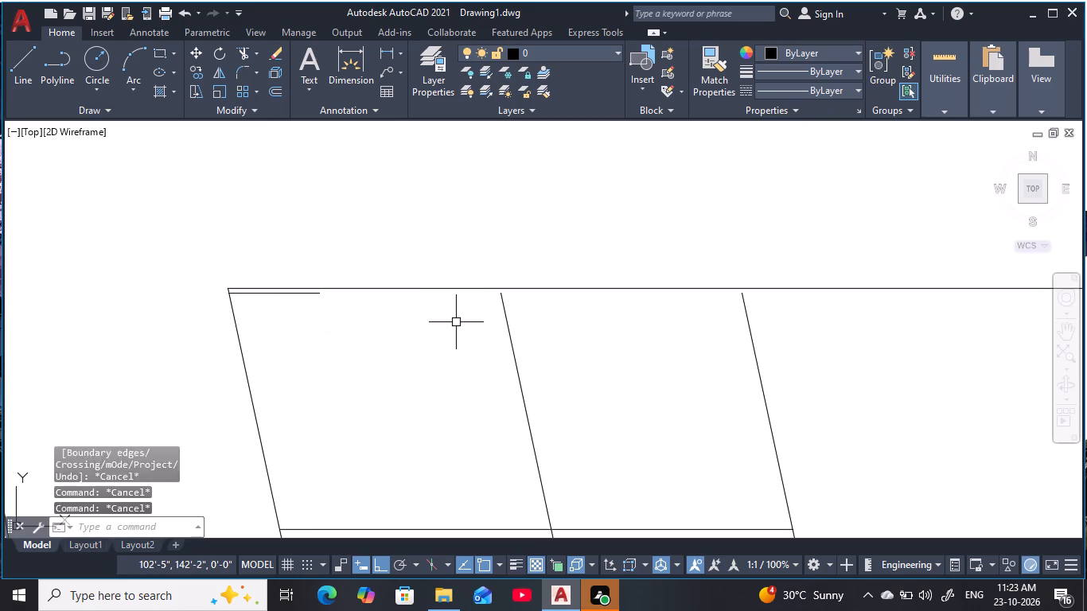
key("space")
left_click(509, 356)
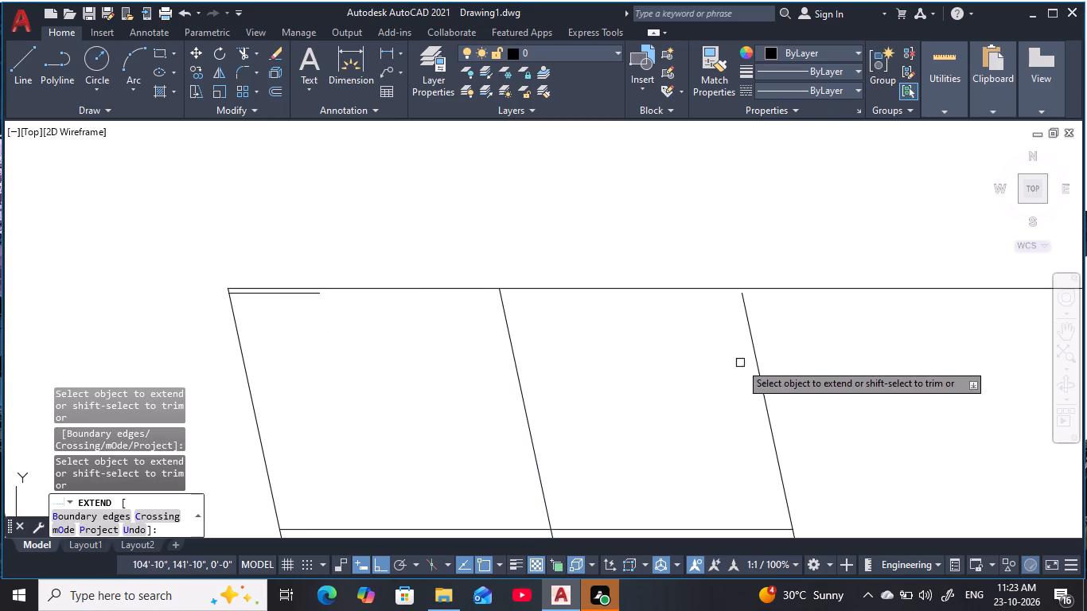
left_click(757, 360)
key("Escape")
key("Escape")
key("Escape")
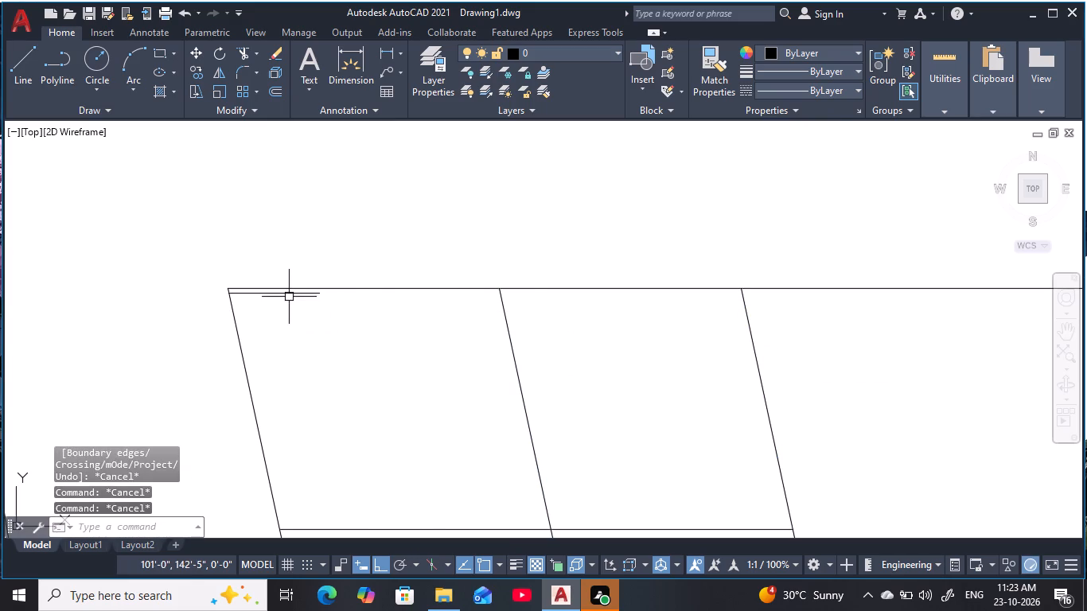
Erase the short leftover horizontal line just under the third band's top-left corner.
left_click(289, 297)
type("e")
key("space")
Move the three lines of the slanted end piece in the third band's inner strip about 2'-2" to the left.
scroll(337, 352, "down", 4)
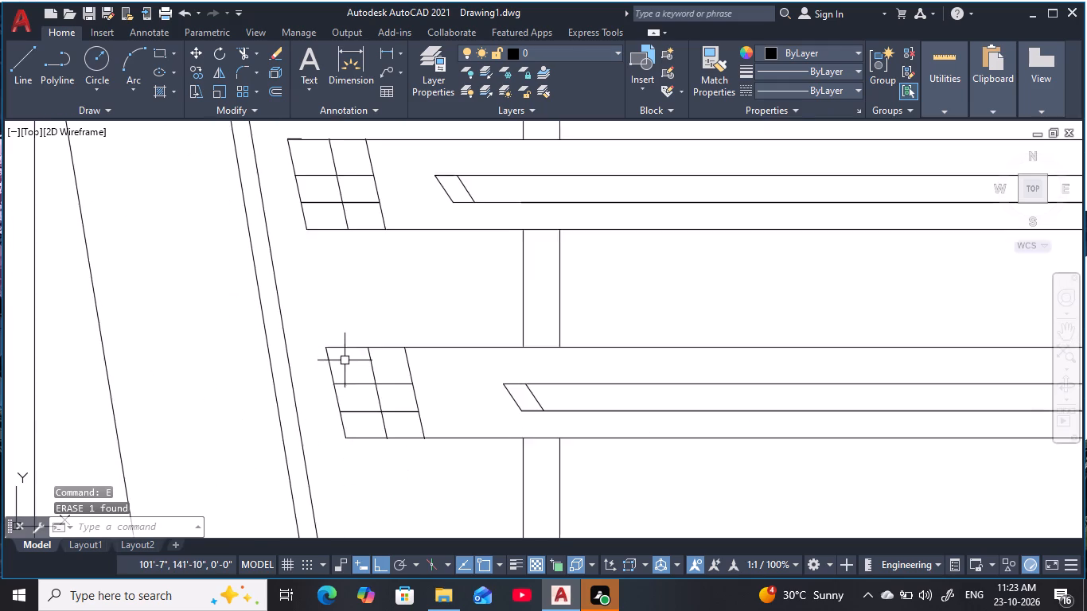
middle_click_drag(345, 361, 310, 324)
key("Escape")
key("Escape")
key("Escape")
left_click(430, 319)
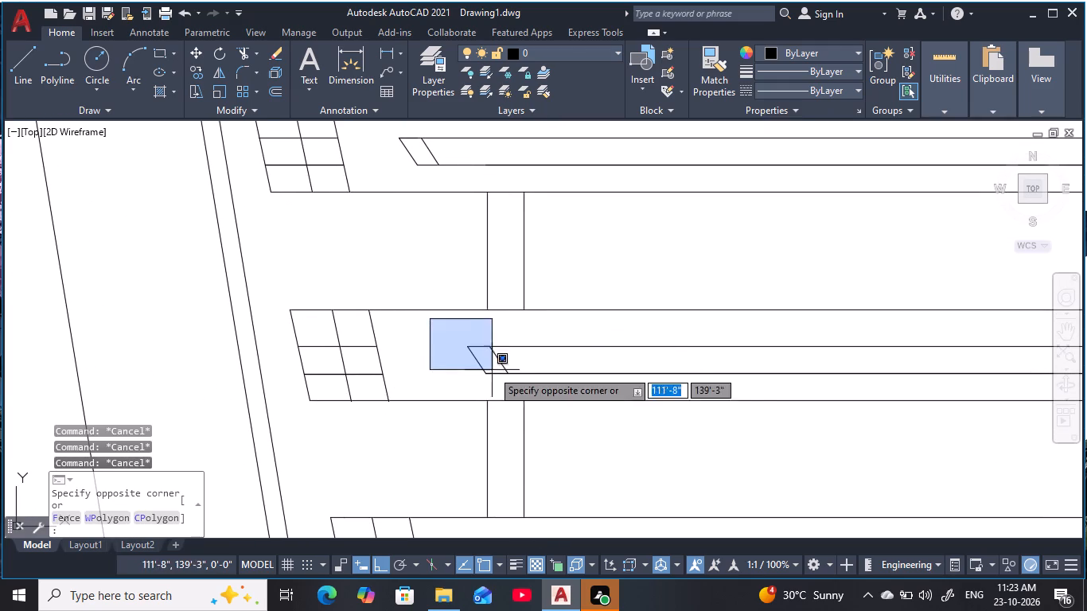
left_click(534, 386)
type("m")
key("space")
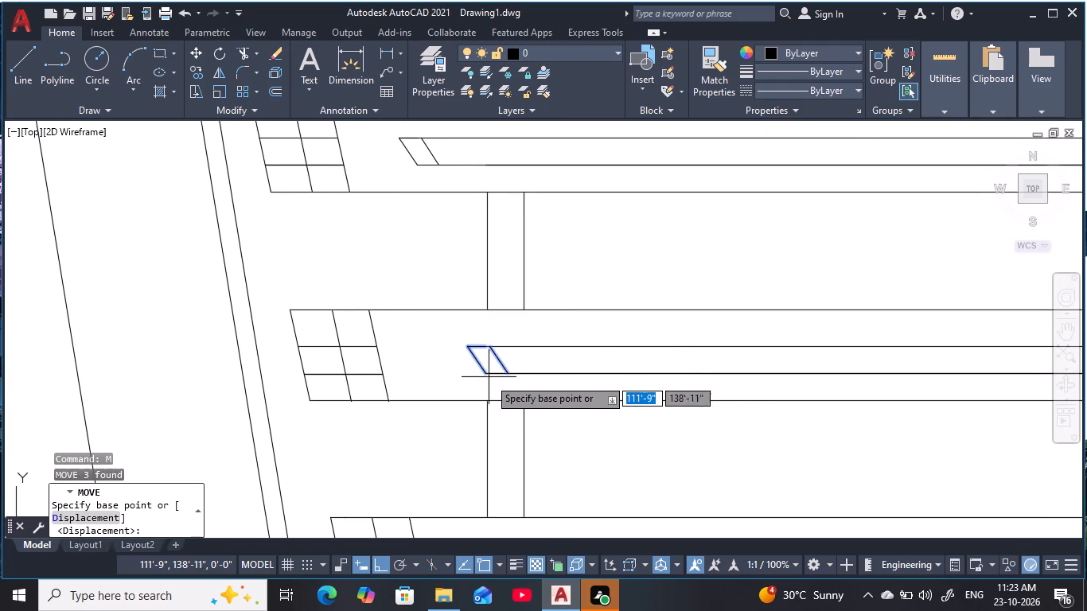
left_click(489, 375)
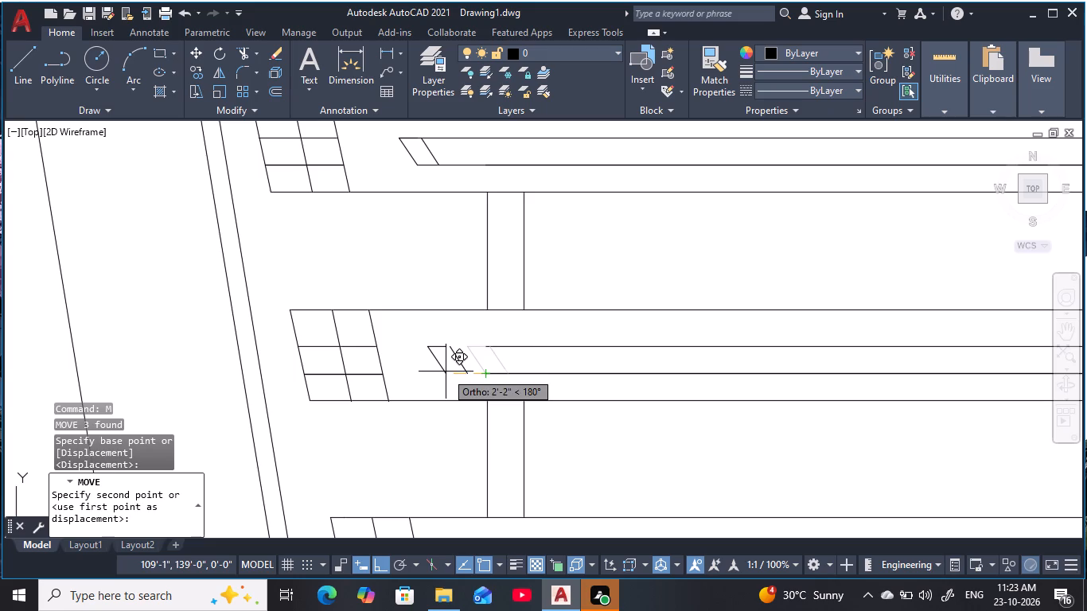
left_click(446, 372)
key("Escape")
key("Escape")
key("Escape")
key("Escape")
Extend the third band's inner strip lines to meet the shifted slanted end piece.
key("e")
type("x")
key("space")
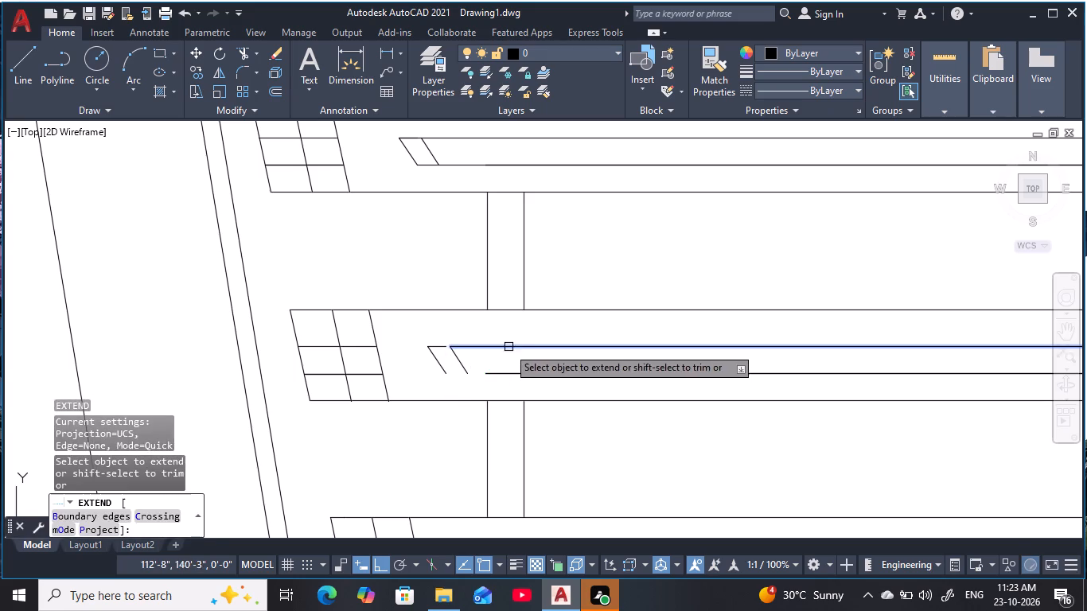
left_click(498, 336)
left_click(501, 379)
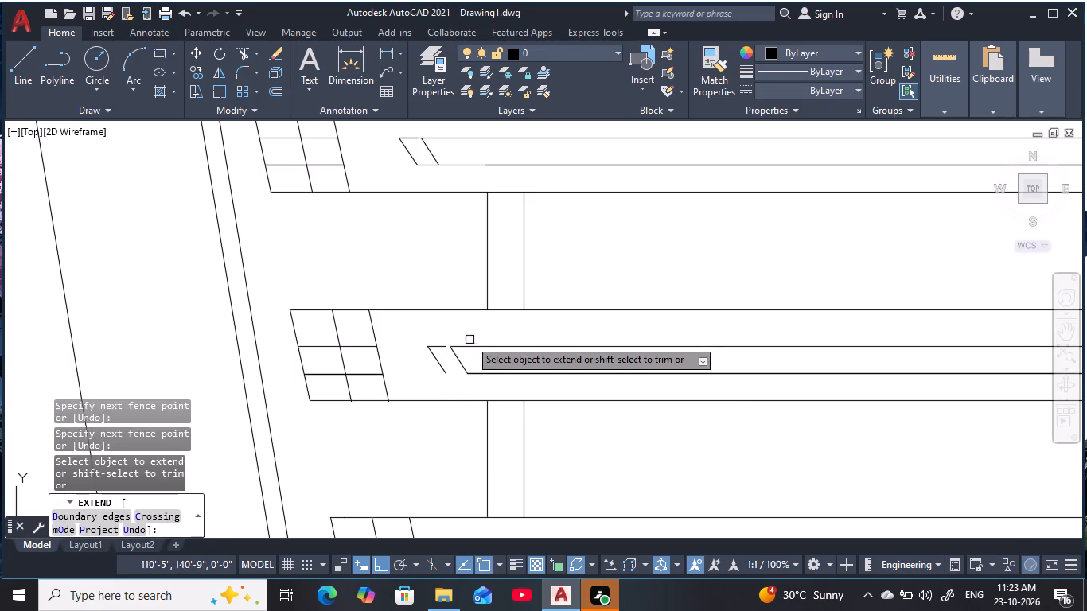
left_click(469, 333)
left_click(488, 383)
scroll(490, 387, "down", 1)
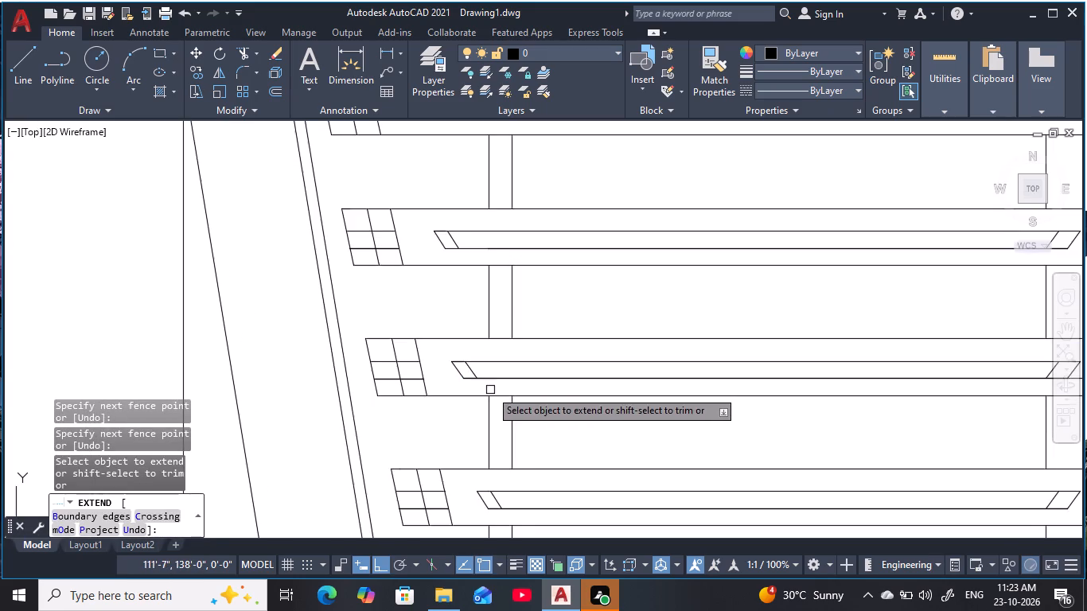
middle_click_drag(490, 390, 392, 260)
scroll(399, 271, "down", 1)
middle_click_drag(421, 368, 439, 368)
key("Escape")
key("Escape")
key("Escape")
Move the slanted left end edge of the fourth band a short distance horizontally toward the sloping outer wall lines.
scroll(361, 294, "up", 1)
middle_click_drag(361, 294, 349, 280)
key("Escape")
key("Escape")
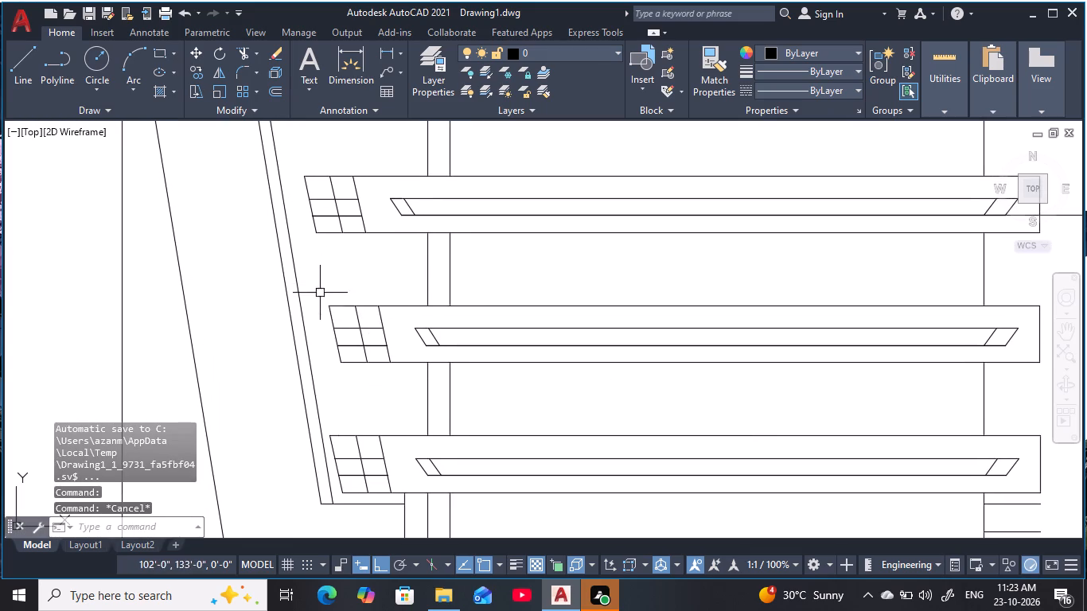
left_click(334, 320)
key("m")
key("space")
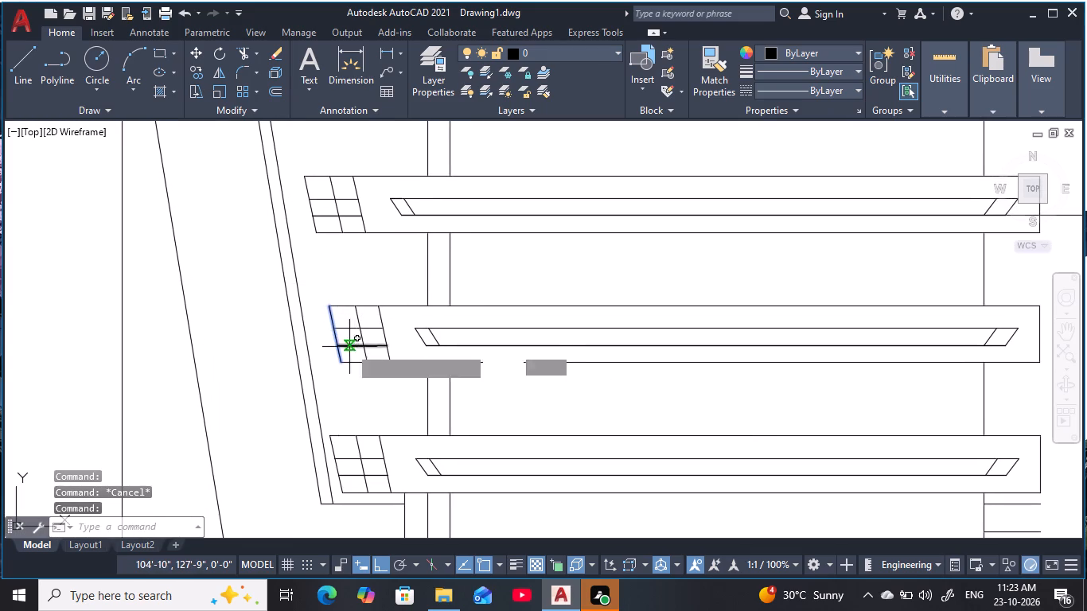
scroll(341, 337, "up", 2)
left_click(342, 408)
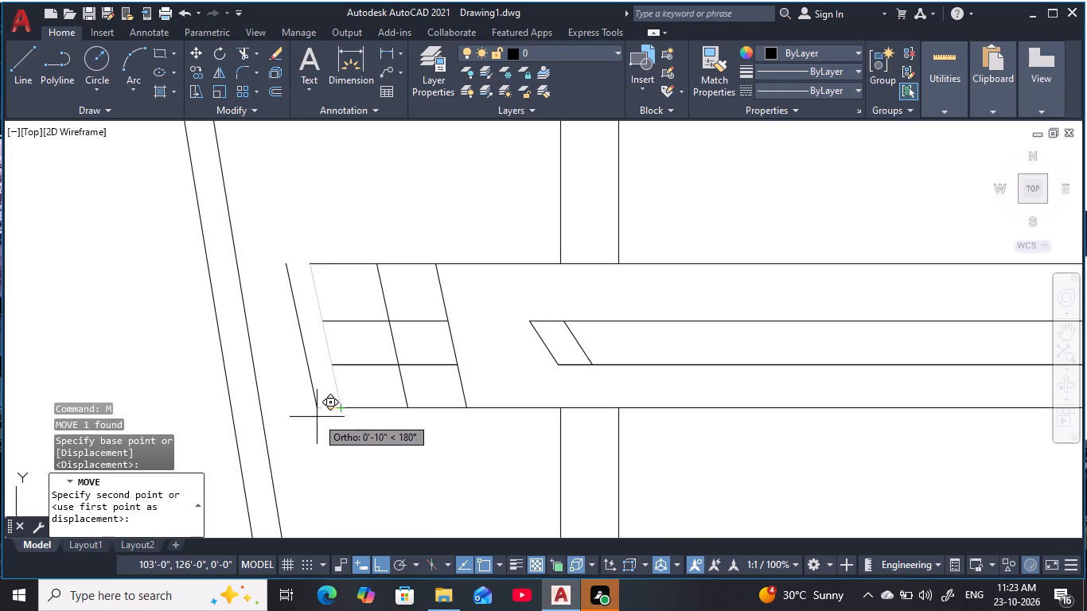
left_click(322, 418)
key("Escape")
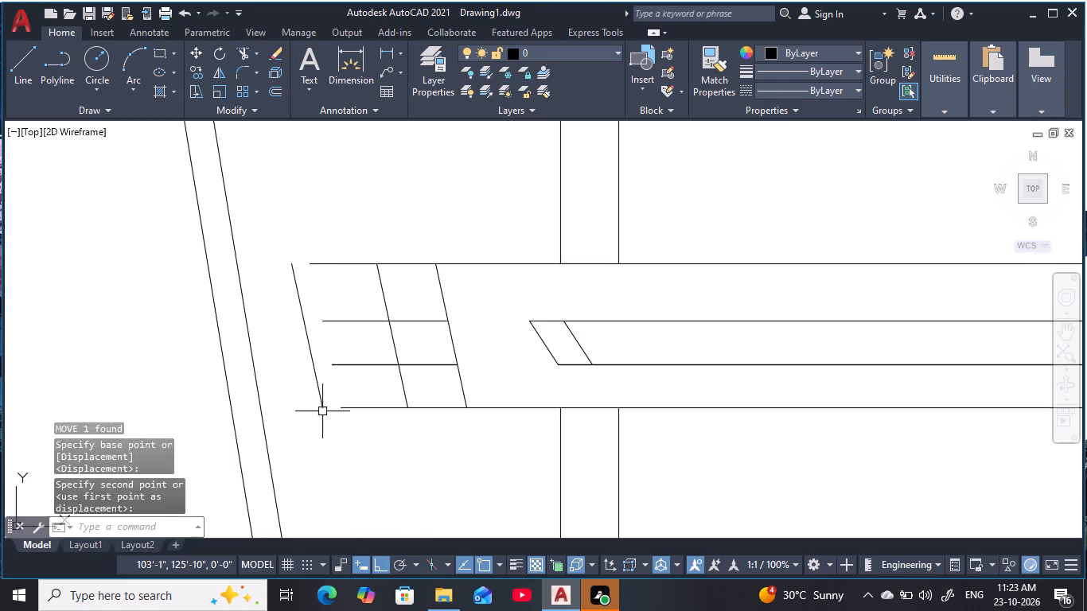
key("Escape")
key("Escape")
key("Escape")
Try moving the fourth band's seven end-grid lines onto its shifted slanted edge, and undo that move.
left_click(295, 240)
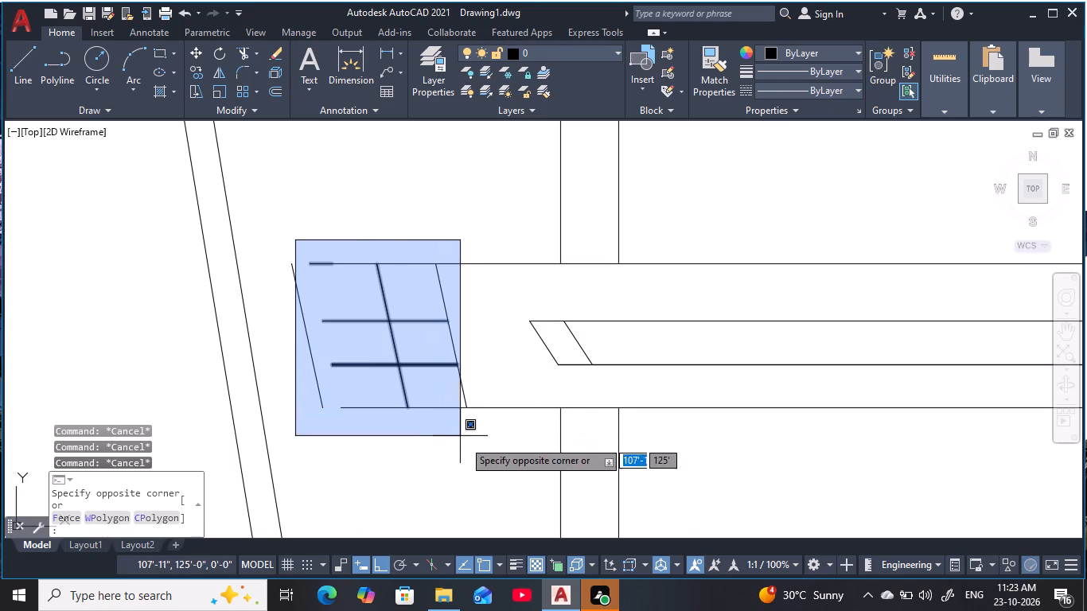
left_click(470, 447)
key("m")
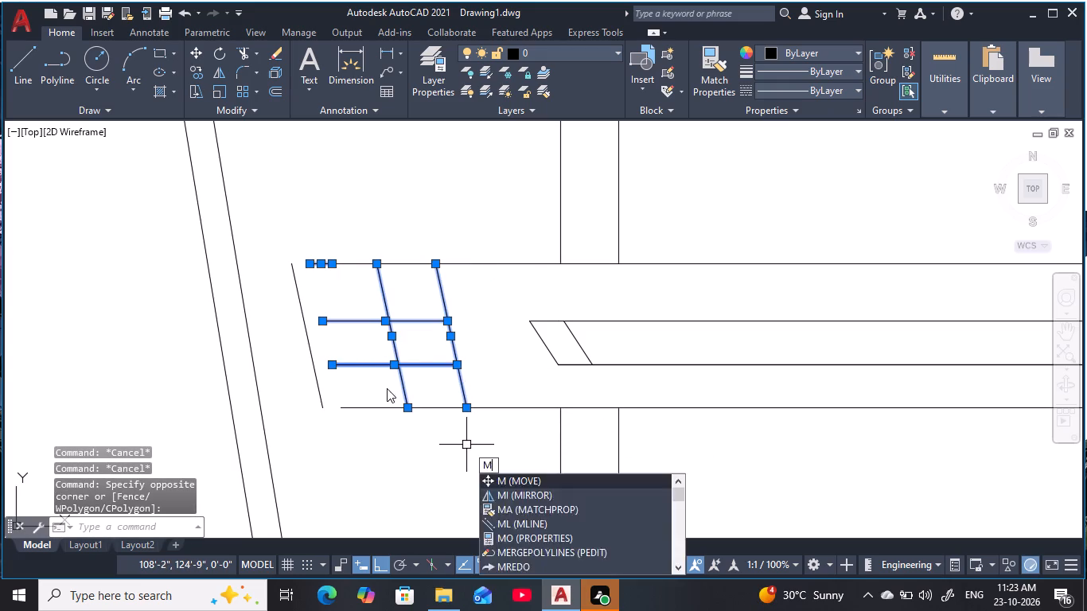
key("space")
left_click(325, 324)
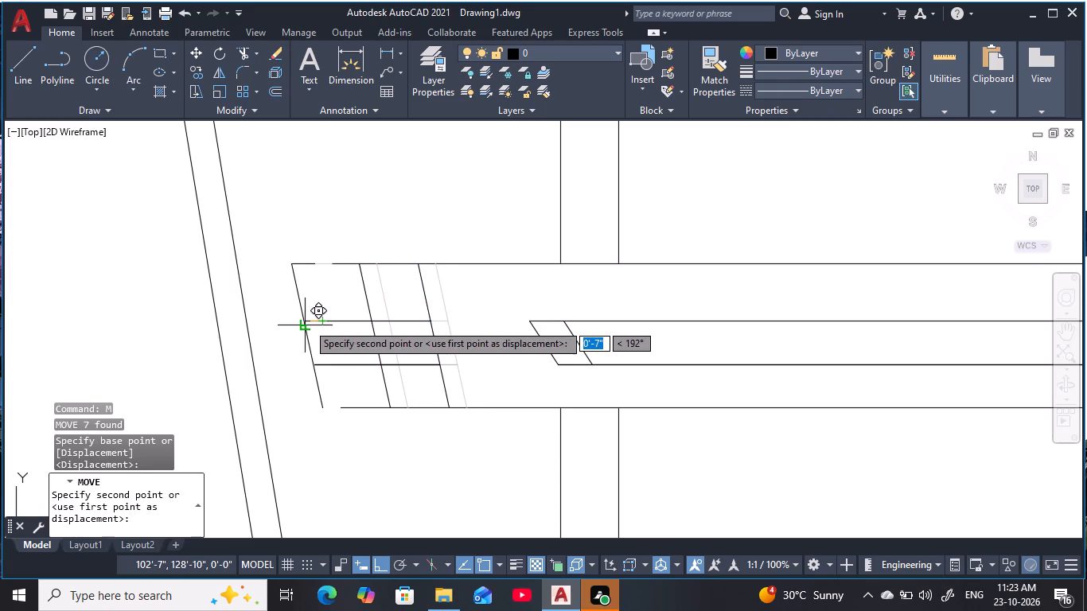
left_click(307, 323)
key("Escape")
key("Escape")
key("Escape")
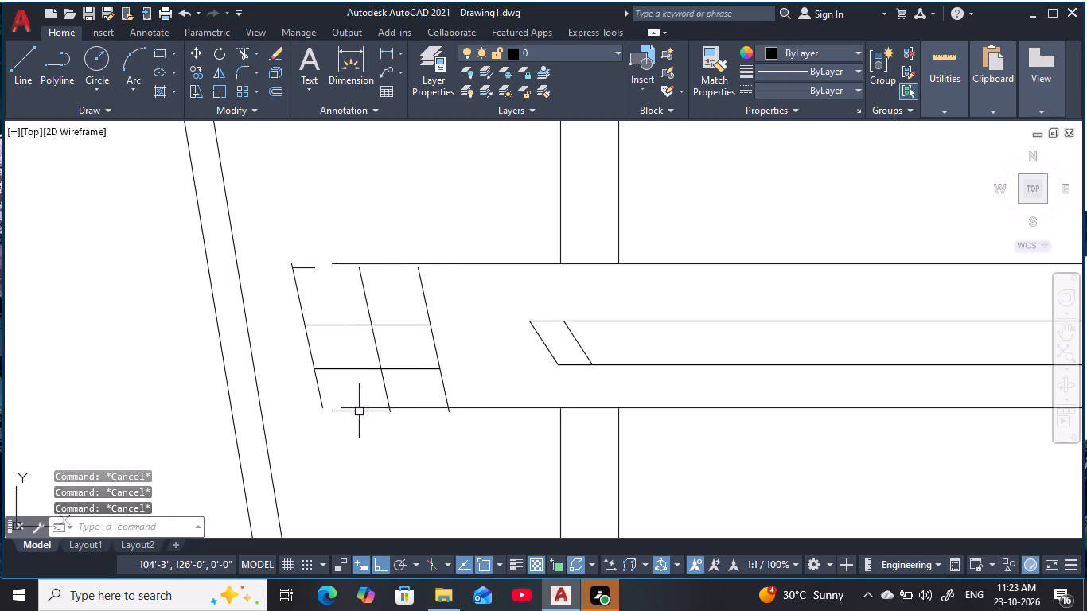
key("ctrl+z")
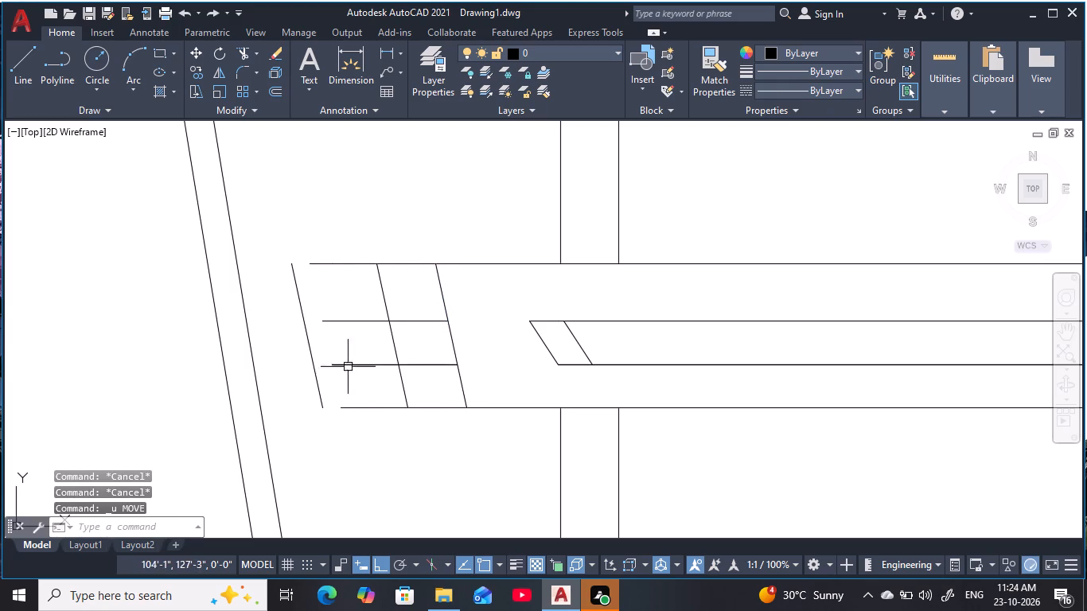
Move the fourth band's seven end-grid lines horizontally left so the upper grid line's end meets the slanted left edge.
left_click(305, 250)
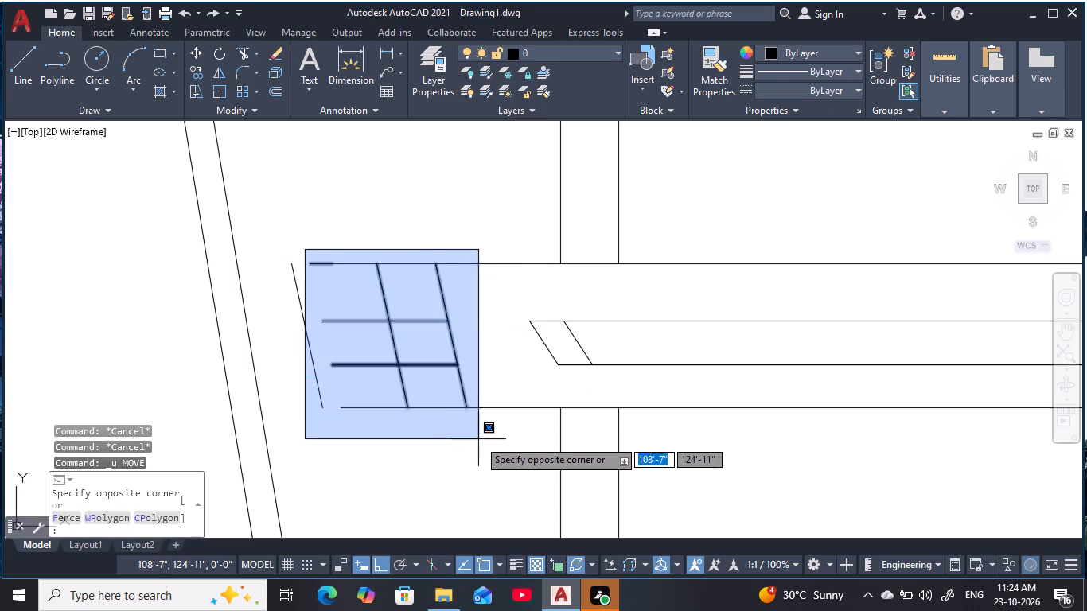
left_click(478, 439)
key("m")
key("space")
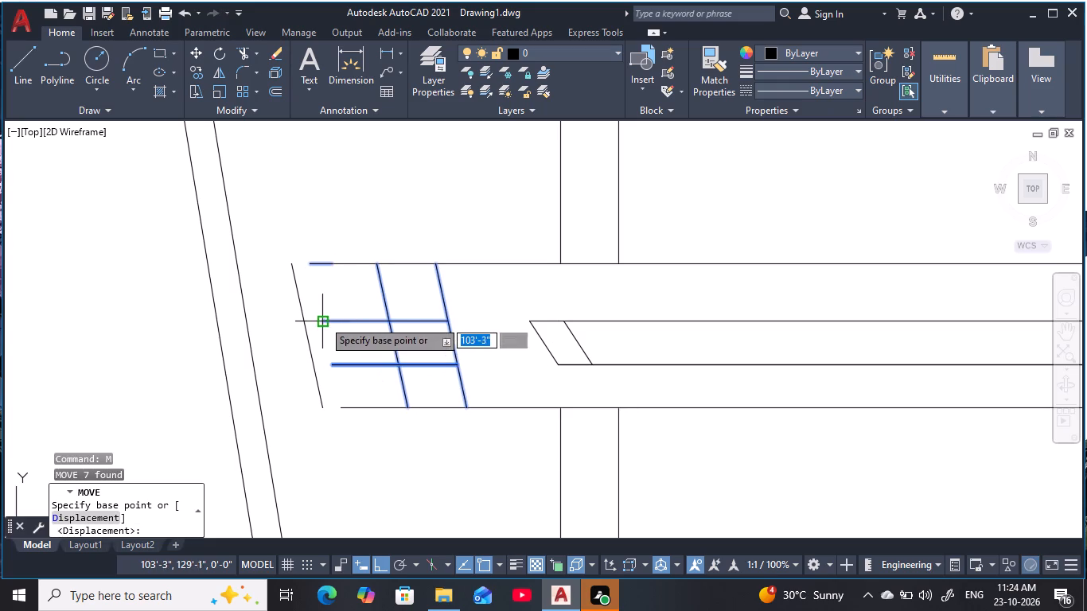
left_click(323, 320)
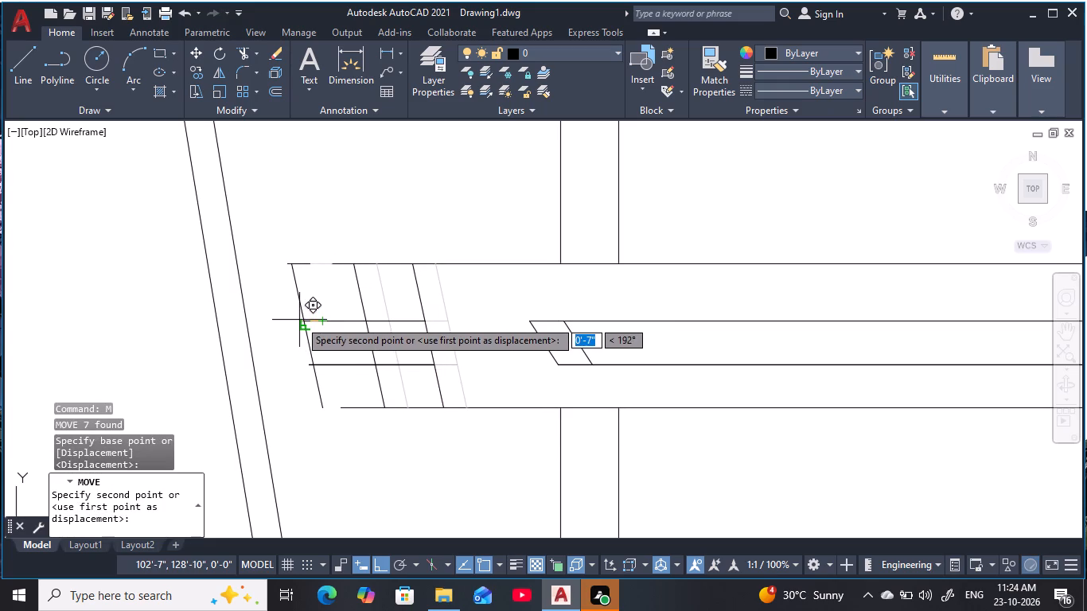
scroll(302, 318, "up", 3)
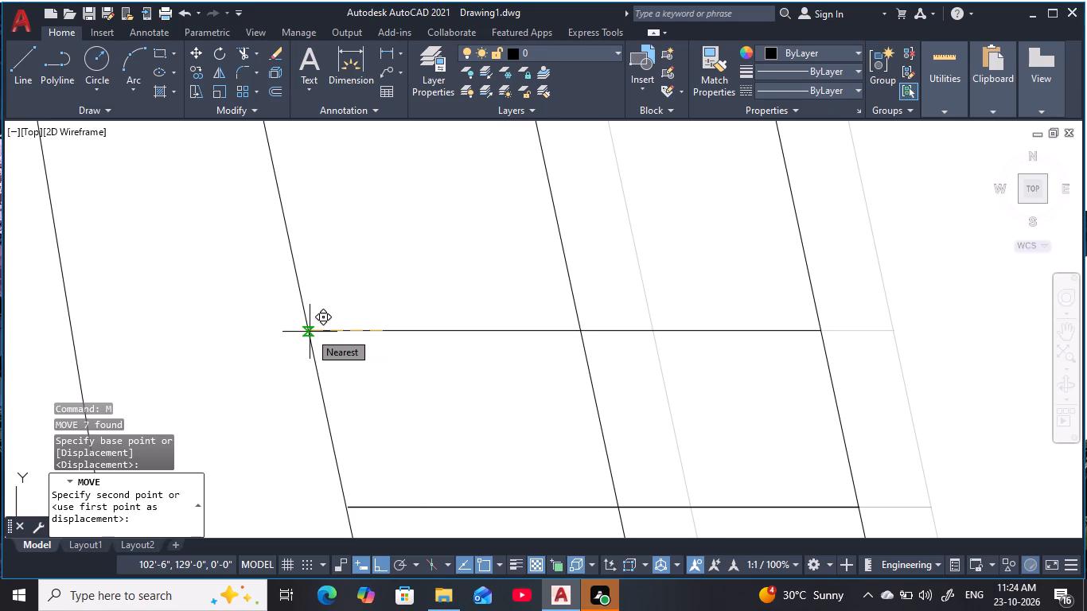
left_click(310, 332)
scroll(403, 408, "down", 3)
key("Escape")
key("Escape")
key("Escape")
key("Escape")
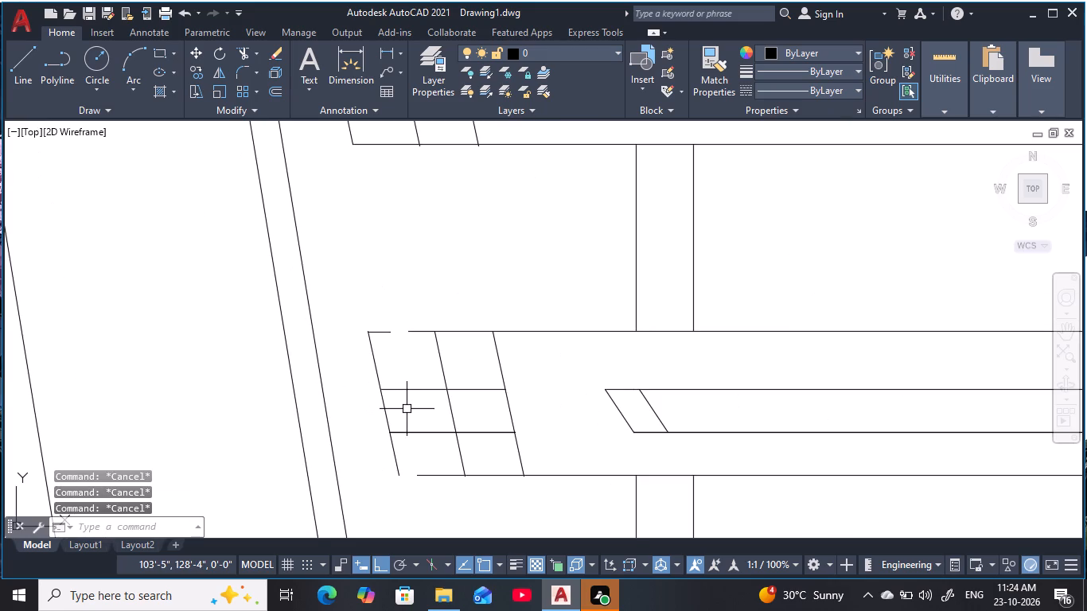
Extend the fourth band's top and bottom outline lines to its slanted left end edge.
type("ex")
key("space")
left_click(422, 332)
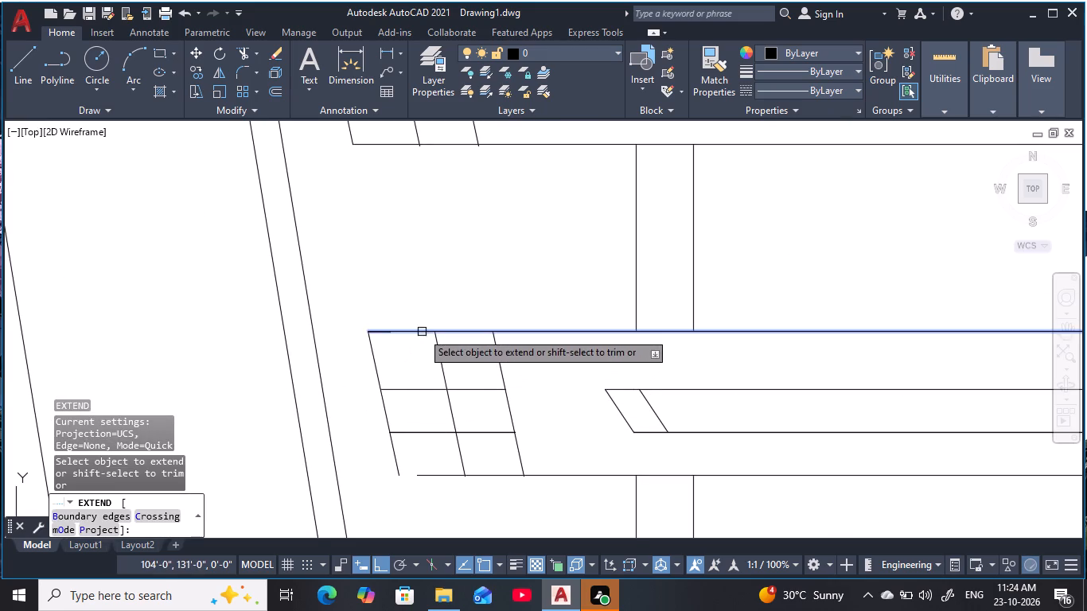
left_click(428, 475)
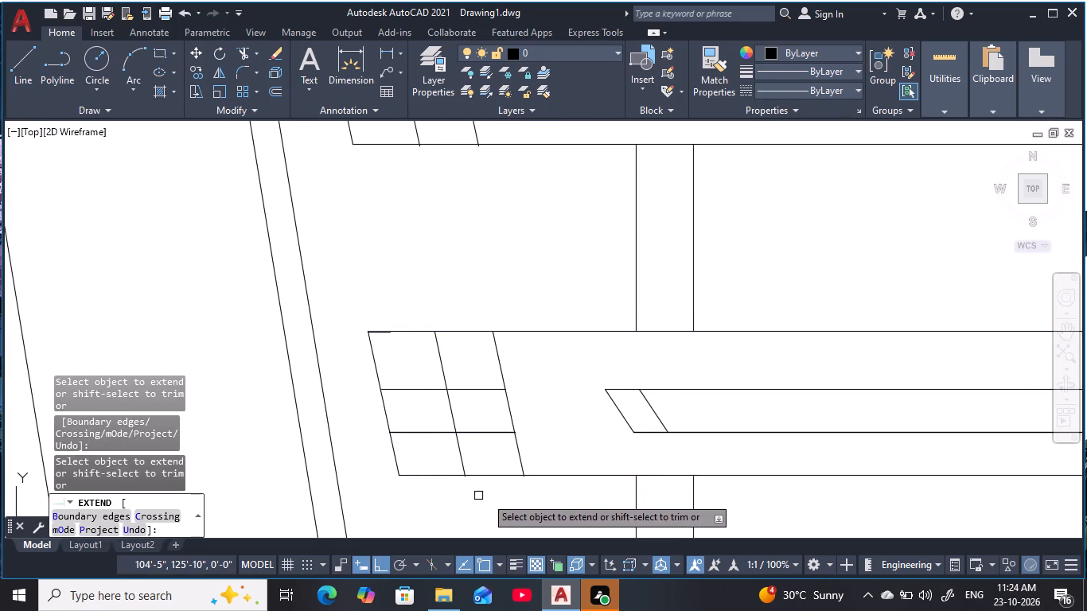
middle_click_drag(501, 503, 427, 456)
scroll(501, 503, "down", 1)
key("Escape")
key("Escape")
scroll(527, 387, "down", 2)
key("Escape")
Move the three lines of the slanted end piece in the fourth band's inner strip about 1'-3" to the left.
middle_click_drag(526, 377, 443, 437)
scroll(450, 440, "down", 2)
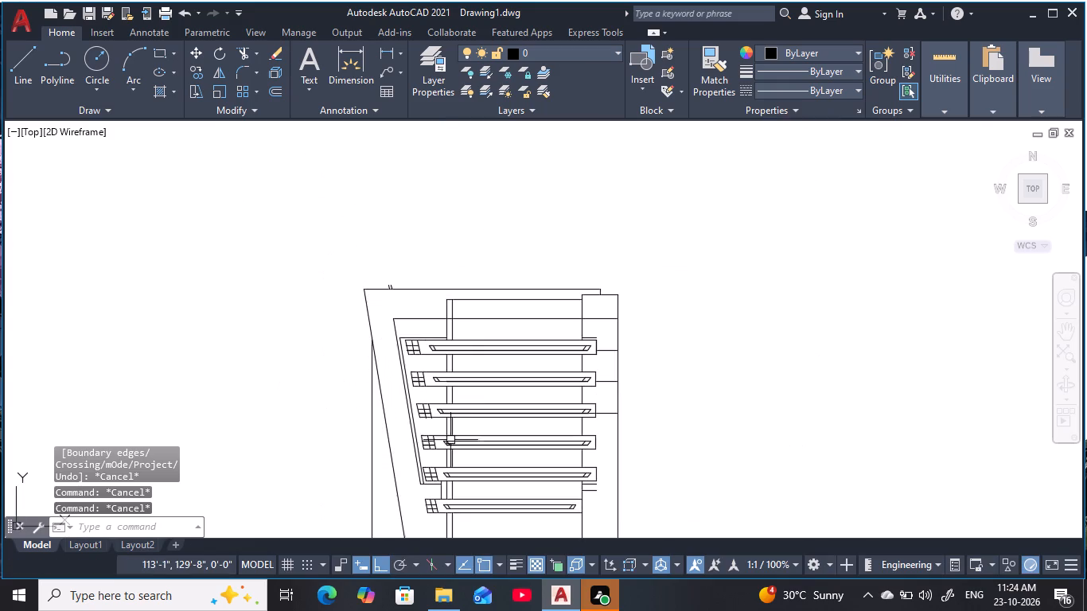
middle_click_drag(450, 434, 444, 408)
scroll(437, 428, "up", 3)
middle_click_drag(437, 428, 454, 393)
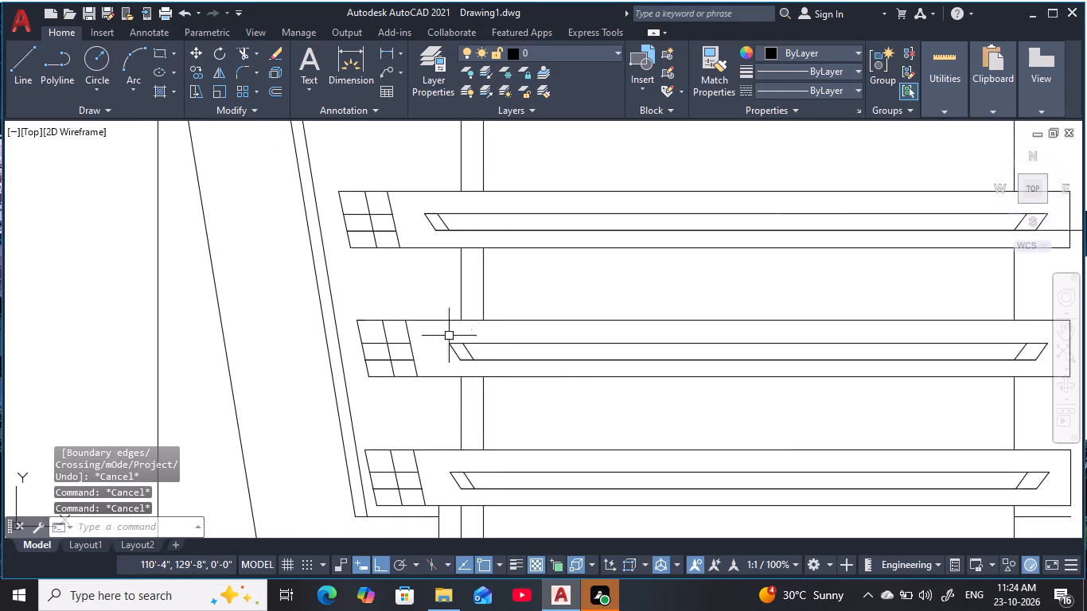
scroll(442, 323, "up", 2)
key("Escape")
middle_click_drag(442, 321, 400, 313)
key("Escape")
key("Escape")
key("Escape")
left_click(400, 355)
left_click(505, 435)
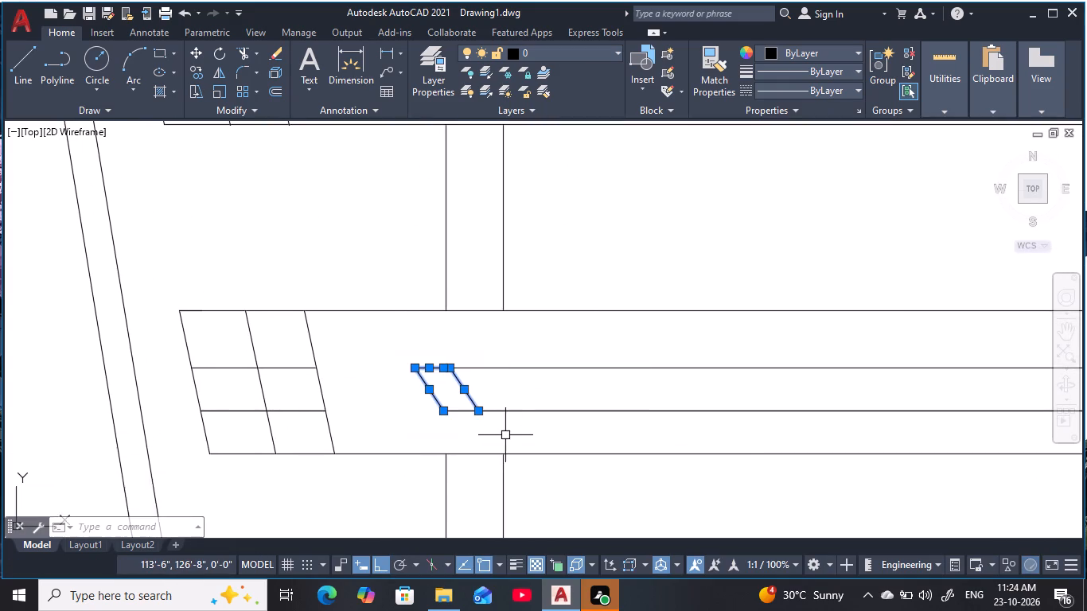
key("m")
key("space")
left_click(444, 411)
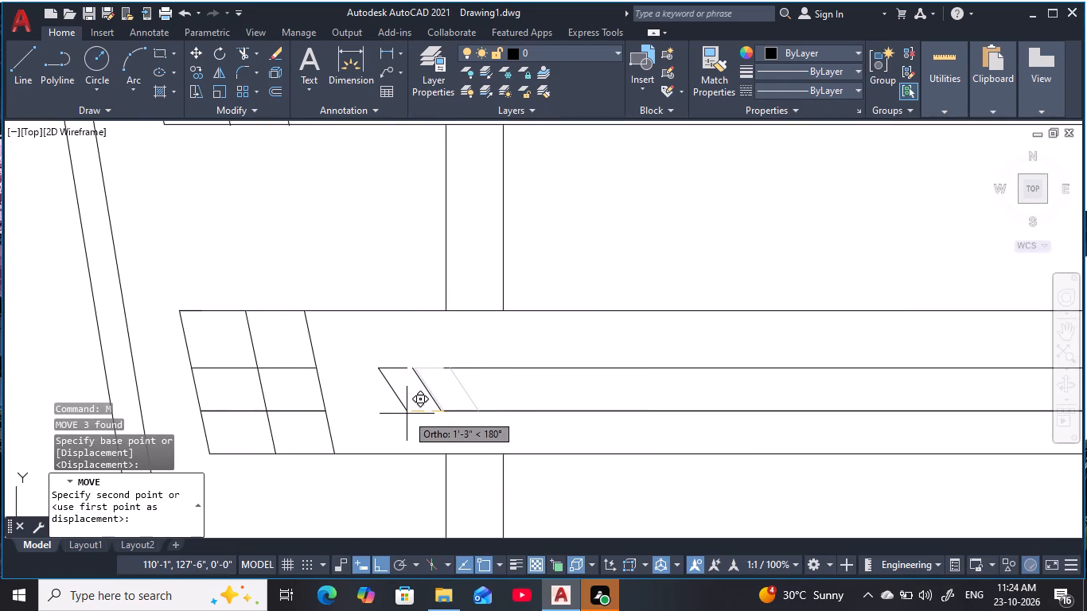
left_click(407, 414)
key("Escape")
key("Escape")
key("Escape")
key("Escape")
key("Escape")
Extend the top and bottom lines of the fourth band's inner strip to its shifted slanted end piece.
type("ex")
key("space")
double_click(462, 371)
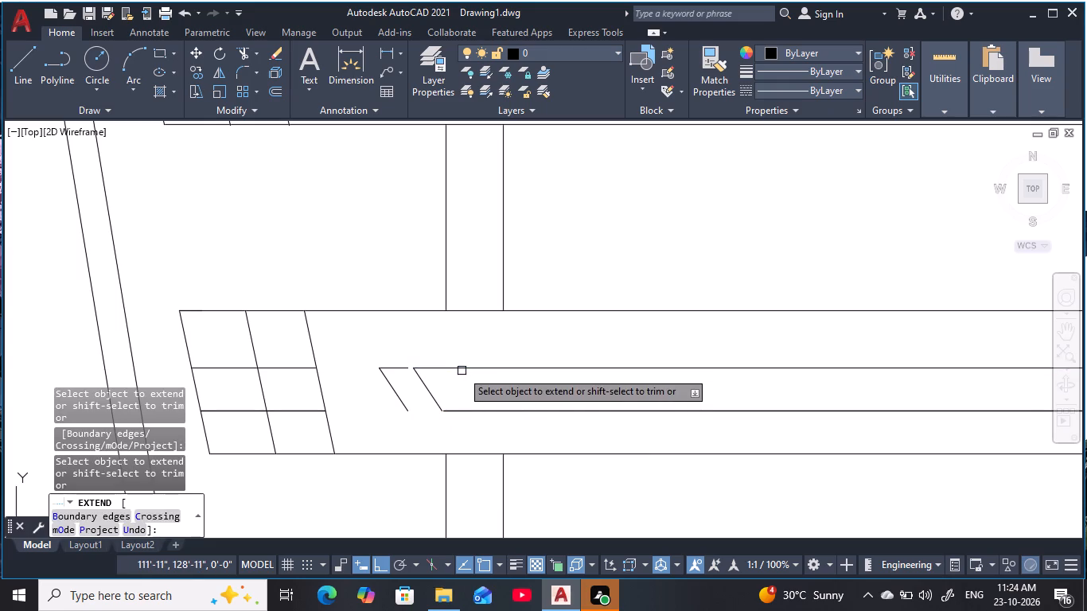
left_click(447, 369)
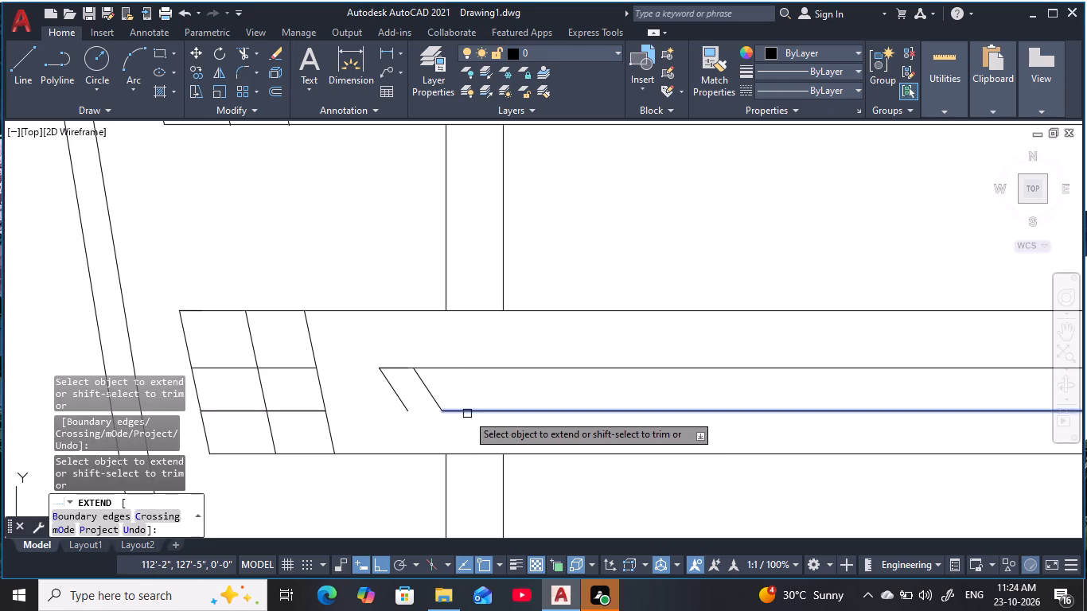
left_click(467, 414)
left_click(456, 410)
key("Escape")
Move the three lines of the slanted end piece in the fifth band's inner strip a short distance horizontally left.
scroll(469, 434, "down", 2)
middle_click_drag(470, 434, 458, 362)
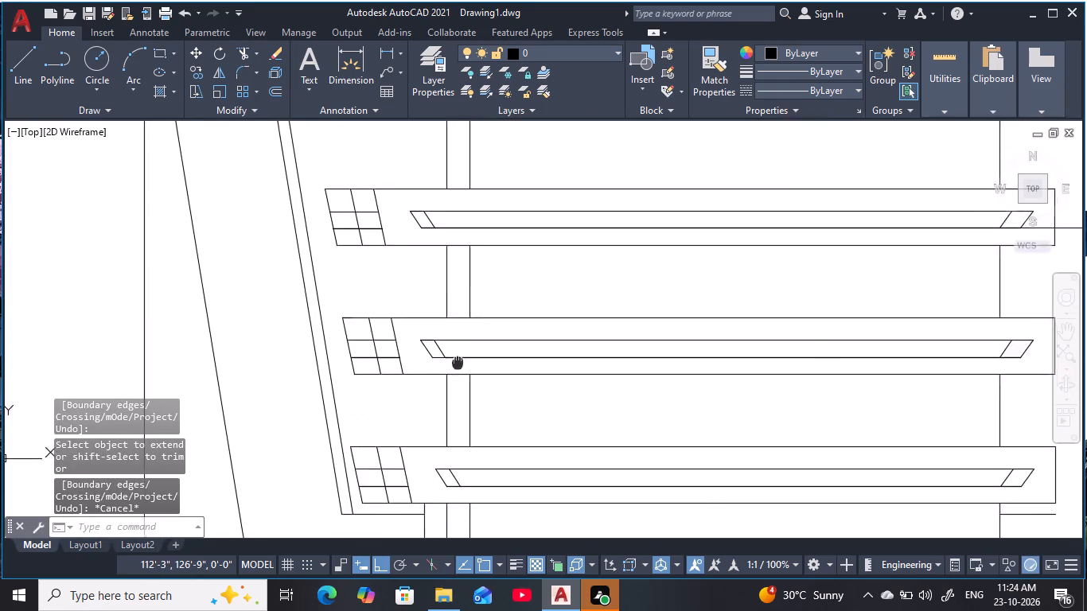
middle_click_drag(458, 362, 457, 360)
scroll(454, 357, "down", 1)
middle_click_drag(522, 394, 549, 344)
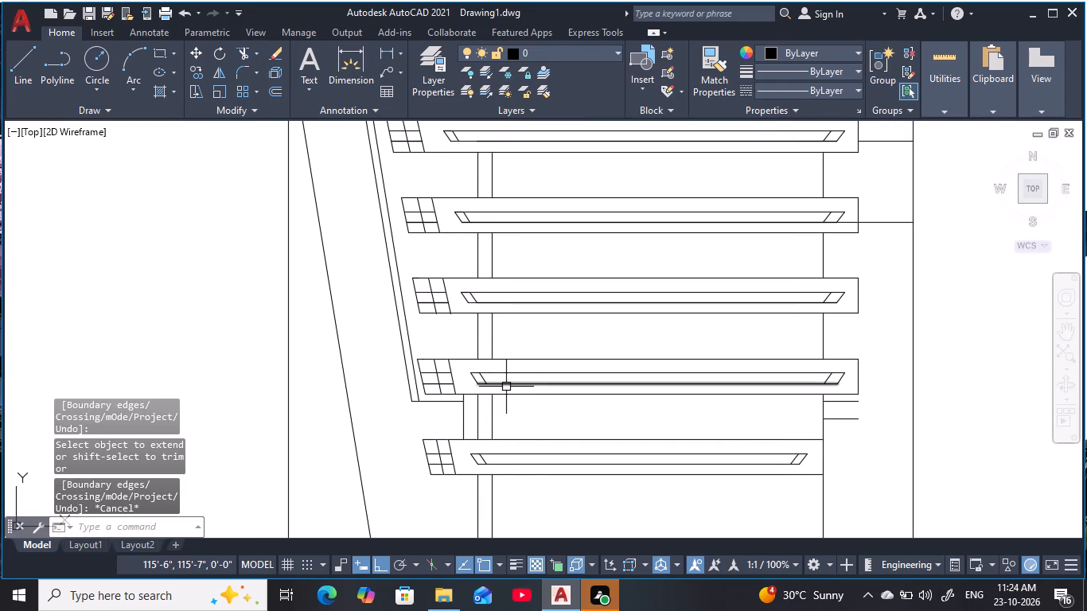
scroll(481, 399, "up", 2)
middle_click_drag(481, 399, 474, 426)
key("Escape")
key("Escape")
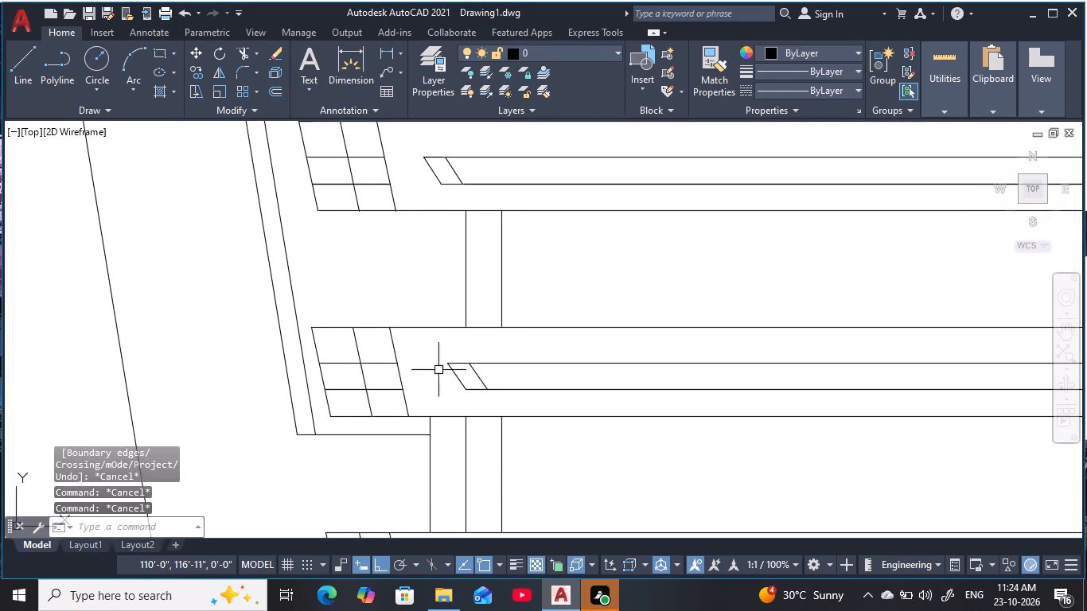
left_click(434, 360)
left_click(534, 408)
key("m")
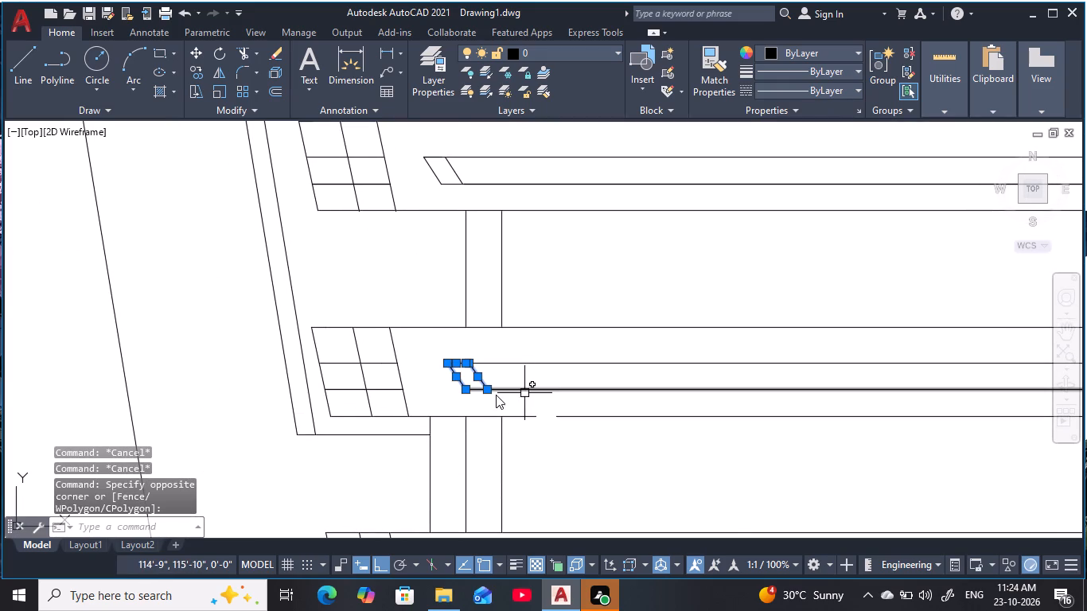
key("space")
left_click(469, 391)
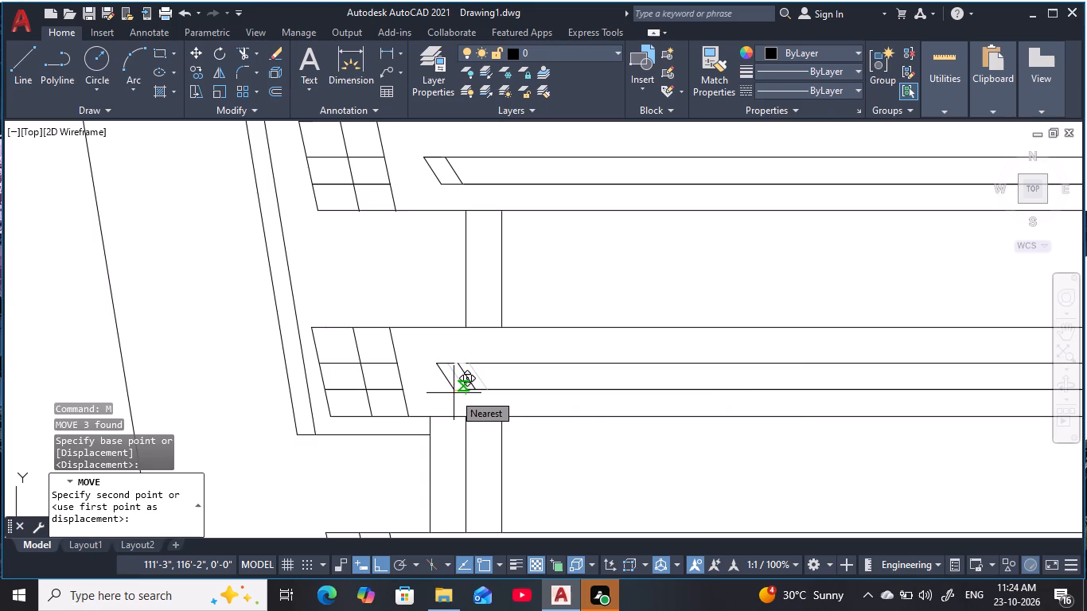
left_click(449, 394)
key("Escape")
key("Escape")
key("Escape")
key("Escape")
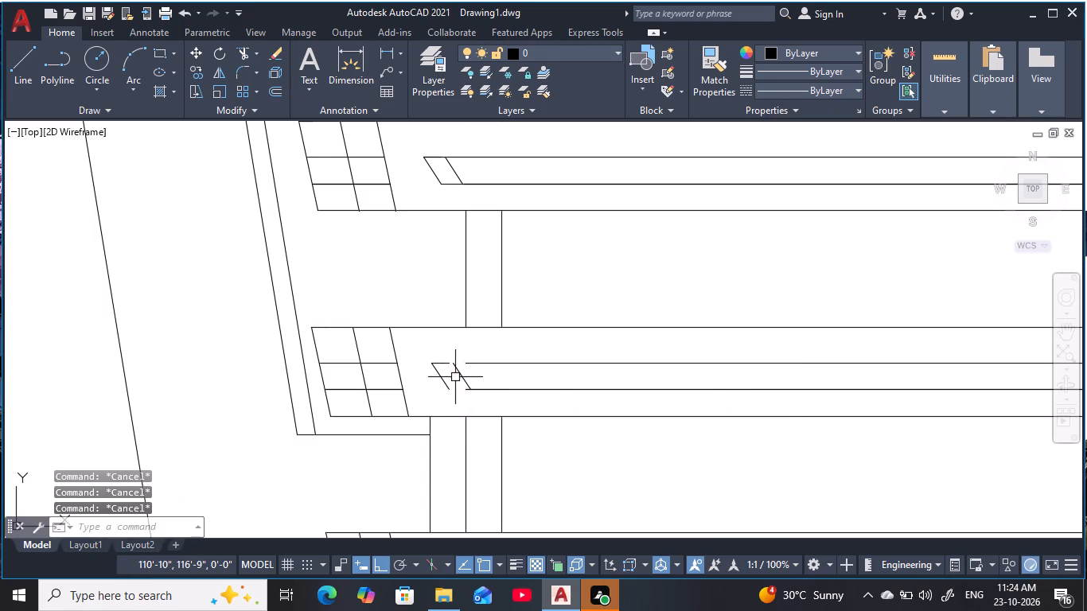
Extend the top and bottom lines of the fifth band's inner strip to its shifted slanted end piece.
type("ex")
key("space")
left_click(488, 364)
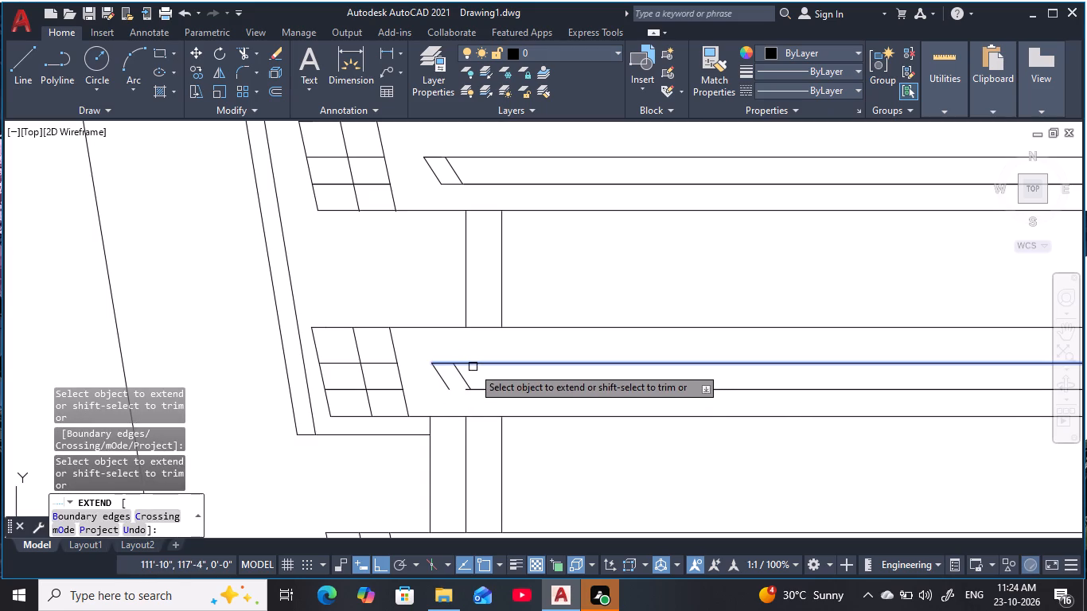
left_click(473, 367)
left_click(481, 389)
scroll(491, 400, "down", 3)
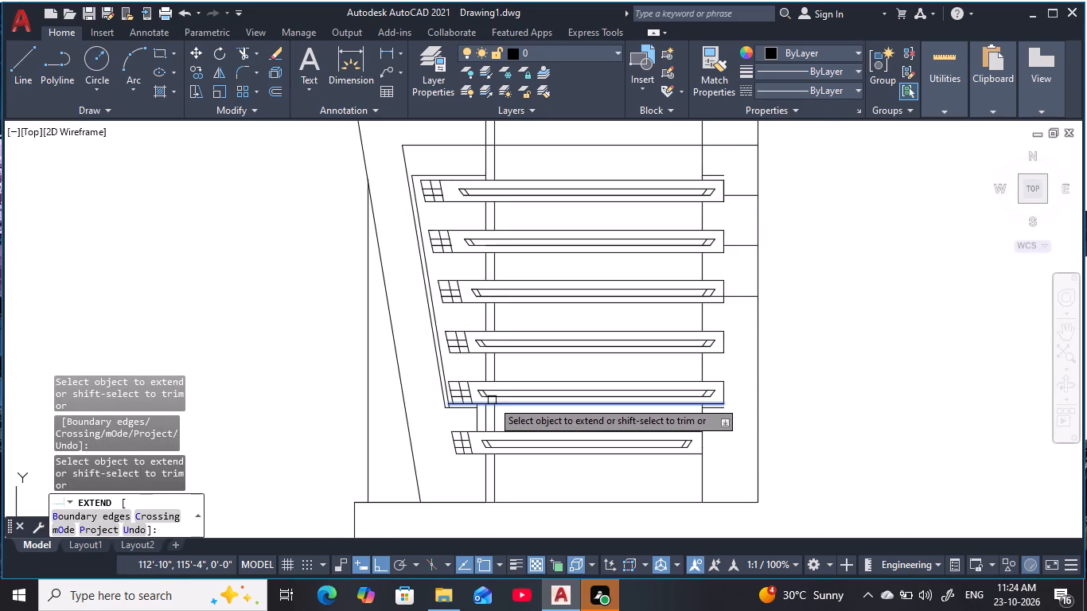
middle_click_drag(492, 400, 474, 403)
scroll(474, 403, "down", 1)
middle_click_drag(474, 403, 446, 414)
key("Escape")
key("Escape")
key("Escape")
key("Escape")
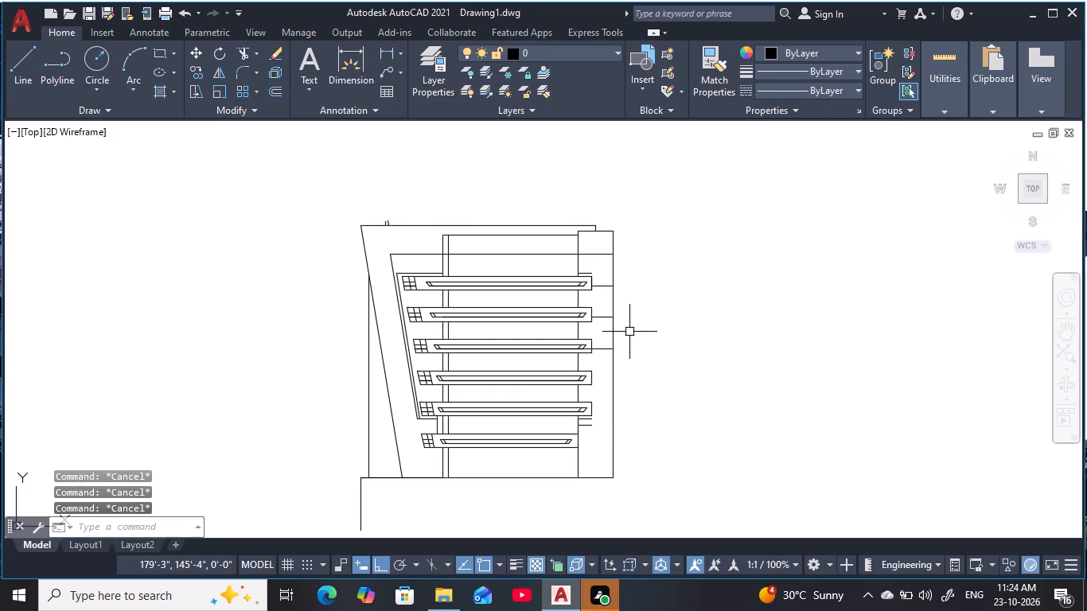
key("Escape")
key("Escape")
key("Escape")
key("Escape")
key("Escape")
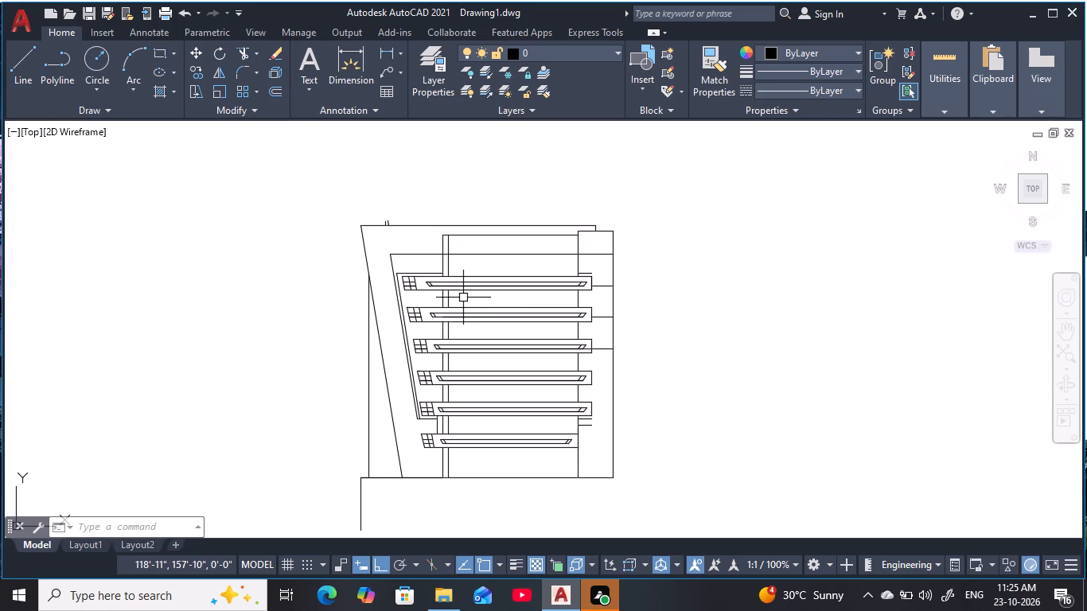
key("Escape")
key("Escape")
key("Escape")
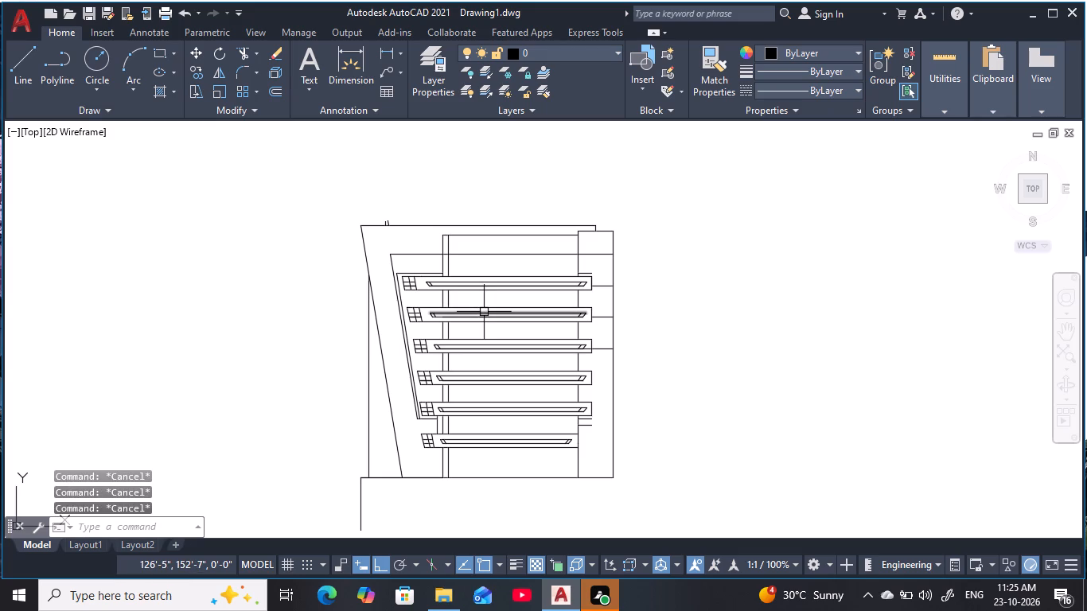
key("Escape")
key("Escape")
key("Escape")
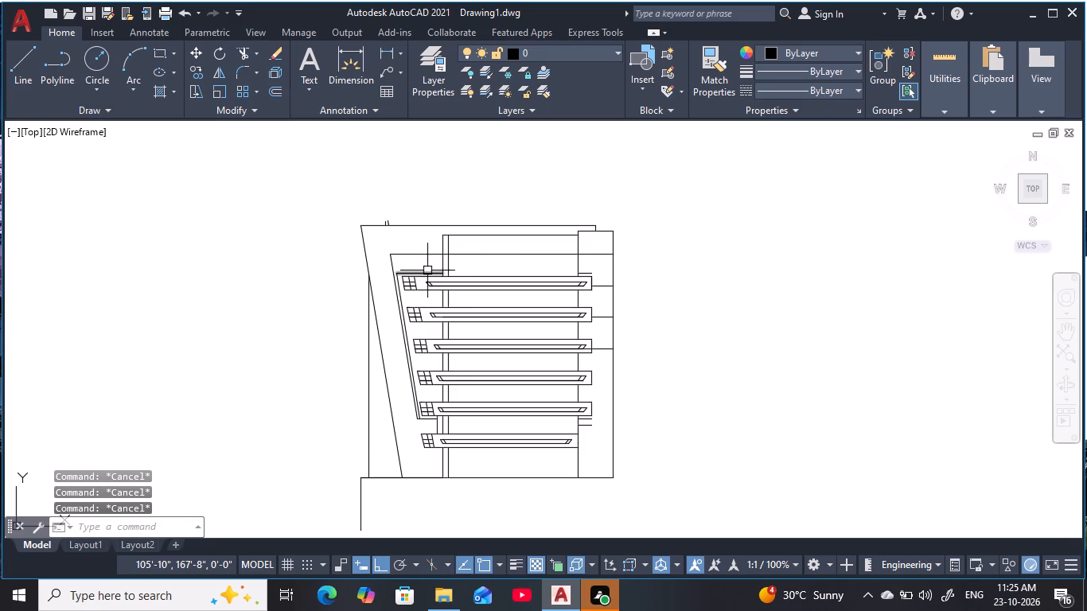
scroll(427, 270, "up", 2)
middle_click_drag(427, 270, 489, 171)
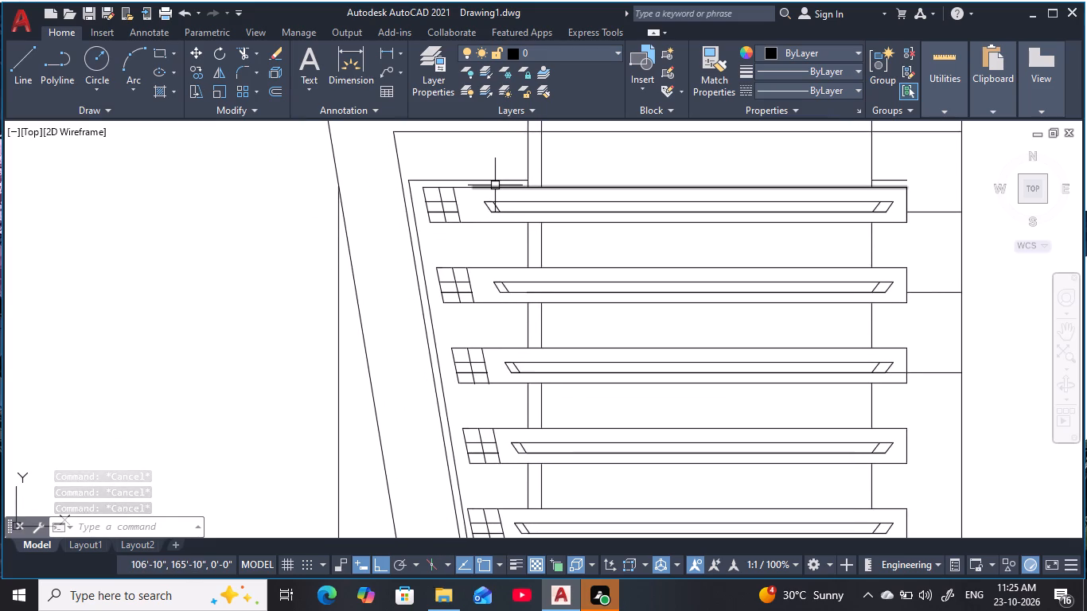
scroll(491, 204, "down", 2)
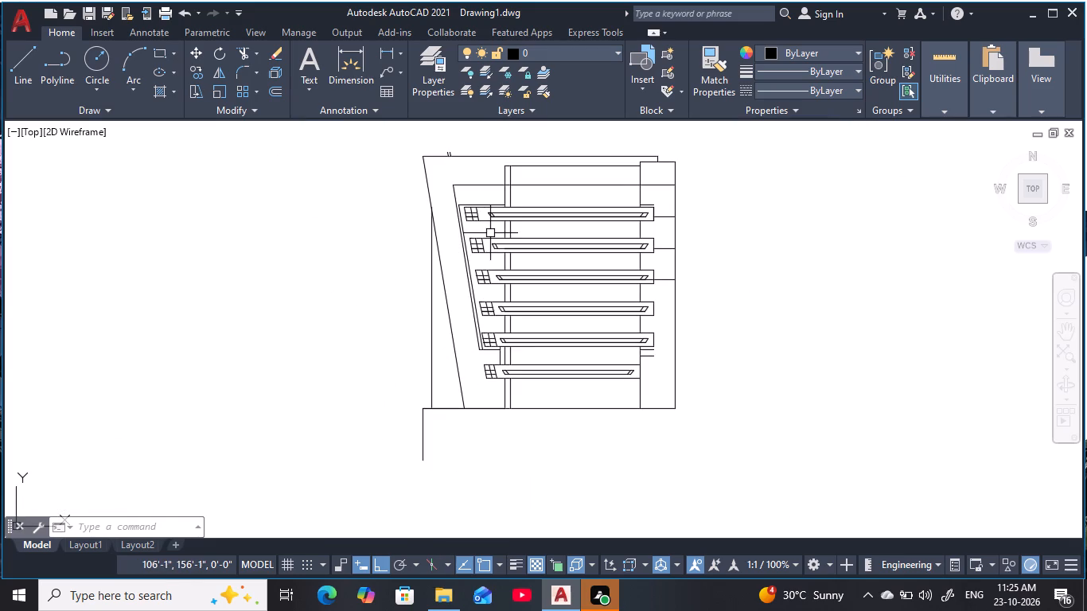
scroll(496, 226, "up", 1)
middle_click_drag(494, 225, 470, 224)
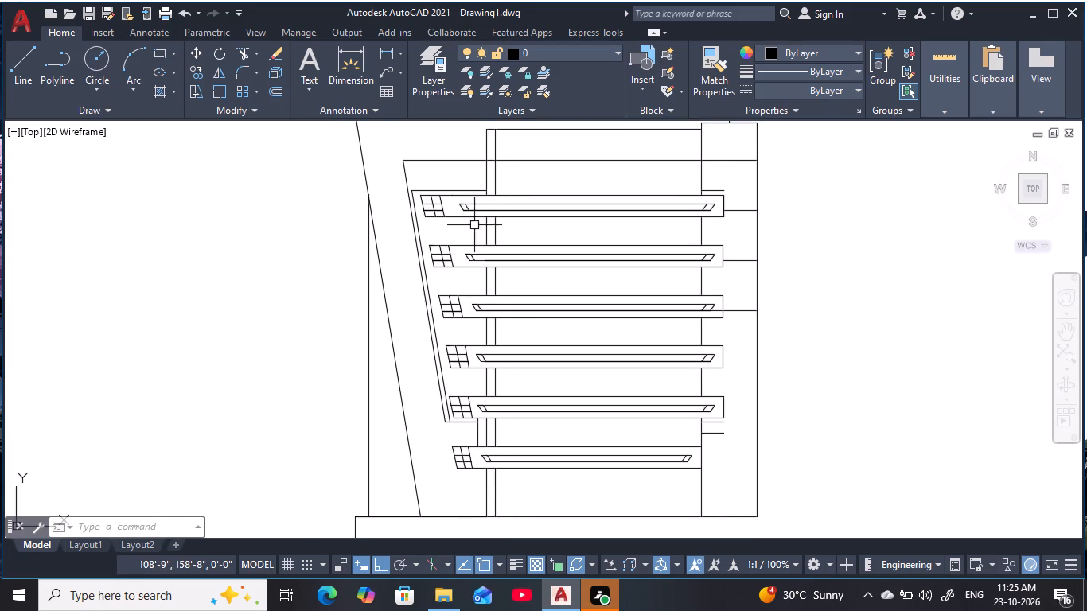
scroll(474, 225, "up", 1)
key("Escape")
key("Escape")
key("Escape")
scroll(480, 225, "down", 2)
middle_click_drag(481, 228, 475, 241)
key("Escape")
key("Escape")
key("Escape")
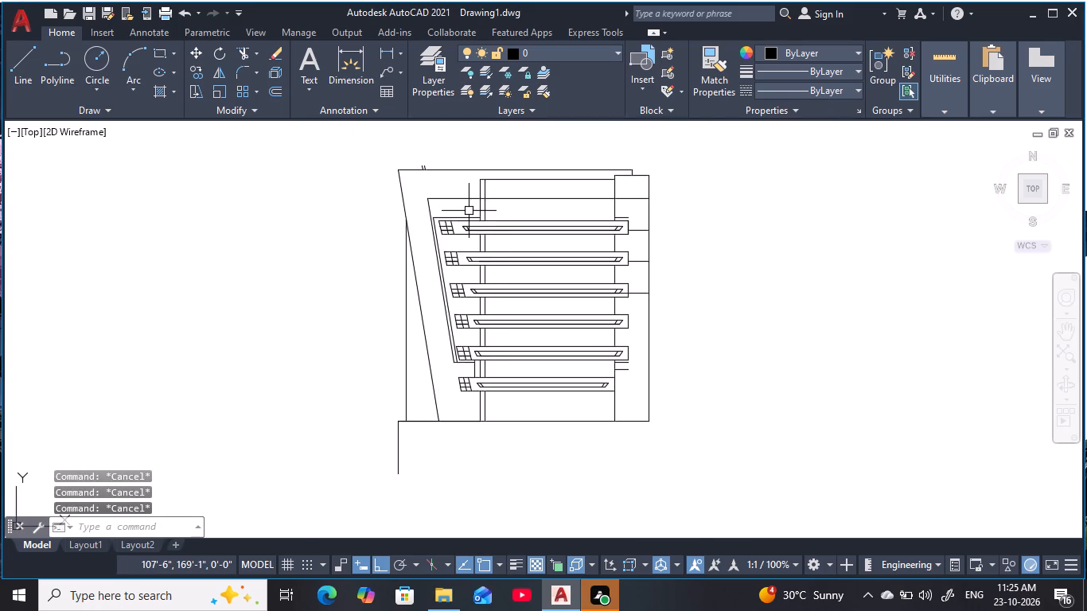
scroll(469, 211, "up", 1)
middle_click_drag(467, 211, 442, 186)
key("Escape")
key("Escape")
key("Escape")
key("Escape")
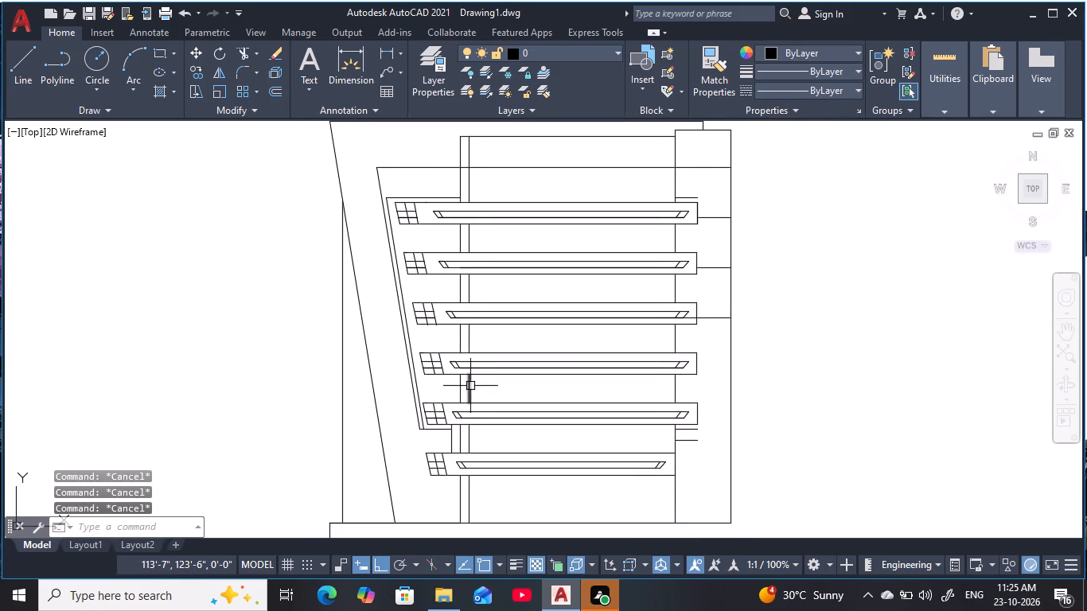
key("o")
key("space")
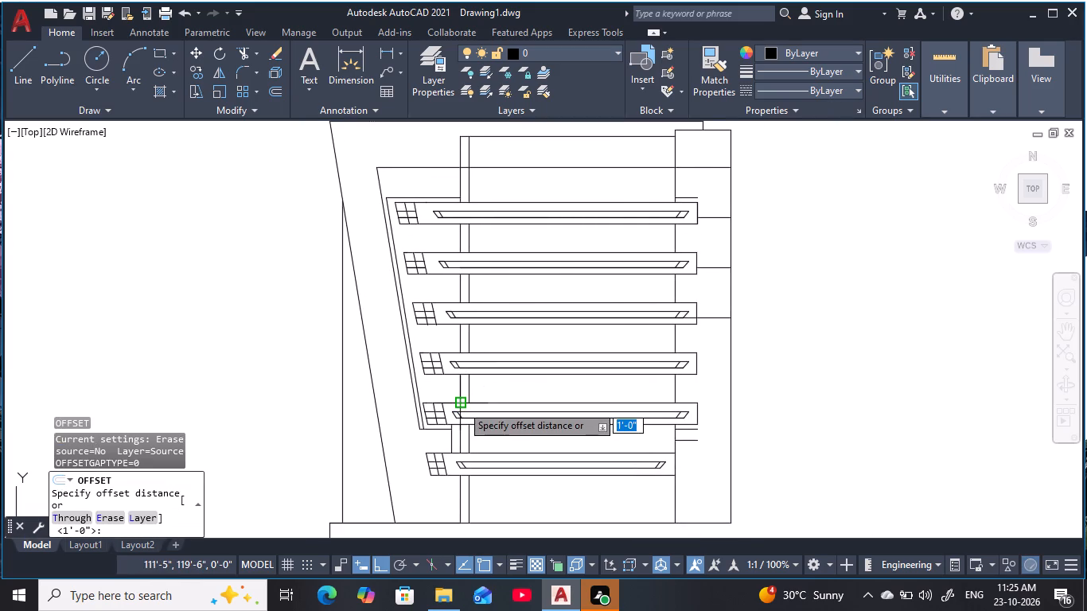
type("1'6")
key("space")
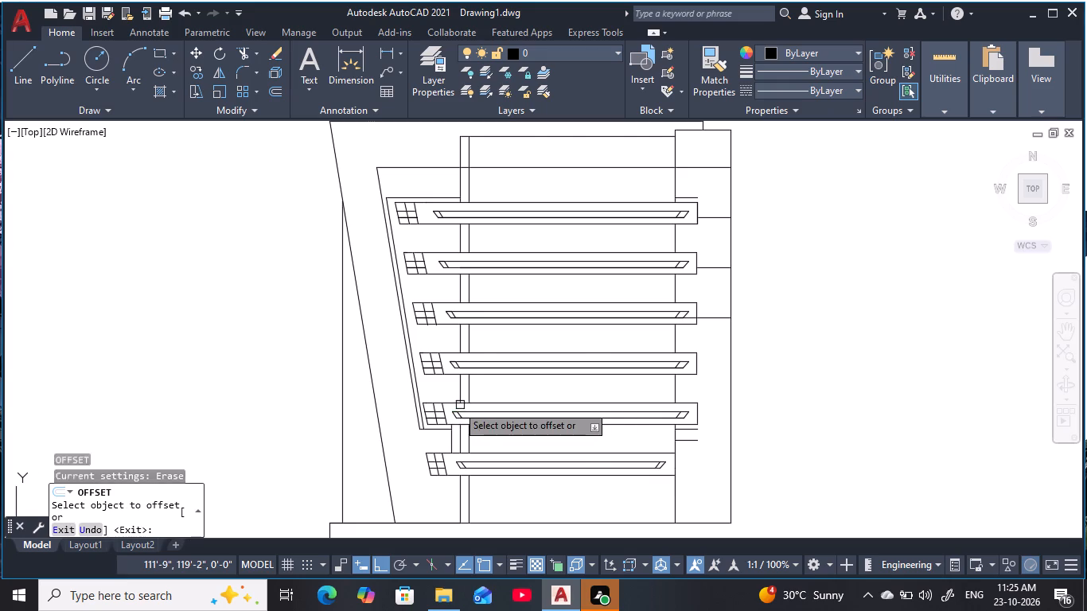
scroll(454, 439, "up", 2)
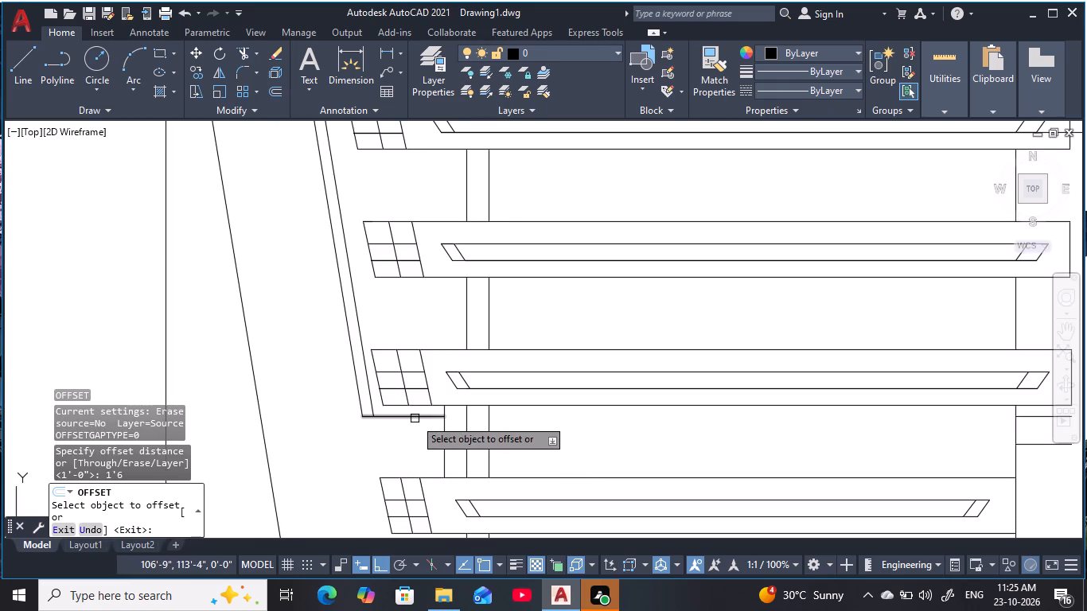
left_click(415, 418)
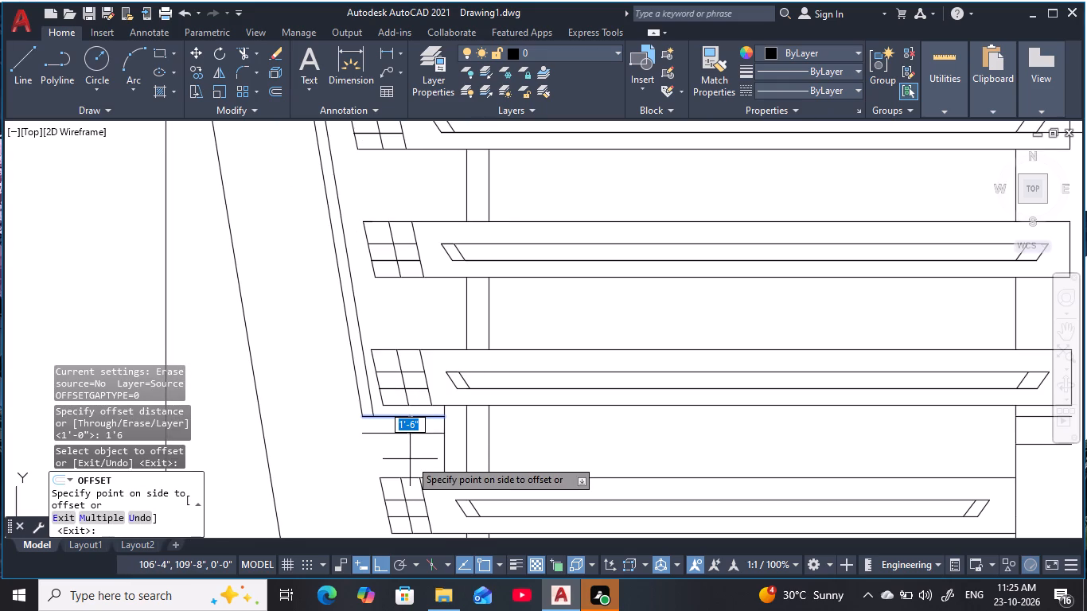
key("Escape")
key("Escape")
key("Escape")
Offset the short horizontal line just below the fifth band's end grid 2' downward.
type("o 2'")
key("space")
left_click(414, 419)
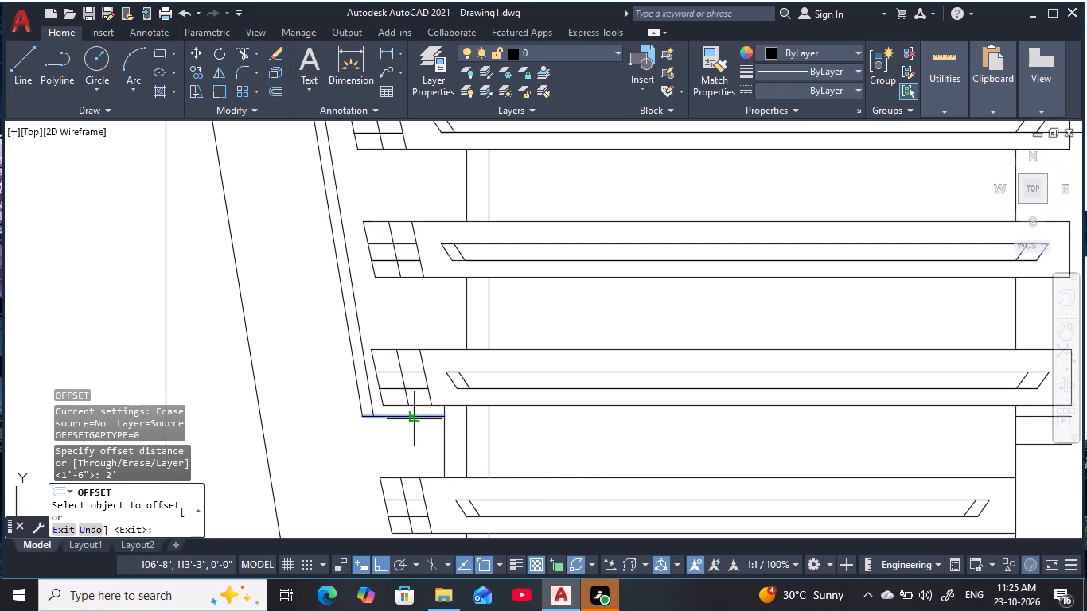
left_click(403, 453)
key("Escape")
key("Escape")
key("Escape")
key("Escape")
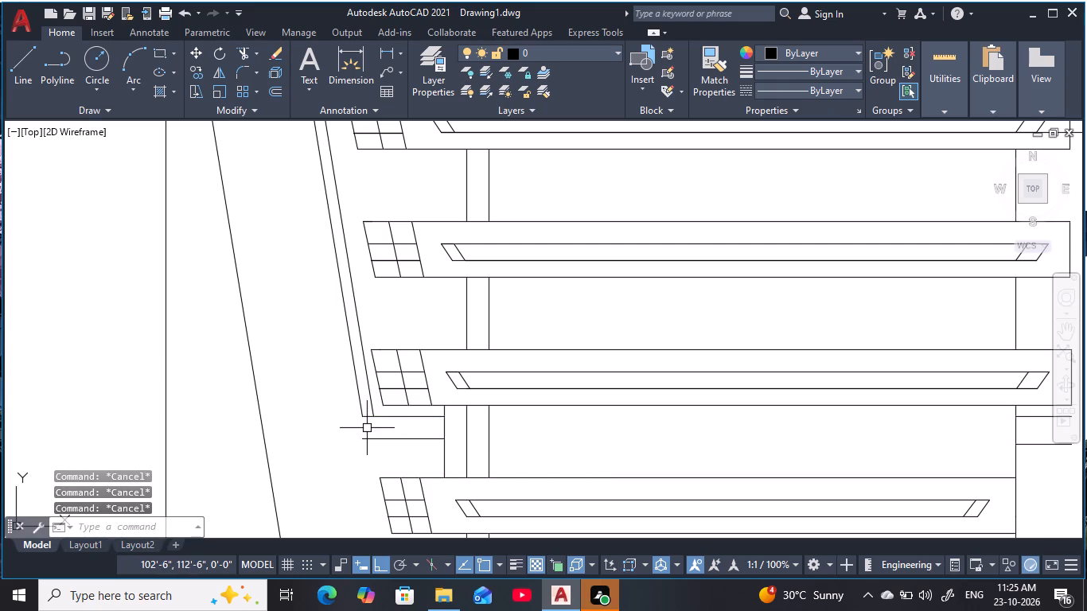
Offset the outer of the two parallel sloping lines beside the bands 2' to the left.
type("o")
key("space")
key("2")
key("apostrophe")
key("space")
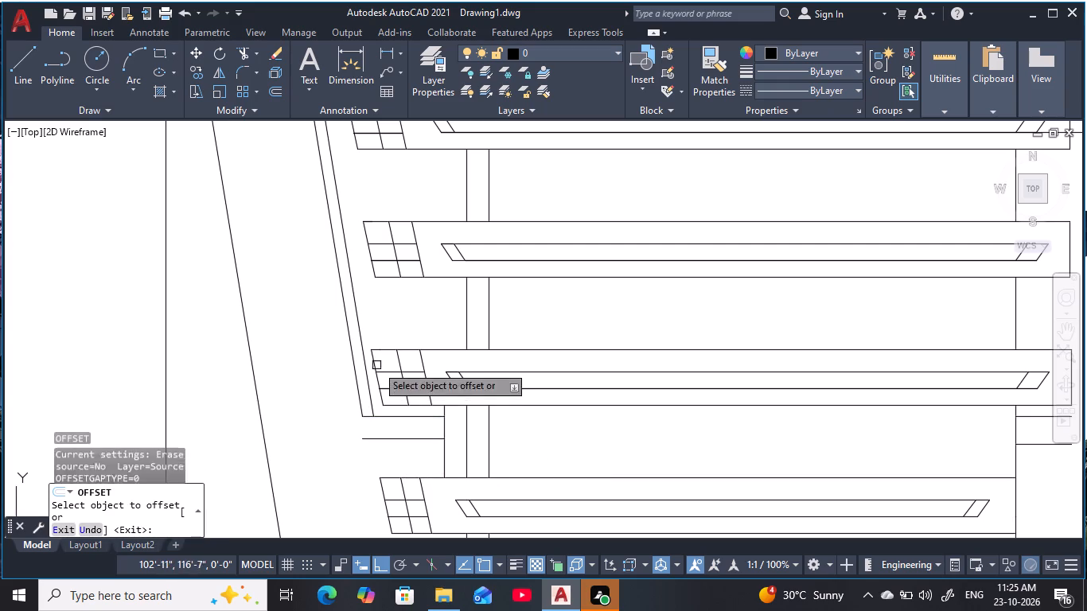
left_click(352, 352)
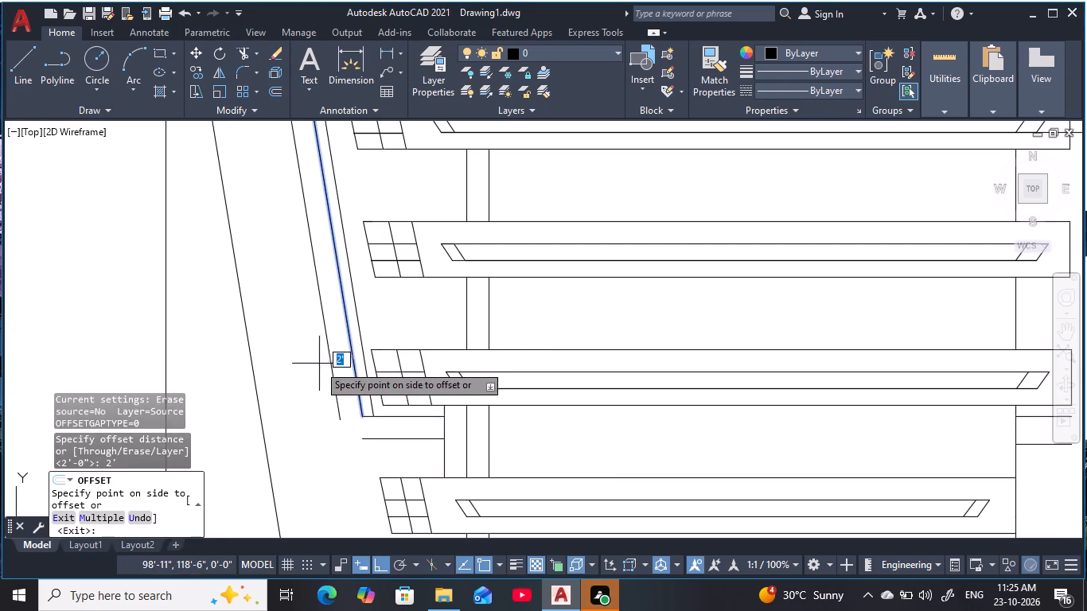
left_click(294, 380)
key("Escape")
key("Escape")
key("Escape")
key("Escape")
key("Escape")
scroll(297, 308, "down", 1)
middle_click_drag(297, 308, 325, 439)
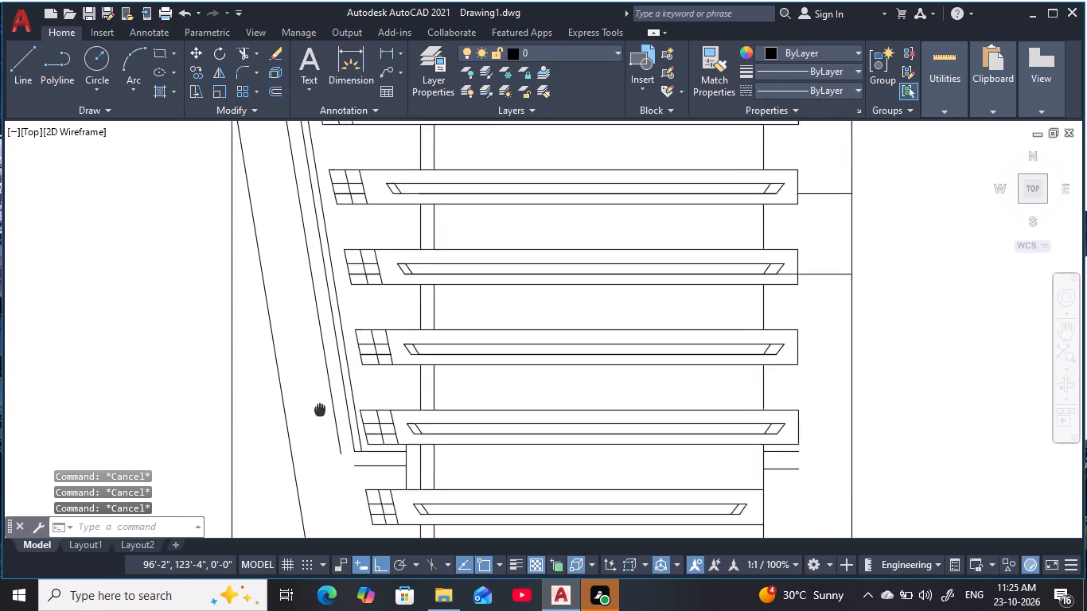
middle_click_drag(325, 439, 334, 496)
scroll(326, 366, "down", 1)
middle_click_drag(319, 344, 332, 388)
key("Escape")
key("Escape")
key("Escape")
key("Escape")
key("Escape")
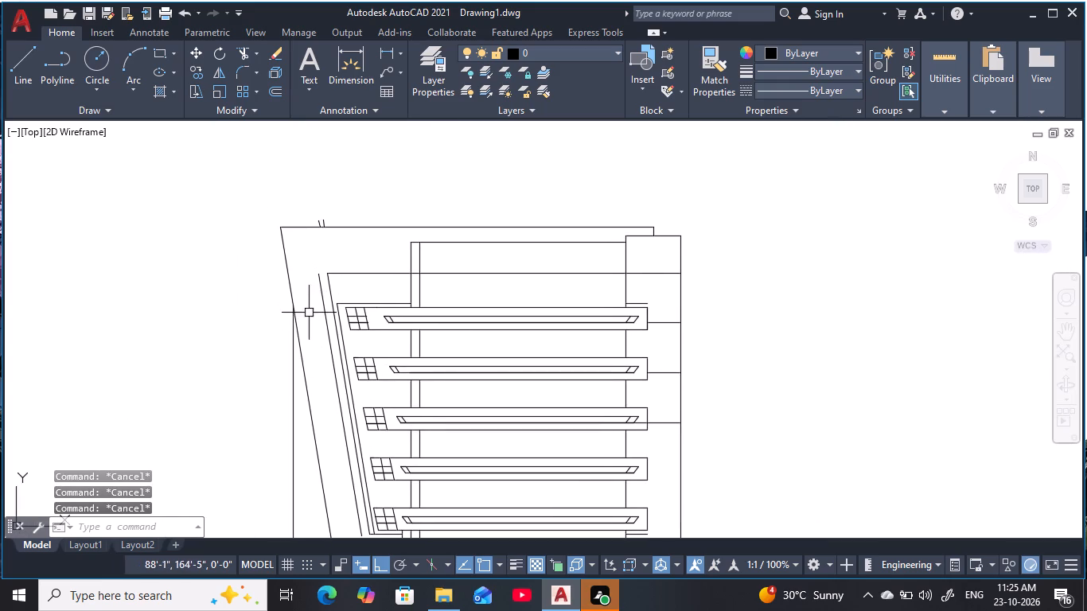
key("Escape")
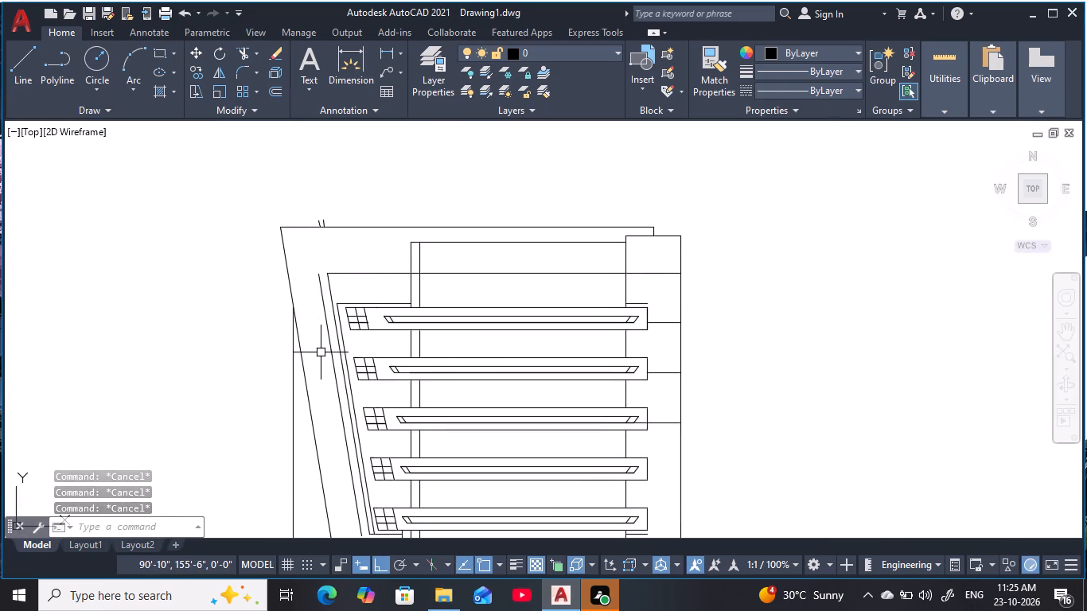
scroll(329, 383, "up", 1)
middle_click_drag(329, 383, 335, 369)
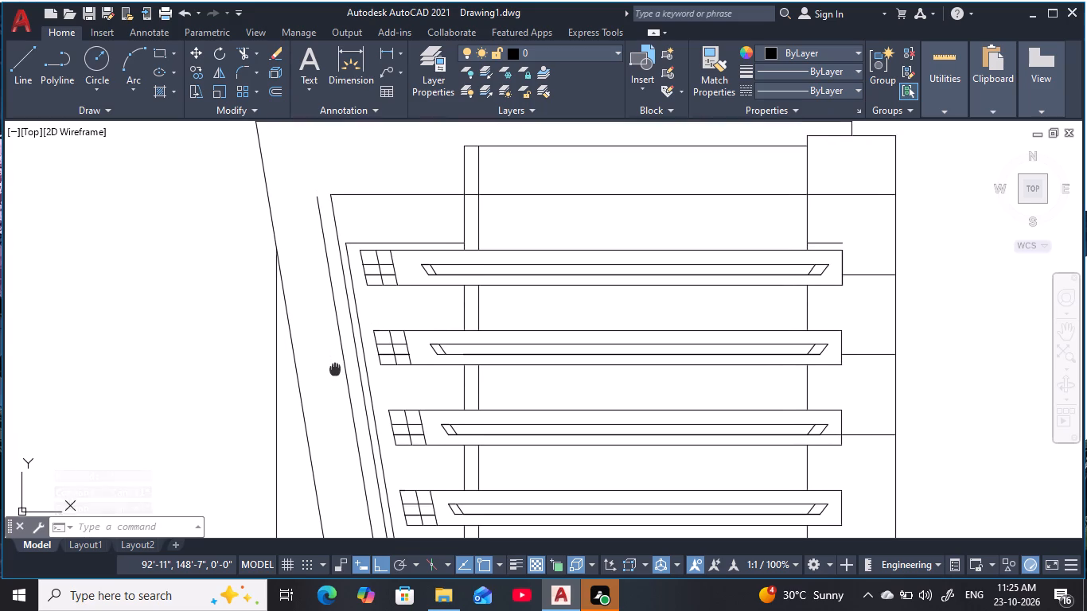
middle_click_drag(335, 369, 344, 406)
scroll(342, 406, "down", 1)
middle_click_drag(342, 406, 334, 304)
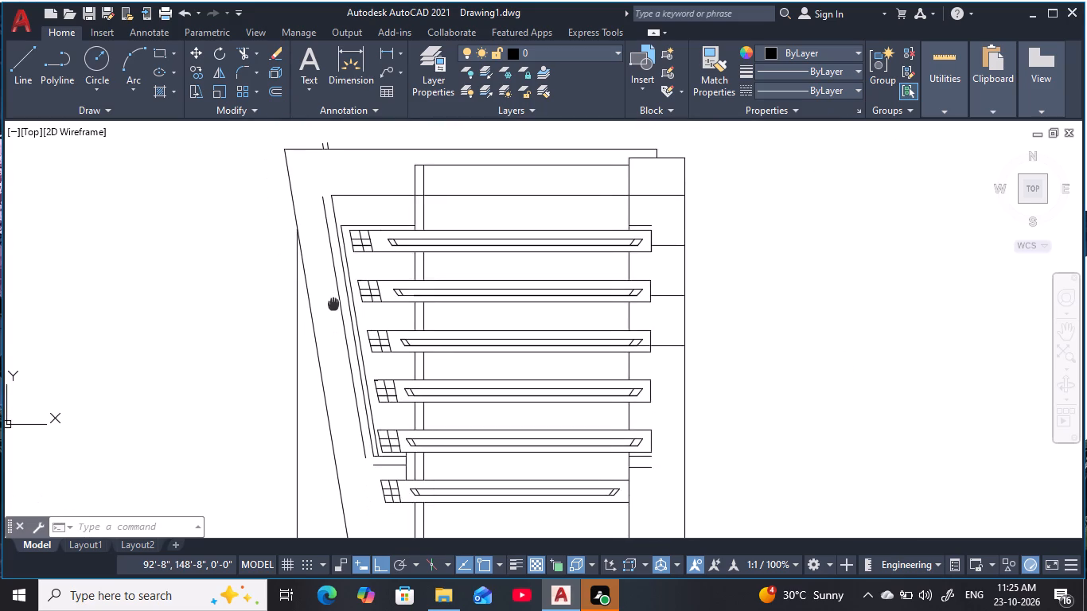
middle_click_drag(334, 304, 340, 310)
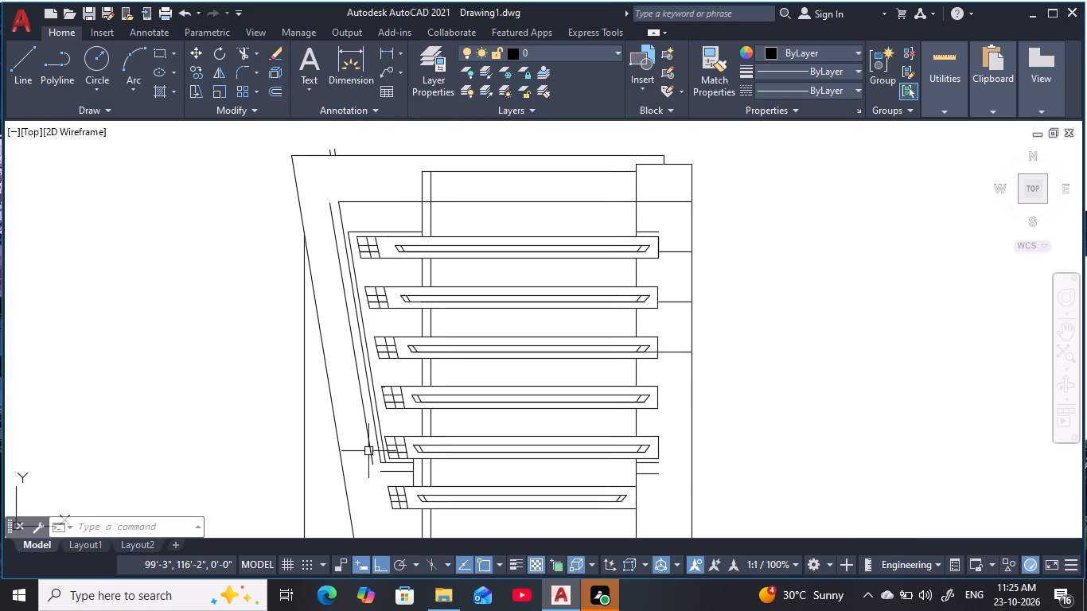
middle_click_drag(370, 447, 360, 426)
Draw a short horizontal line outward from the sloping frame's top left corner, past the new sloping offset line.
middle_click_drag(320, 173, 347, 229)
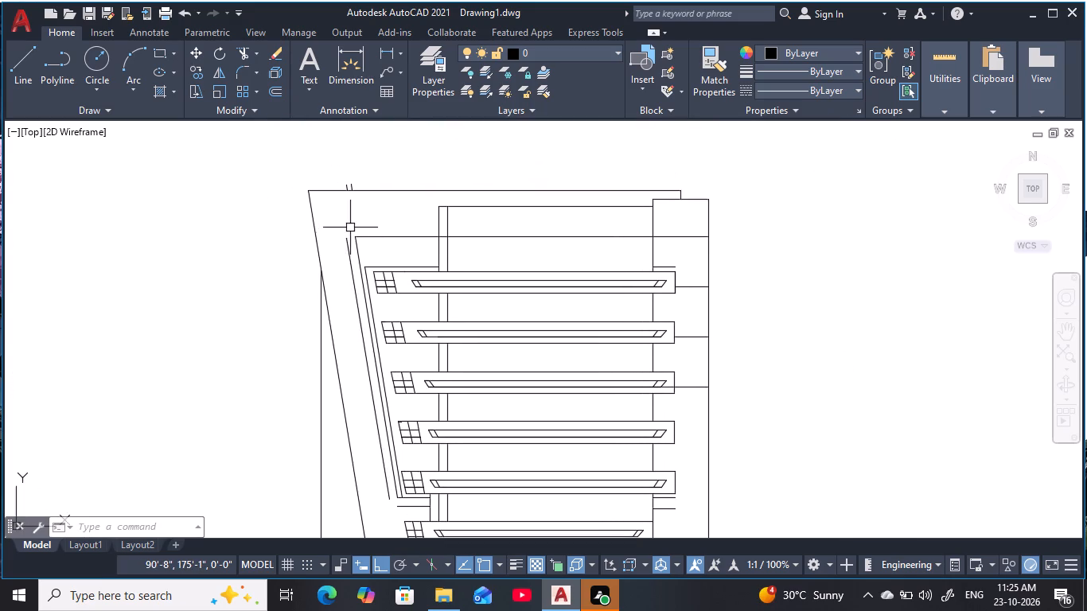
scroll(350, 228, "up", 2)
middle_click_drag(350, 228, 340, 211)
key("l")
key("space")
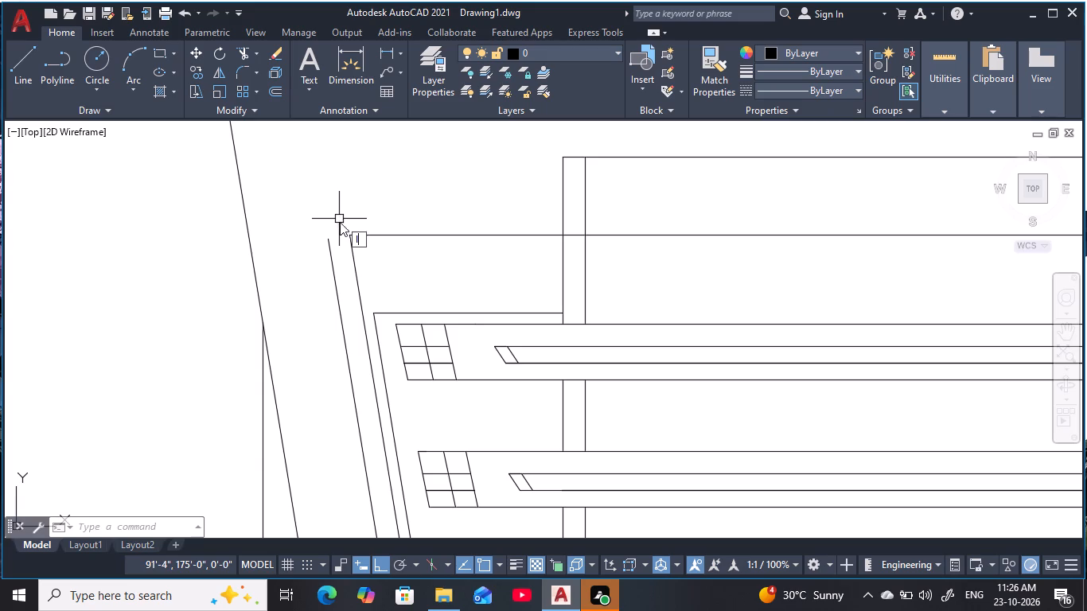
left_click(351, 235)
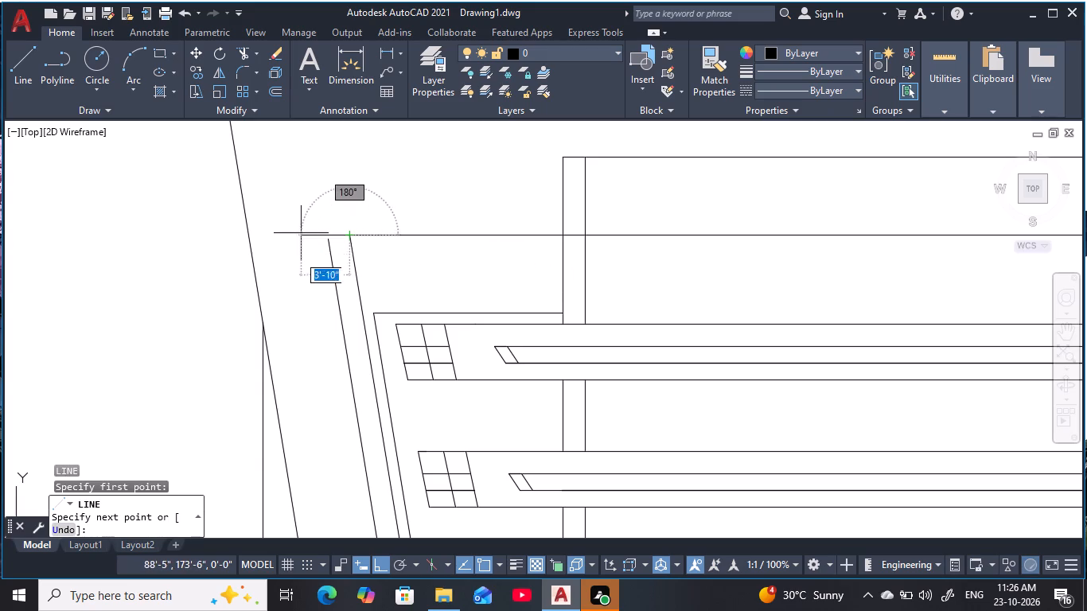
left_click(293, 229)
key("Escape")
key("Escape")
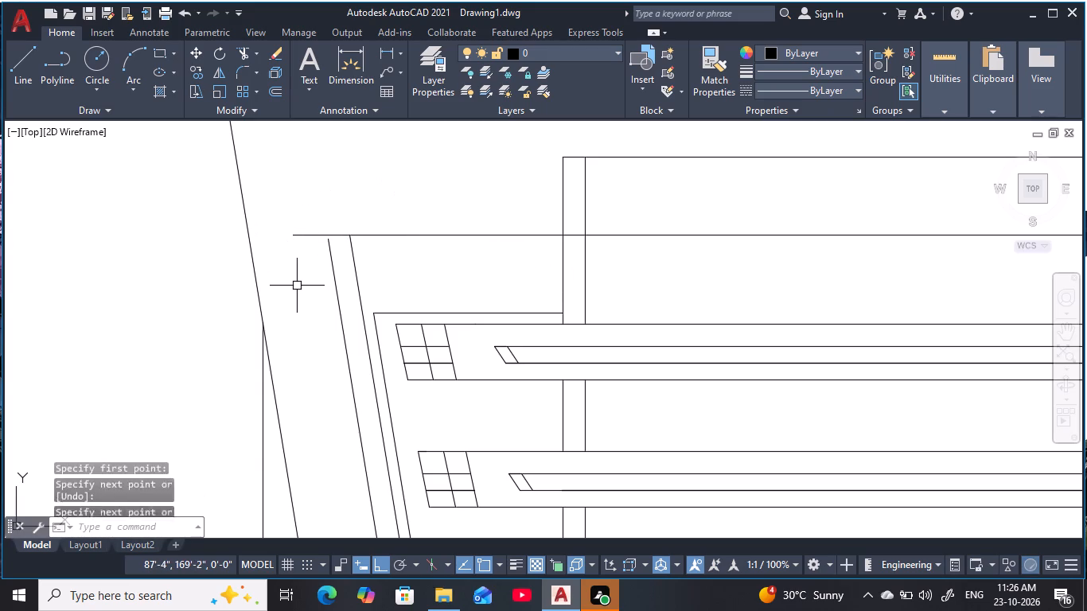
key("Escape")
key("Escape")
Extend the outermost sloping offset line up to the new short horizontal line at the frame's top.
type("ex")
key("space")
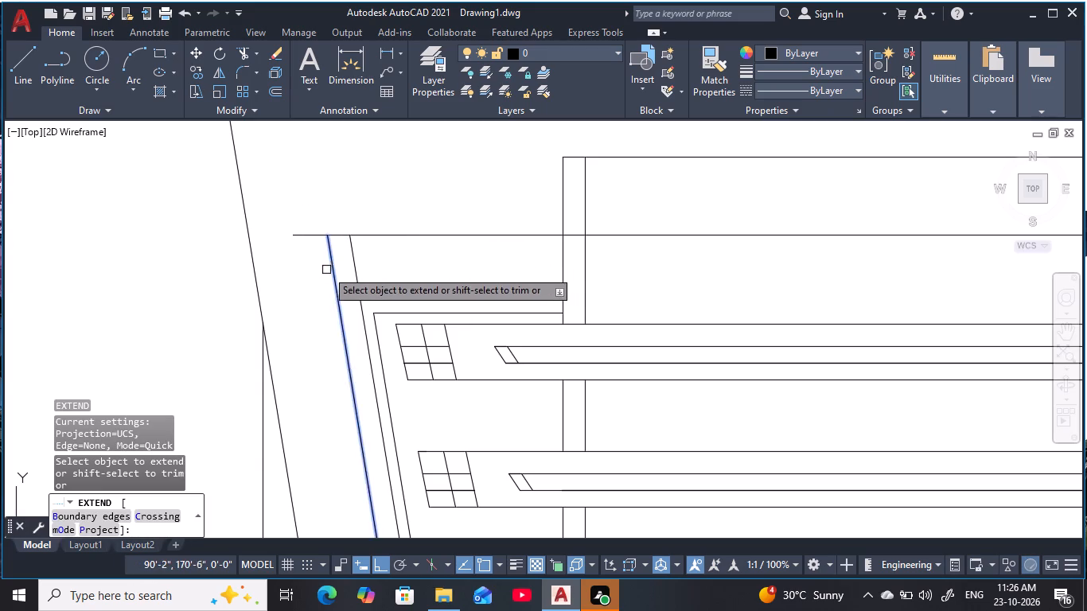
left_click(330, 271)
scroll(293, 309, "down", 3)
middle_click_drag(334, 377, 349, 336)
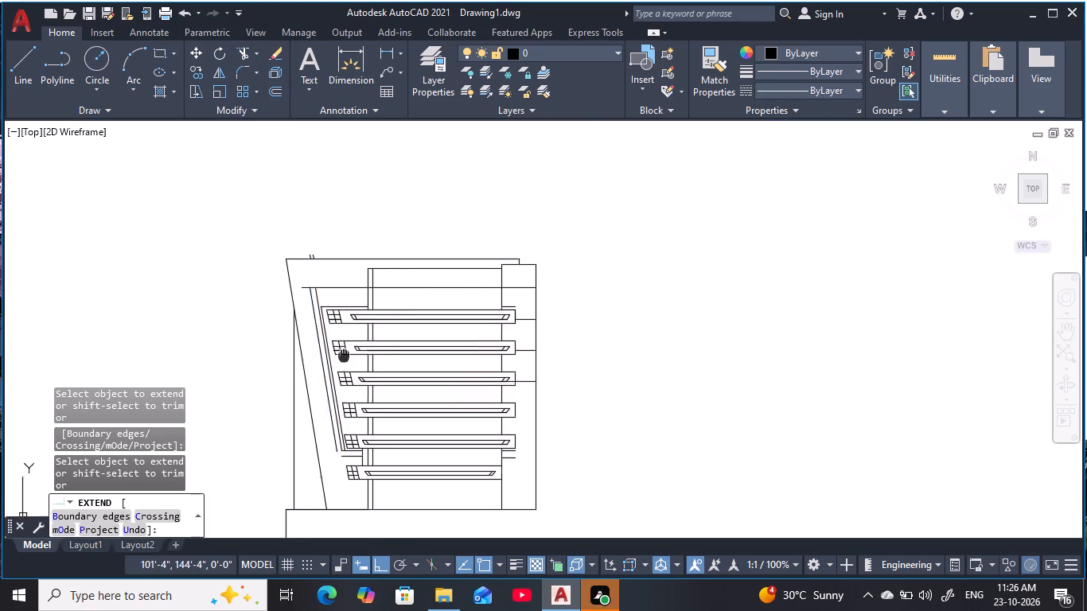
middle_click_drag(349, 336, 393, 204)
scroll(396, 299, "up", 3)
key("Escape")
key("Escape")
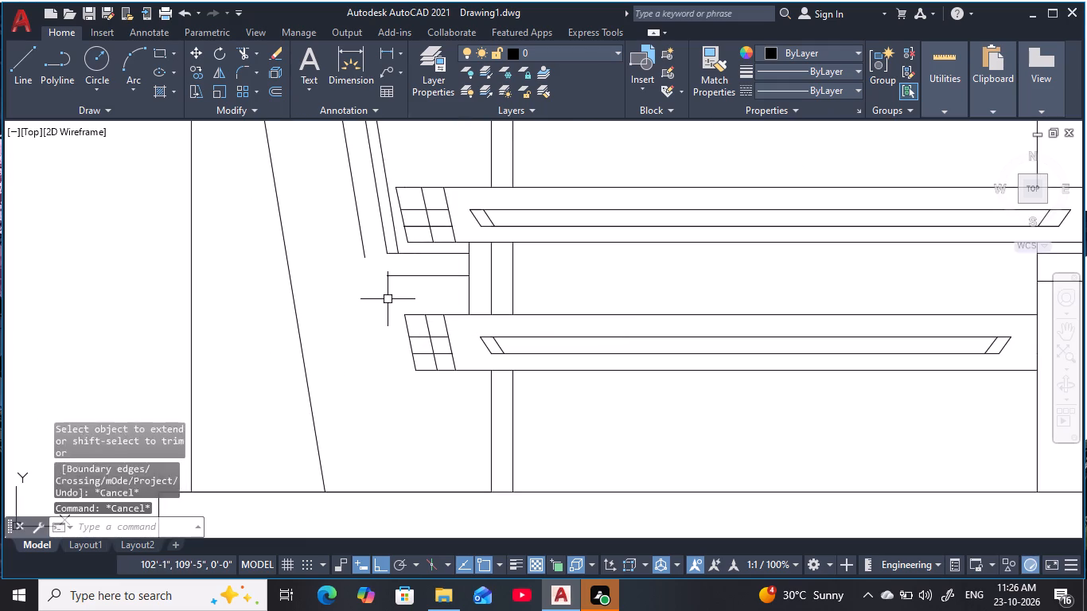
key("Escape")
Fillet the lower horizontal offset line with the outermost sloping offset line into a sharp corner.
type("f")
key("space")
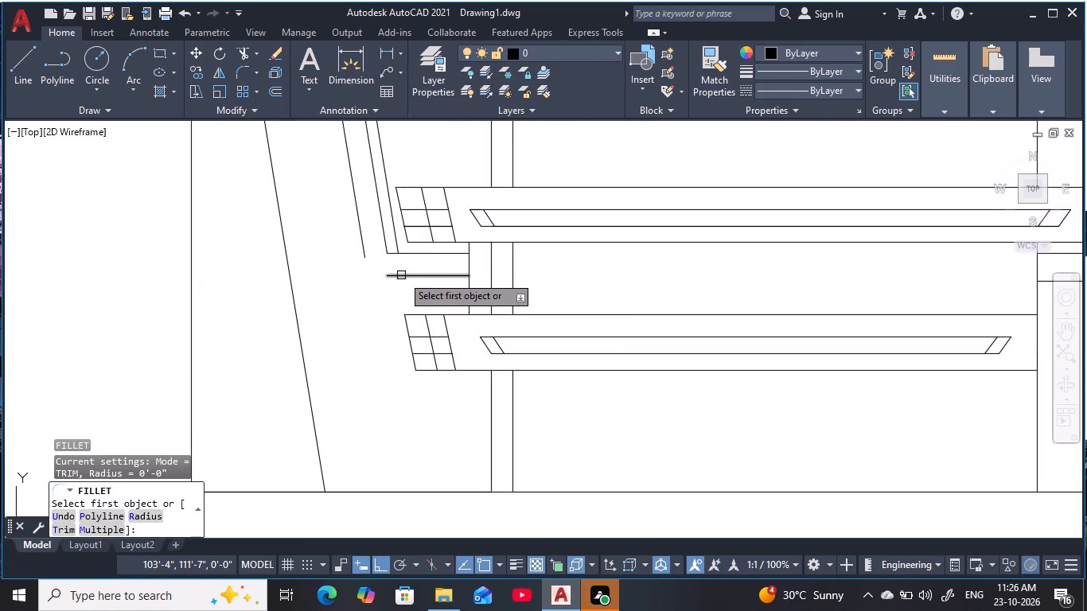
left_click(403, 275)
left_click(361, 248)
key("Escape")
scroll(306, 276, "down", 2)
key("Escape")
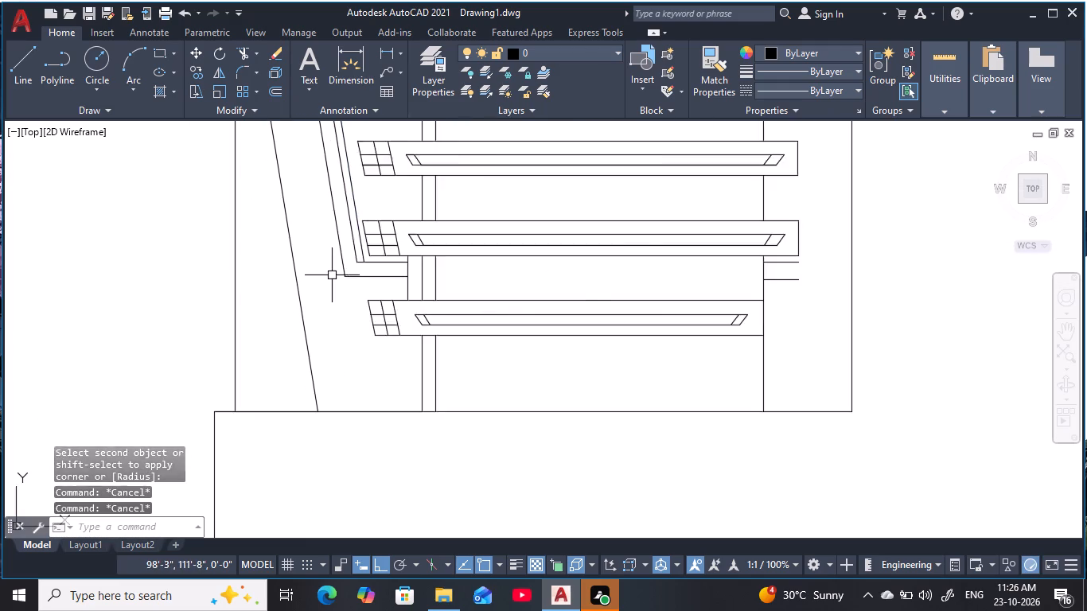
key("Escape")
Trim the top horizontal line's overhang beyond the outermost sloping line.
middle_click_drag(333, 275, 423, 497)
key("Escape")
key("Escape")
key("t")
key("r")
key("space")
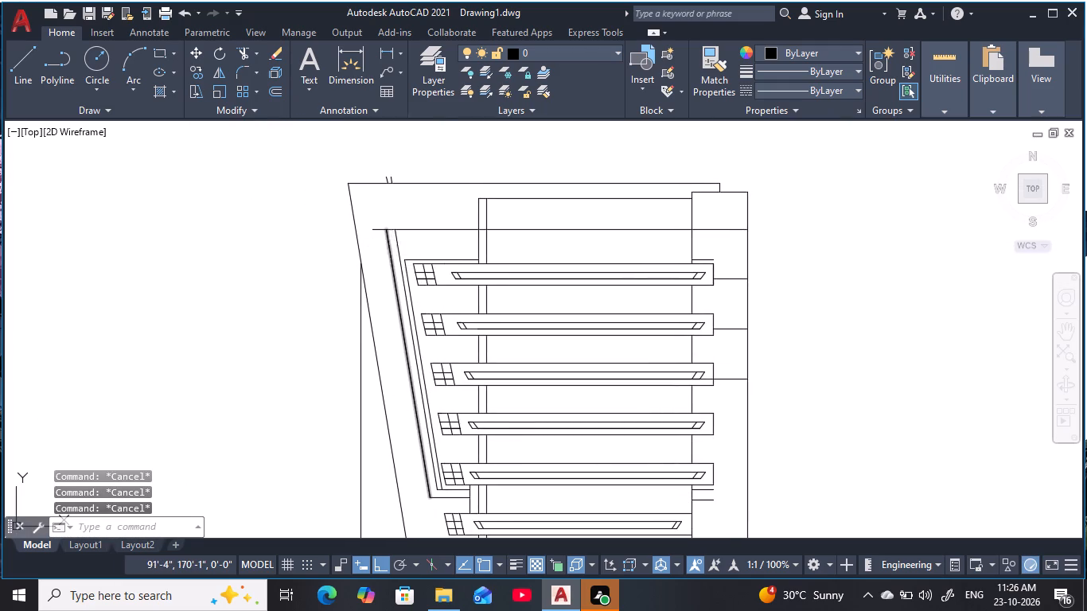
left_click(371, 230)
scroll(421, 333, "down", 1)
middle_click_drag(434, 337, 364, 303)
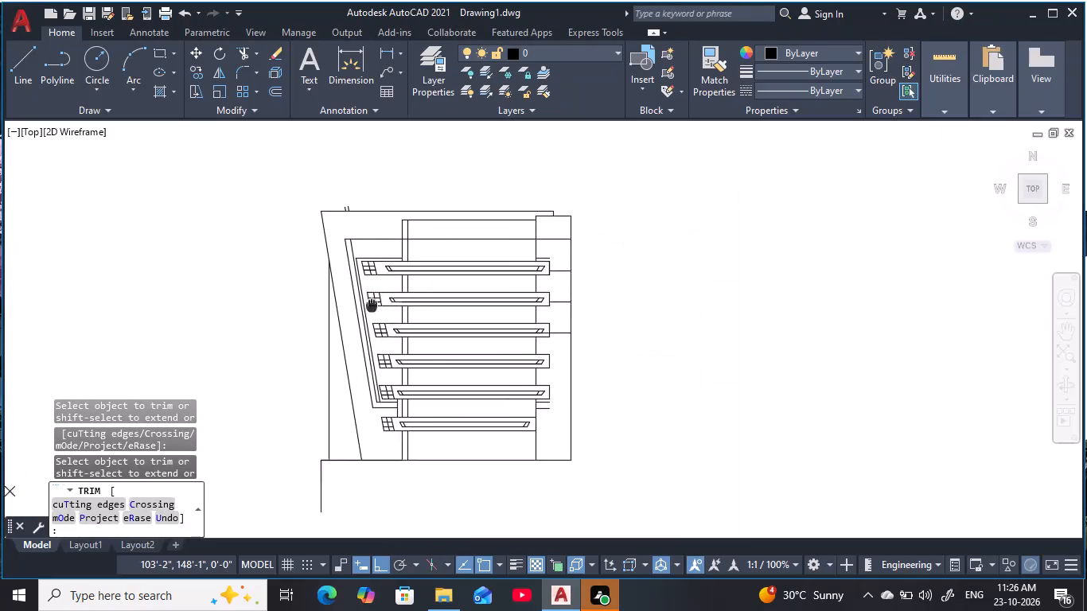
middle_click_drag(364, 303, 353, 300)
scroll(356, 373, "up", 1)
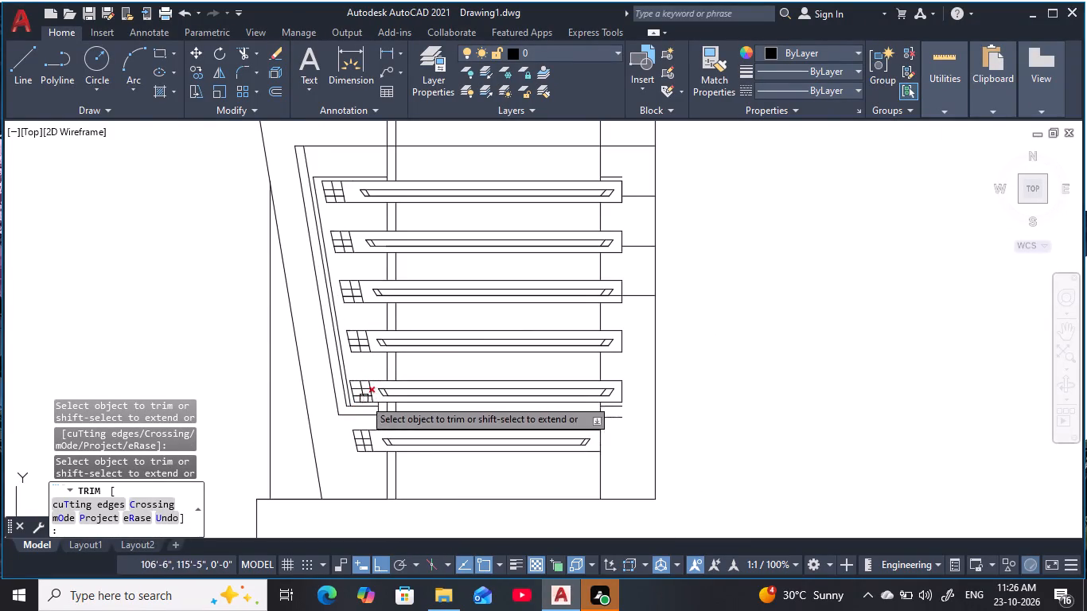
scroll(356, 401, "up", 2)
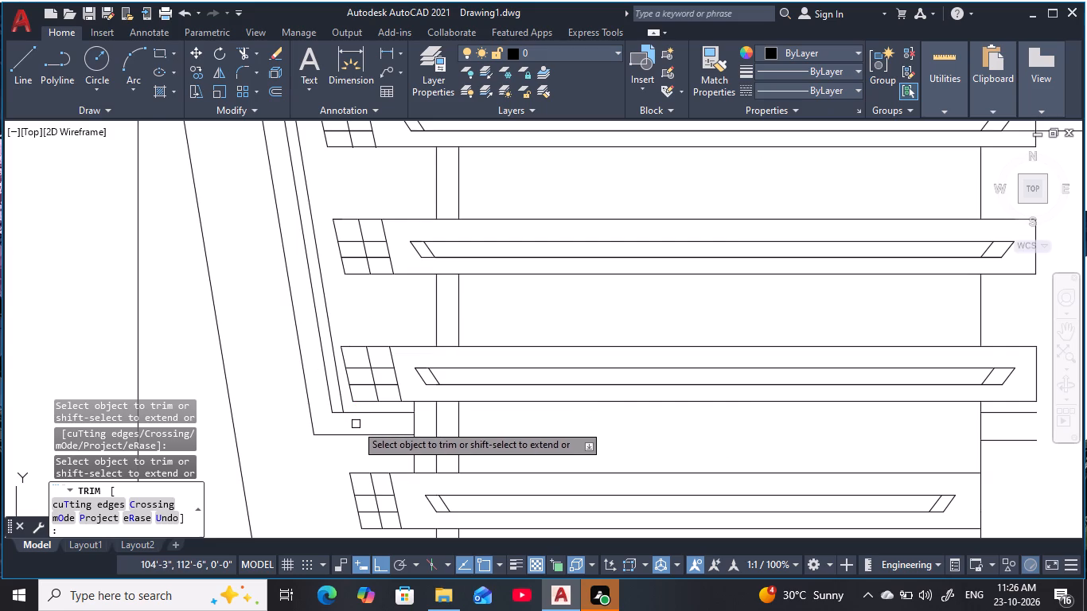
key("Escape")
key("Escape")
key("Escape")
key("Escape")
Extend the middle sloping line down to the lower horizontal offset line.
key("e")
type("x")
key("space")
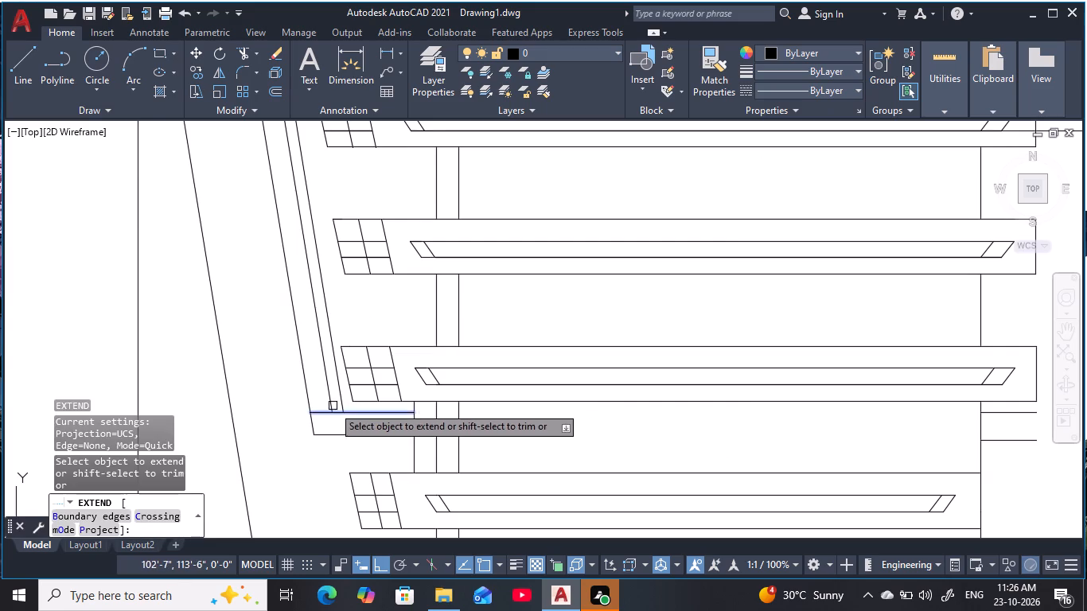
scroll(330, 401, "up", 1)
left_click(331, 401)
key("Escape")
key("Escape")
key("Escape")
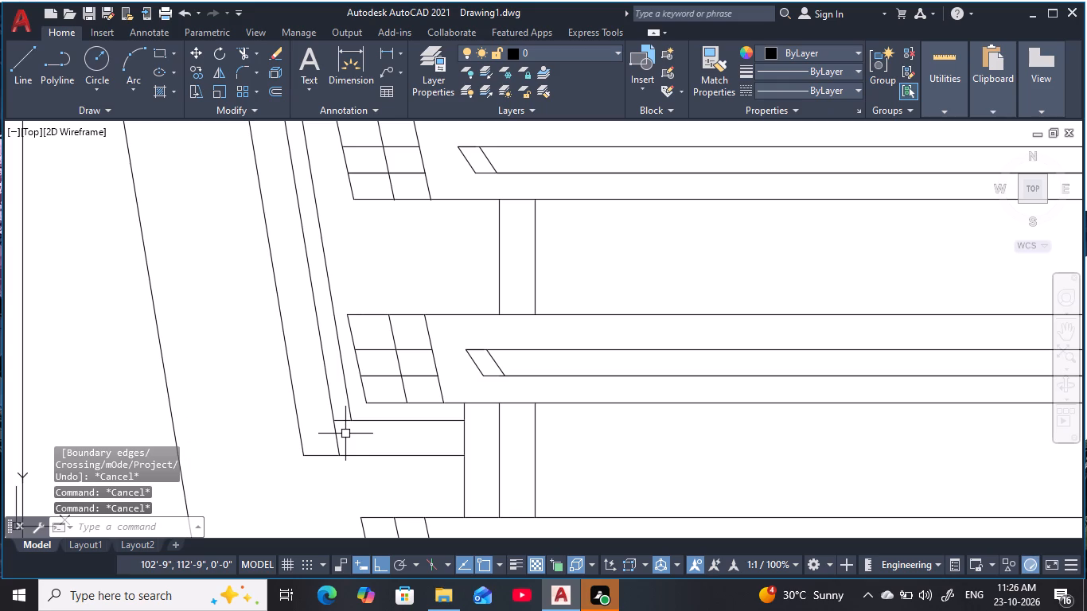
Trim the piece of the upper short horizontal line between the middle and innermost sloping lines below the fifth band.
type("tr")
key("space")
left_click(341, 416)
left_click(346, 430)
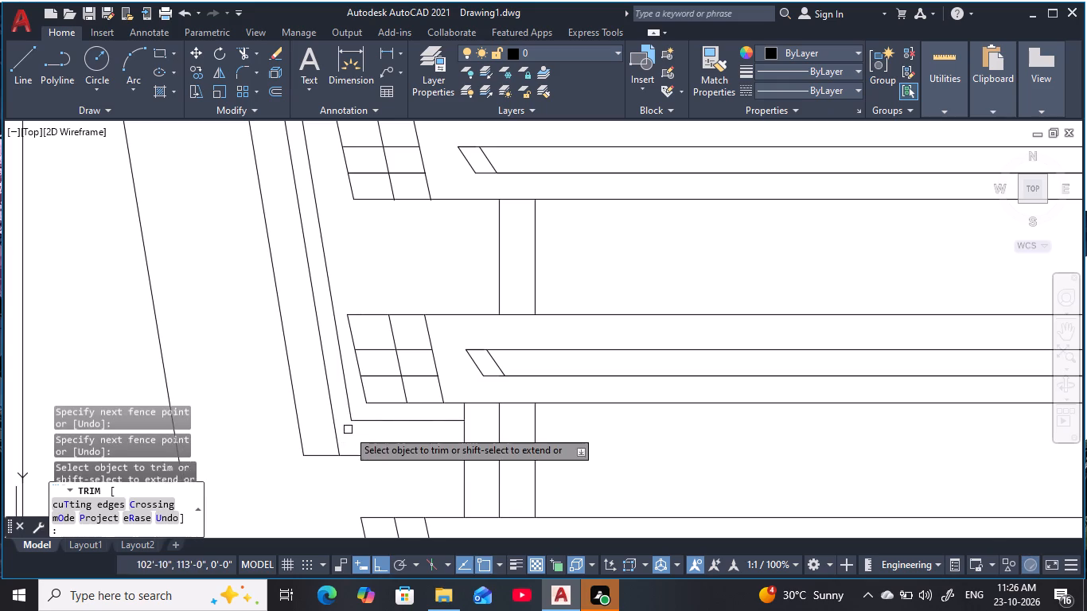
scroll(362, 428, "down", 2)
middle_click_drag(364, 438, 382, 518)
scroll(384, 508, "down", 1)
middle_click_drag(384, 508, 357, 461)
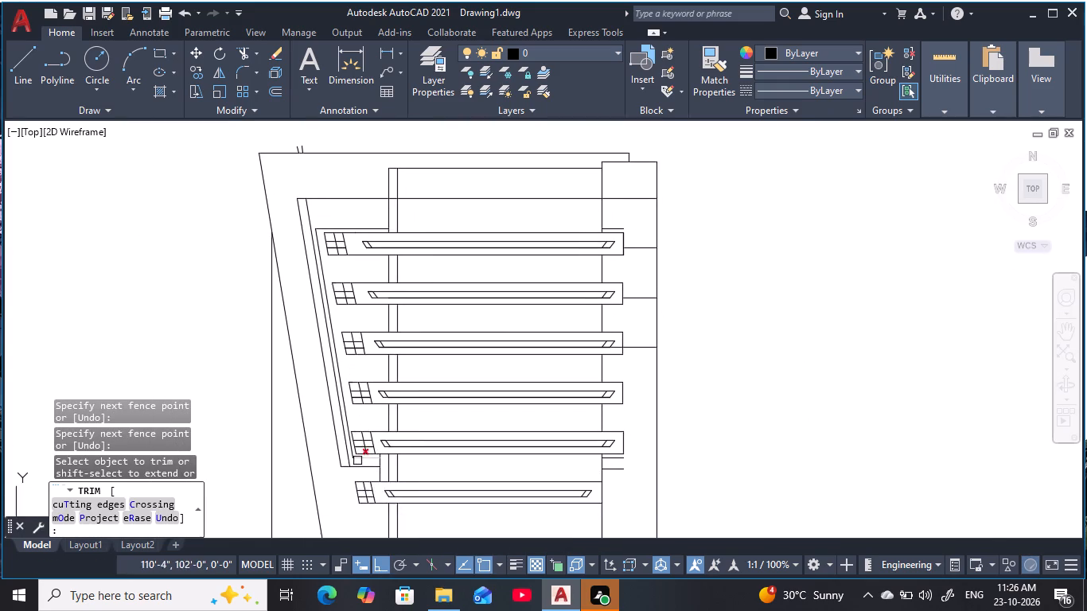
key("Escape")
key("Escape")
key("Escape")
key("Escape")
key("Escape")
middle_click_drag(433, 461, 422, 450)
key("Escape")
key("Escape")
key("Escape")
key("Escape")
key("Escape")
key("Escape")
key("Escape")
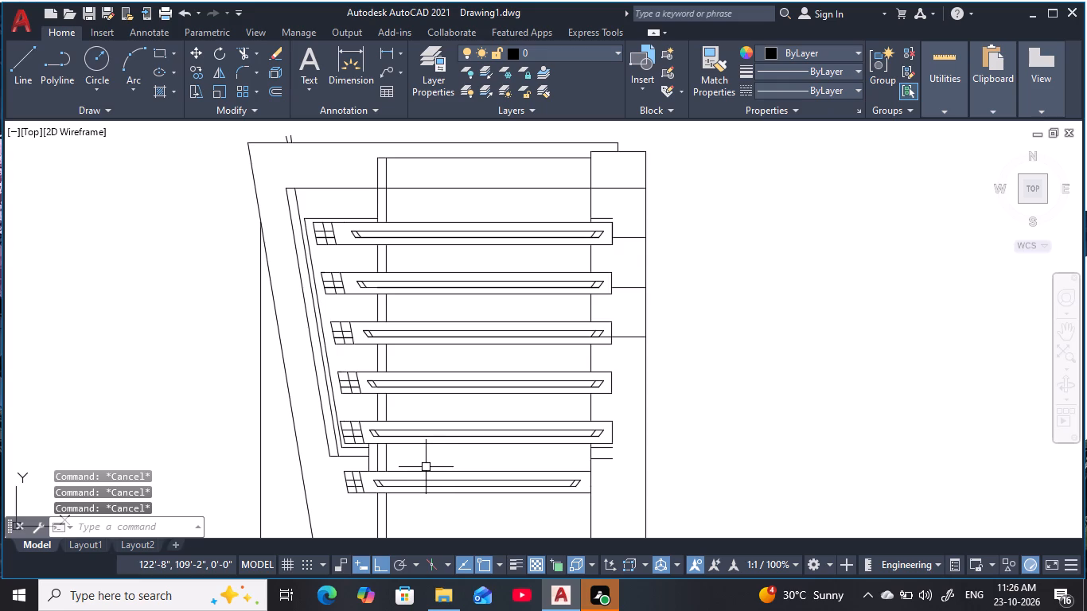
key("Escape")
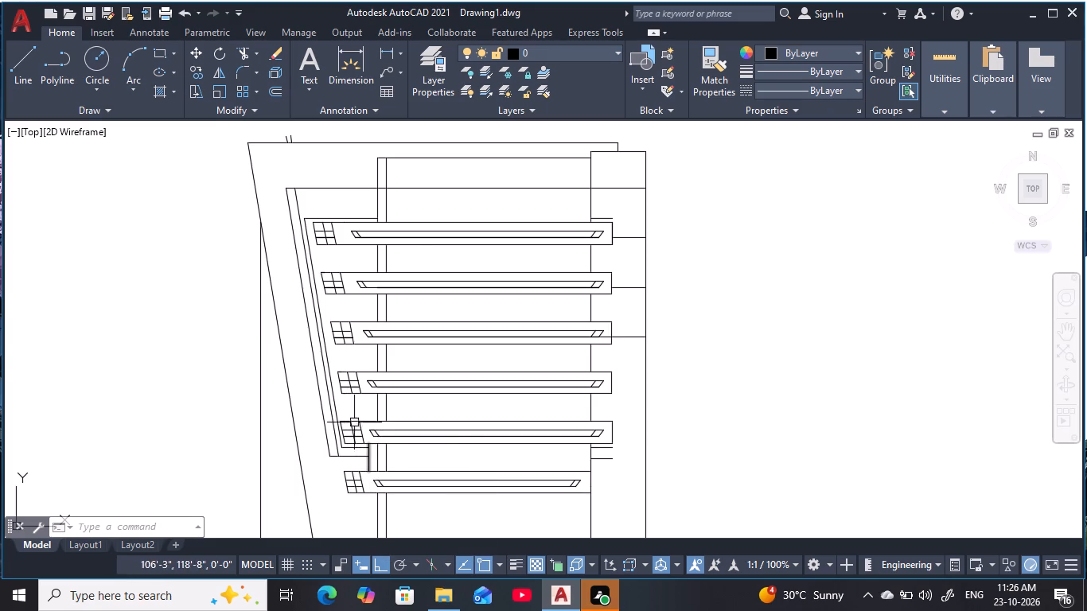
Remove the middle of the three parallel sloping lines beside the bands using Trim.
scroll(351, 385, "up", 1)
scroll(340, 371, "down", 1)
middle_click_drag(354, 385, 370, 425)
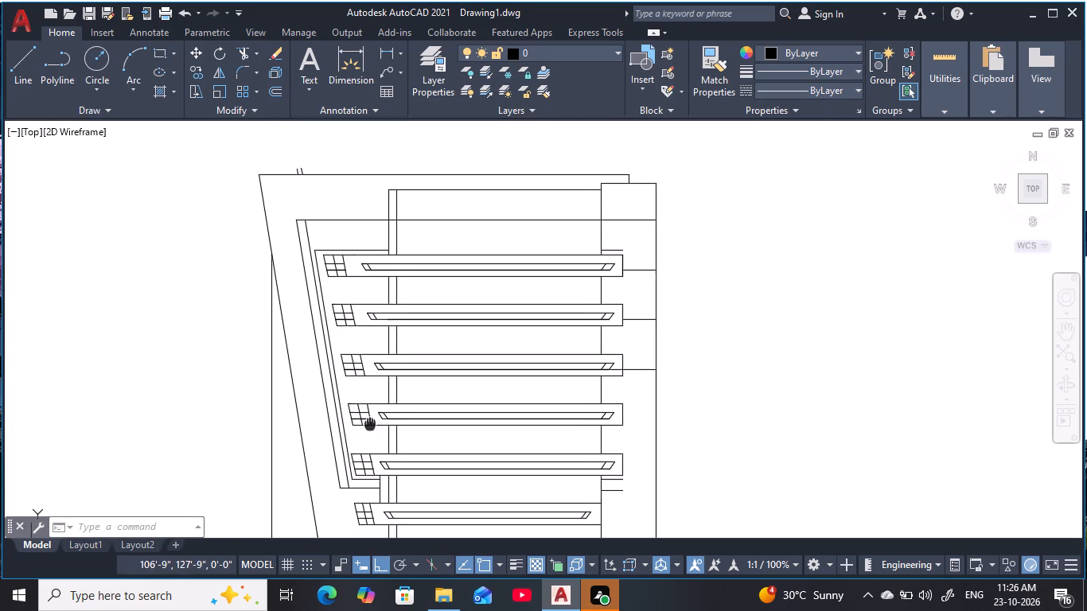
middle_click_drag(370, 425, 372, 438)
scroll(350, 461, "up", 1)
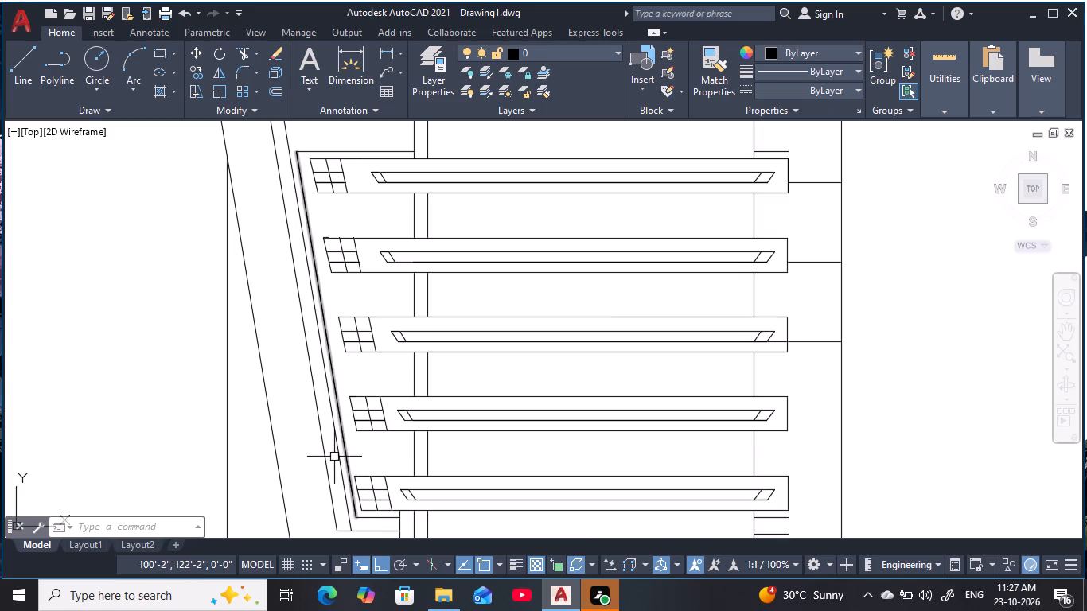
left_click(341, 458)
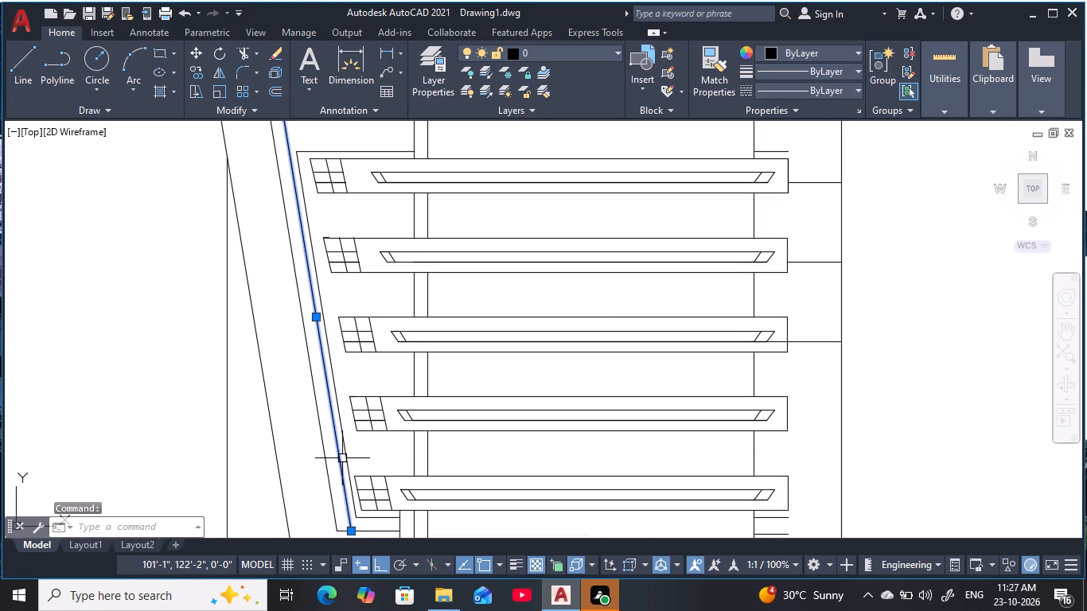
type("tr")
key("space")
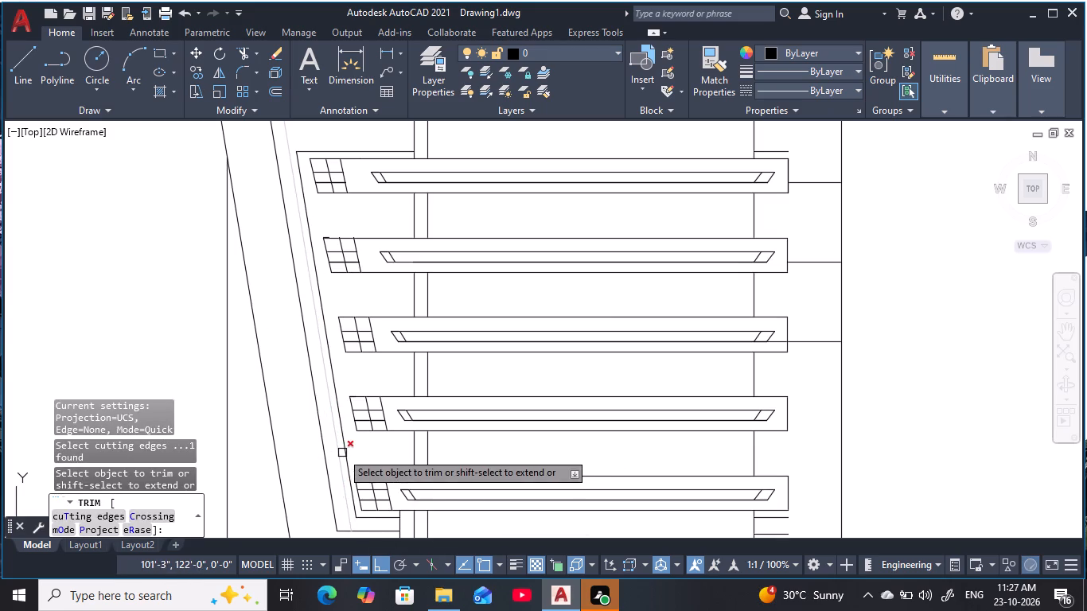
left_click(327, 426)
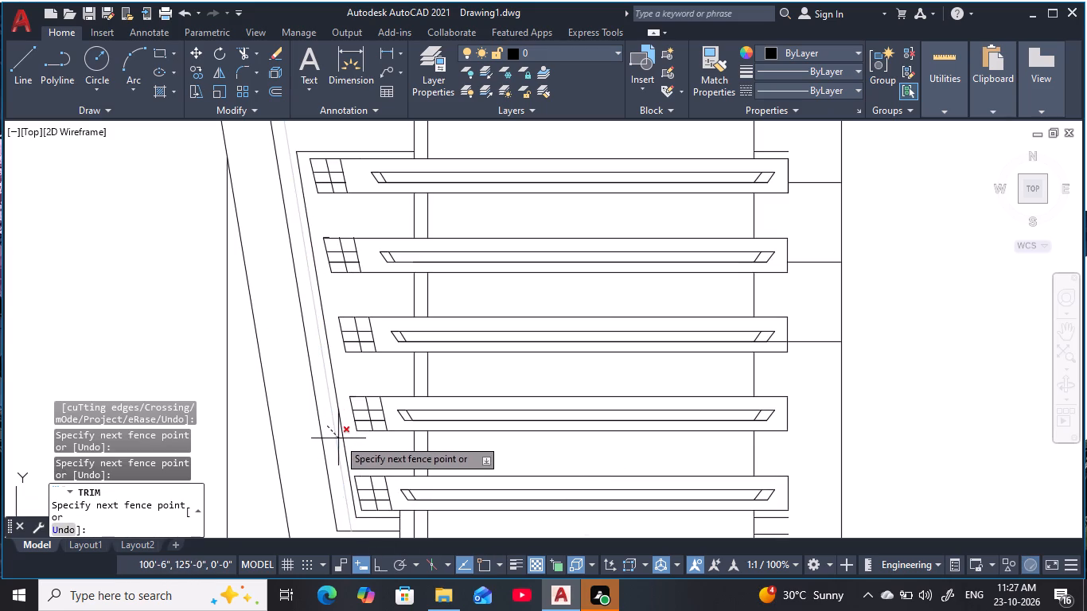
left_click(338, 443)
scroll(338, 442, "down", 2)
middle_click_drag(339, 442, 343, 454)
key("Escape")
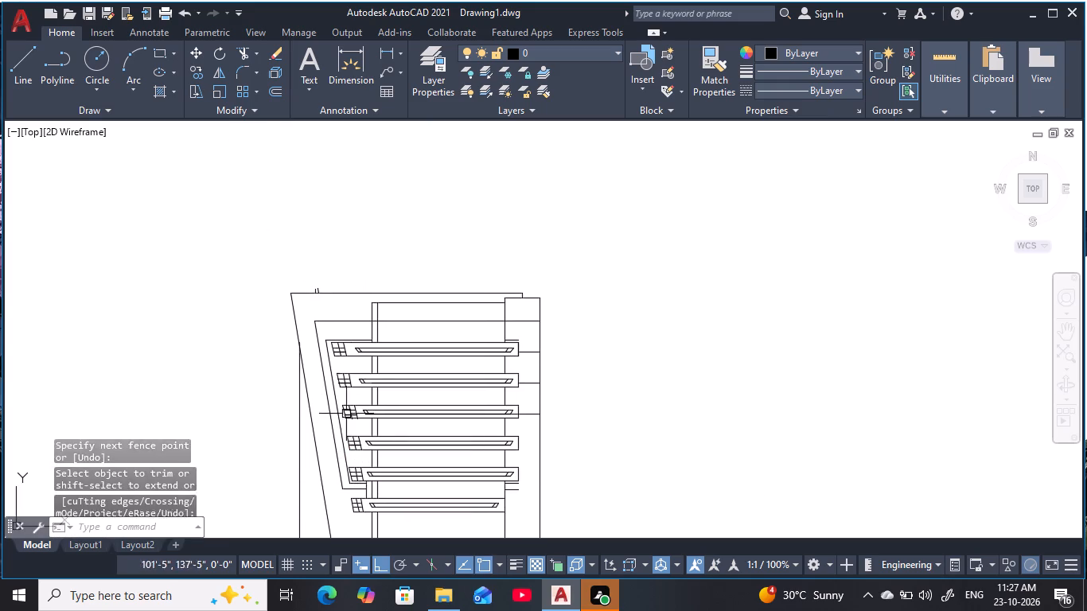
key("Escape")
key("Escape")
key("Escape")
key("Escape")
key("Escape")
Offset the outer sloping line of the frame beside the bands by 1' inward, toward the bands.
type("o")
key("space")
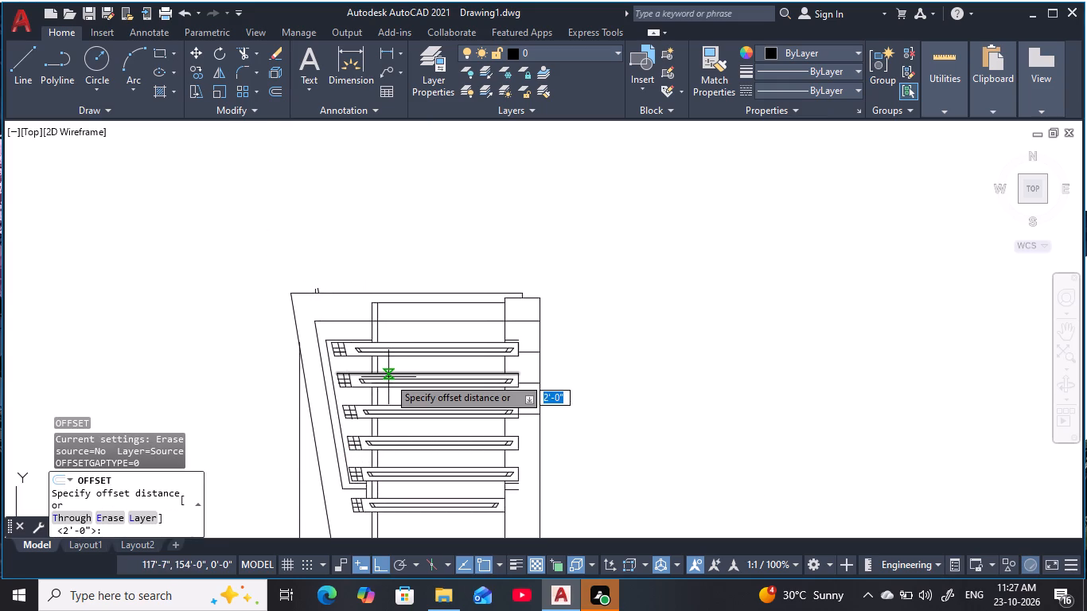
key("1")
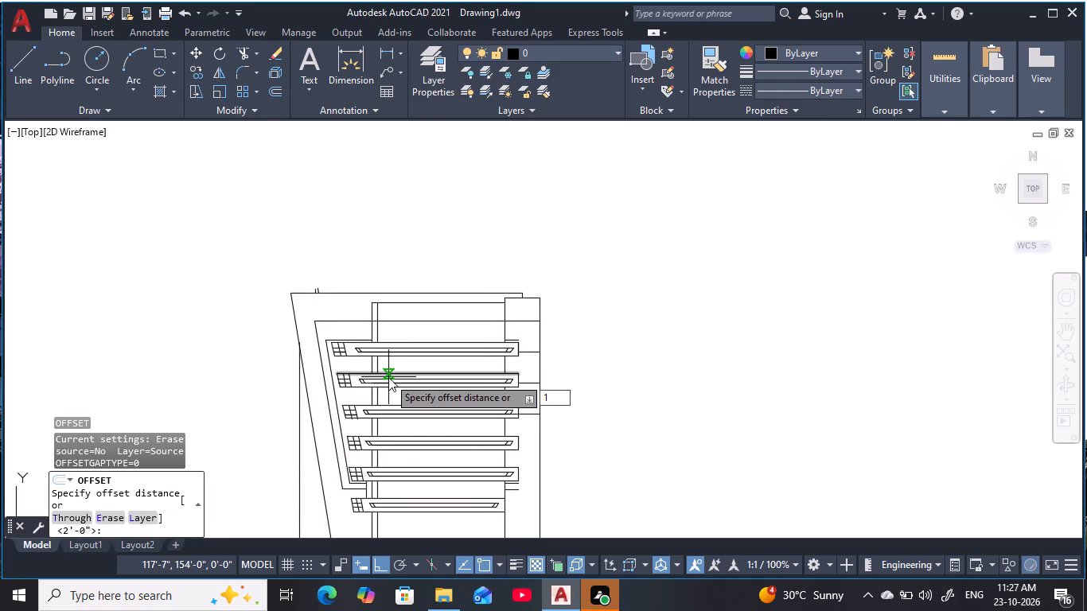
type("'")
key("space")
left_click(327, 411)
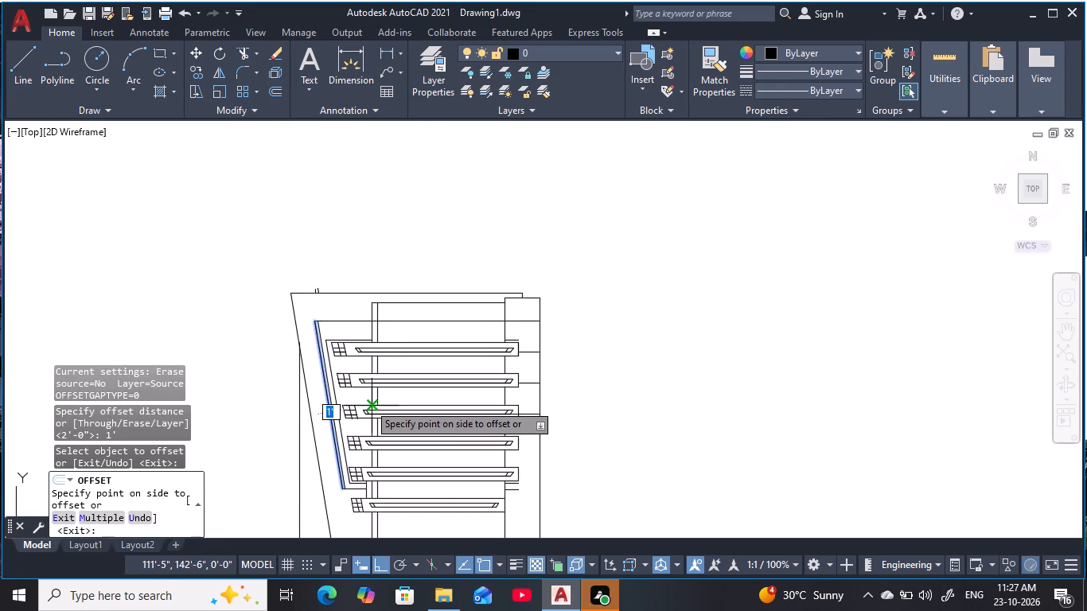
scroll(375, 403, "up", 2)
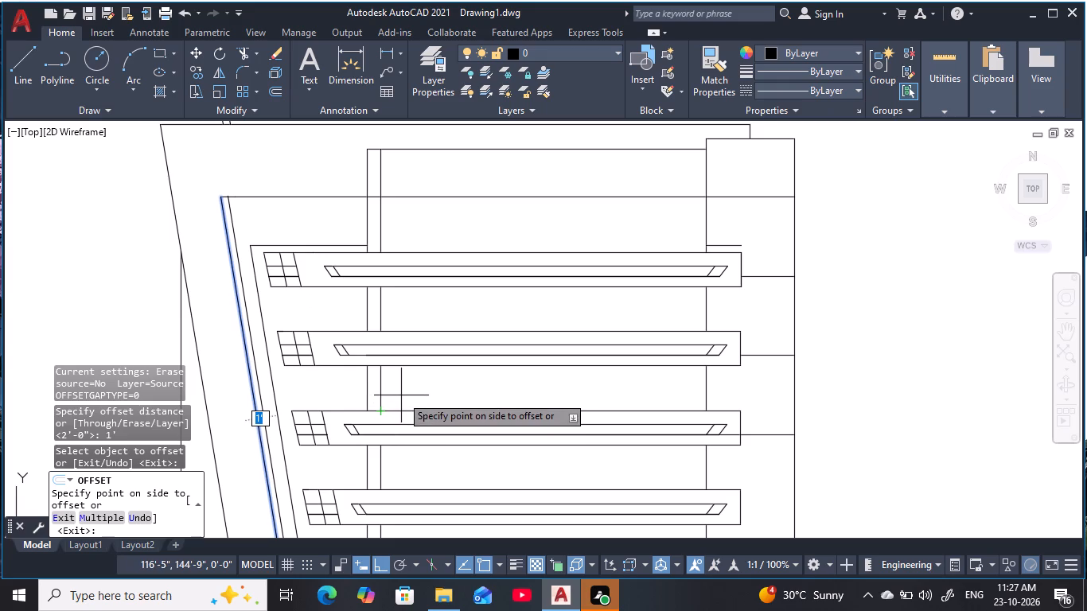
left_click(401, 395)
scroll(423, 396, "down", 1)
middle_click_drag(424, 395, 450, 277)
key("Escape")
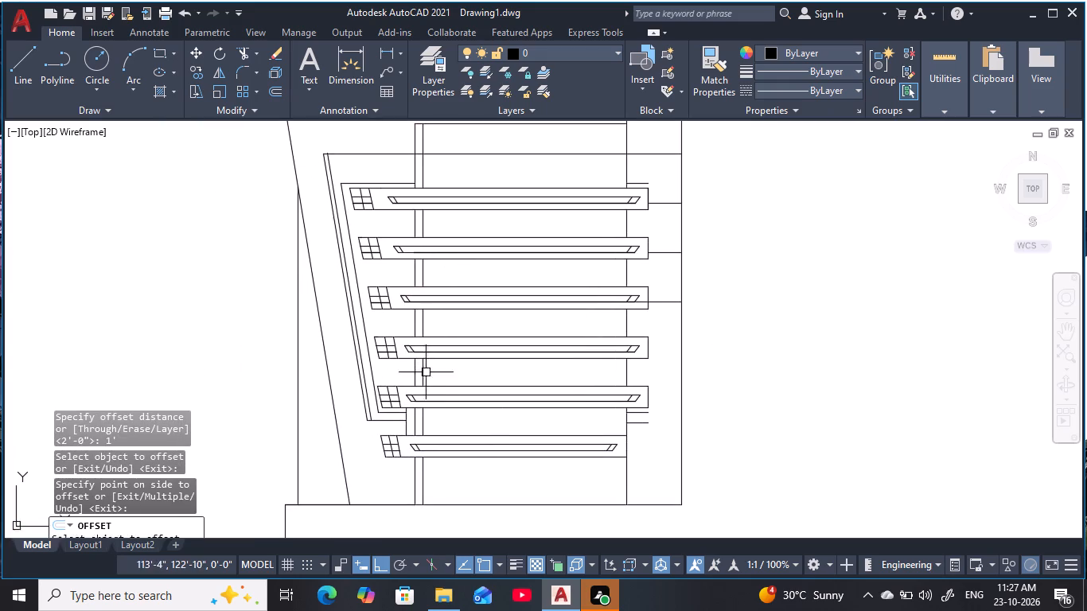
key("Escape")
key("Escape")
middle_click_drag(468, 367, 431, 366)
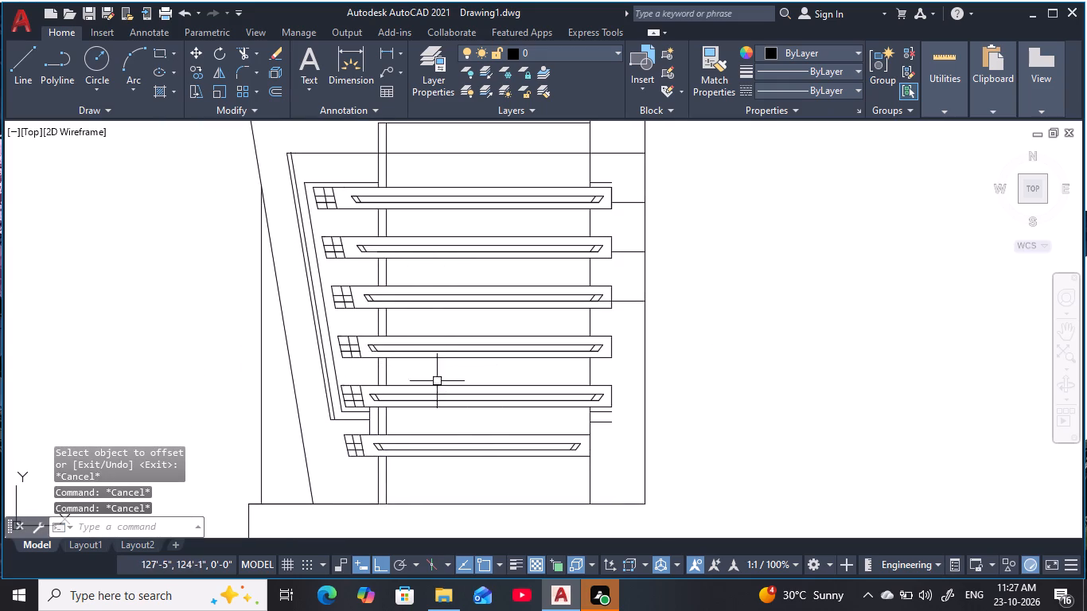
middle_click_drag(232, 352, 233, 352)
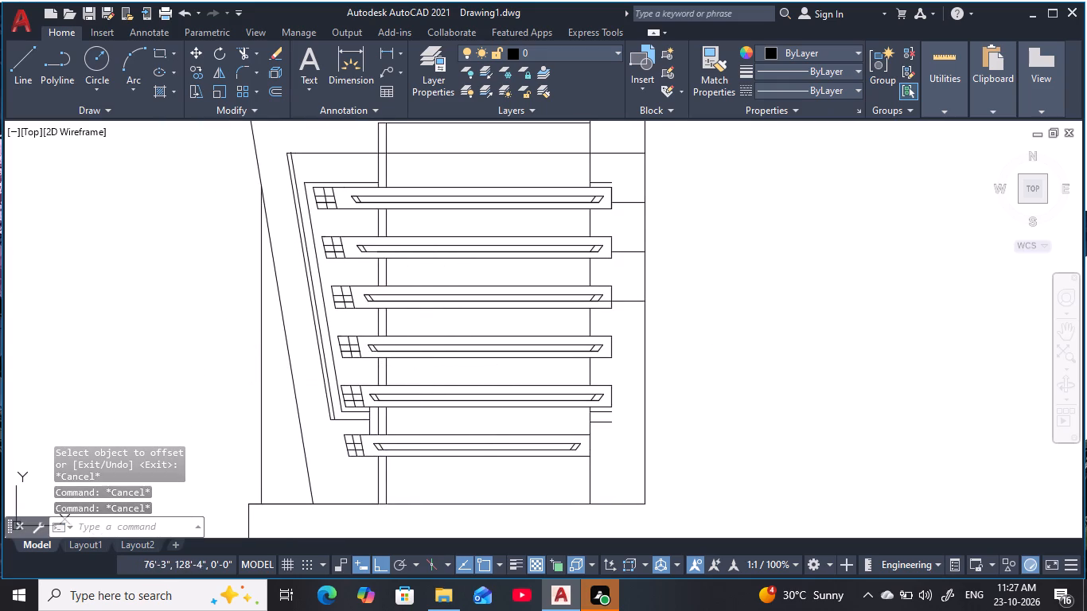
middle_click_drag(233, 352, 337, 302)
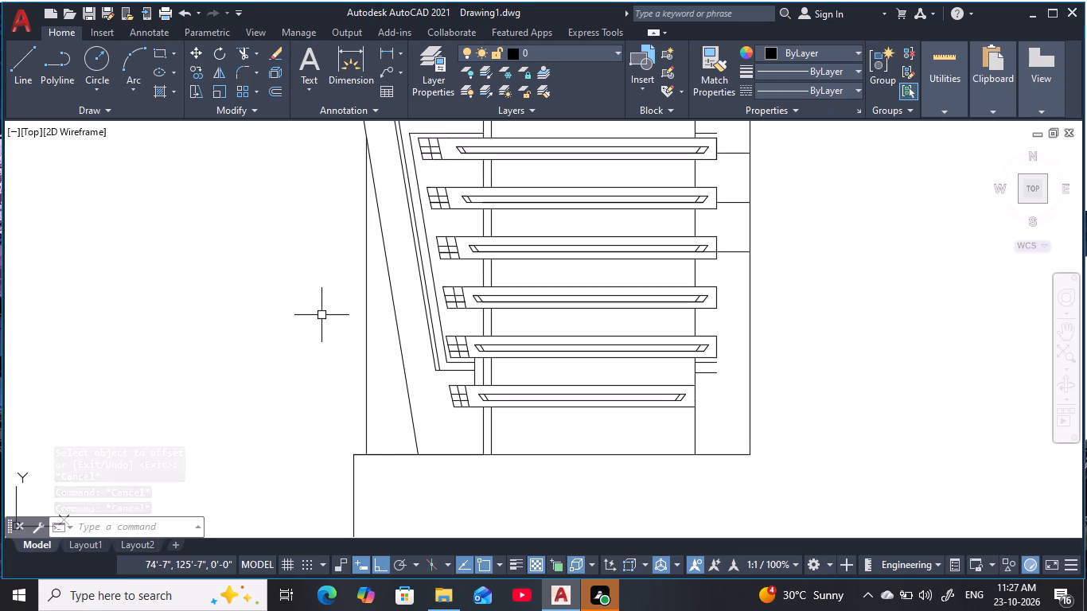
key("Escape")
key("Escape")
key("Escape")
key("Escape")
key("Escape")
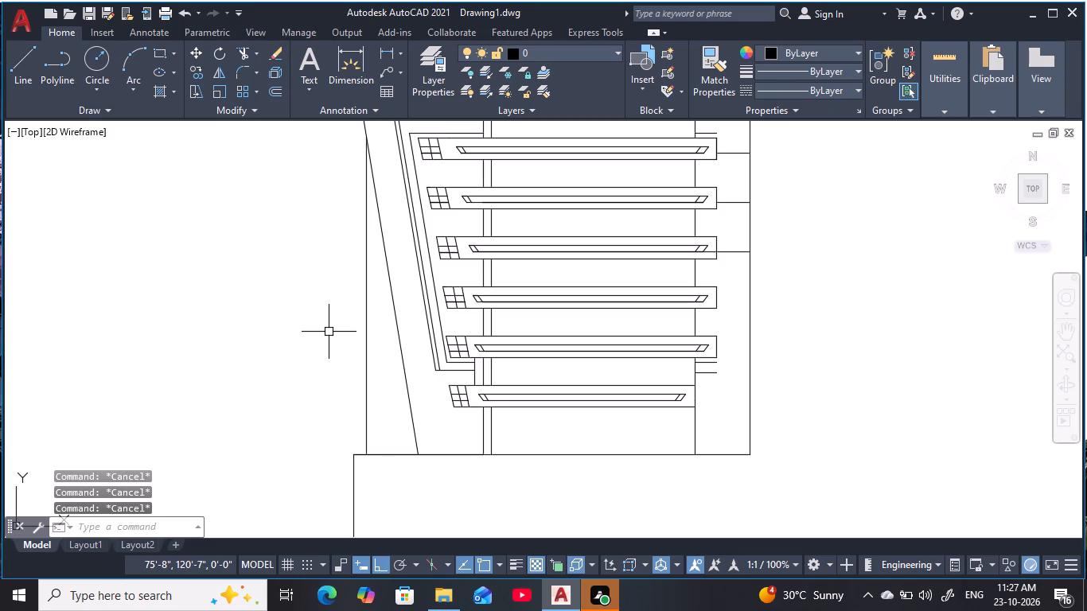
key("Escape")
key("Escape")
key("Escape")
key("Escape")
Draw a horizontal line about 11' long outward from the long sloping edge, level with the lowest band's top edge, past the outer vertical line.
middle_click_drag(378, 408, 378, 423)
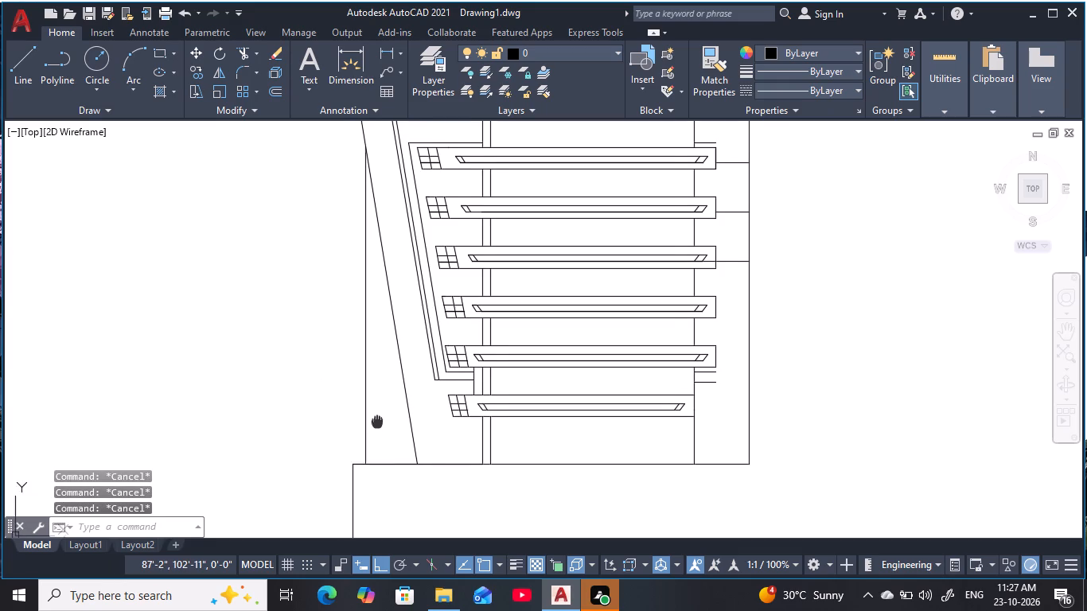
middle_click_drag(378, 423, 379, 426)
scroll(397, 424, "up", 1)
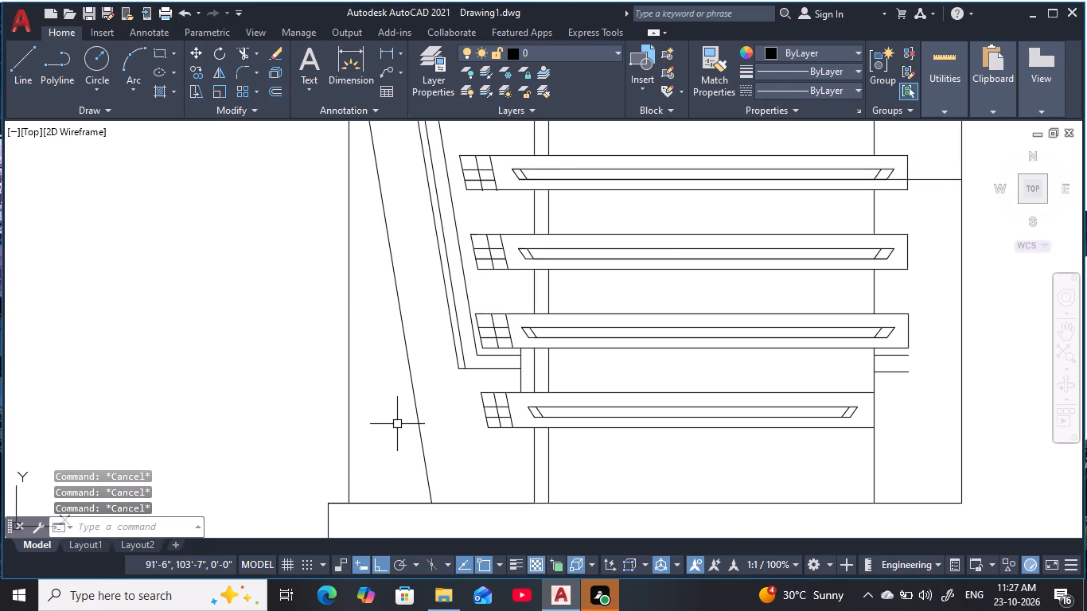
middle_click_drag(397, 424, 387, 413)
scroll(455, 394, "up", 2)
middle_click_drag(455, 392, 433, 381)
key("Escape")
key("Escape")
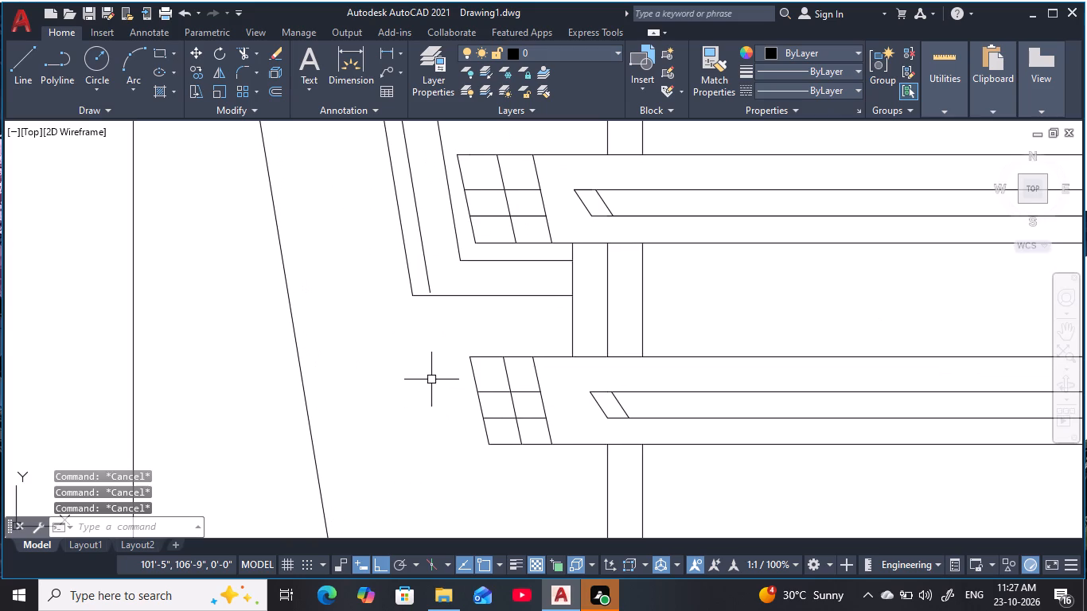
key("Escape")
type("l")
key("space")
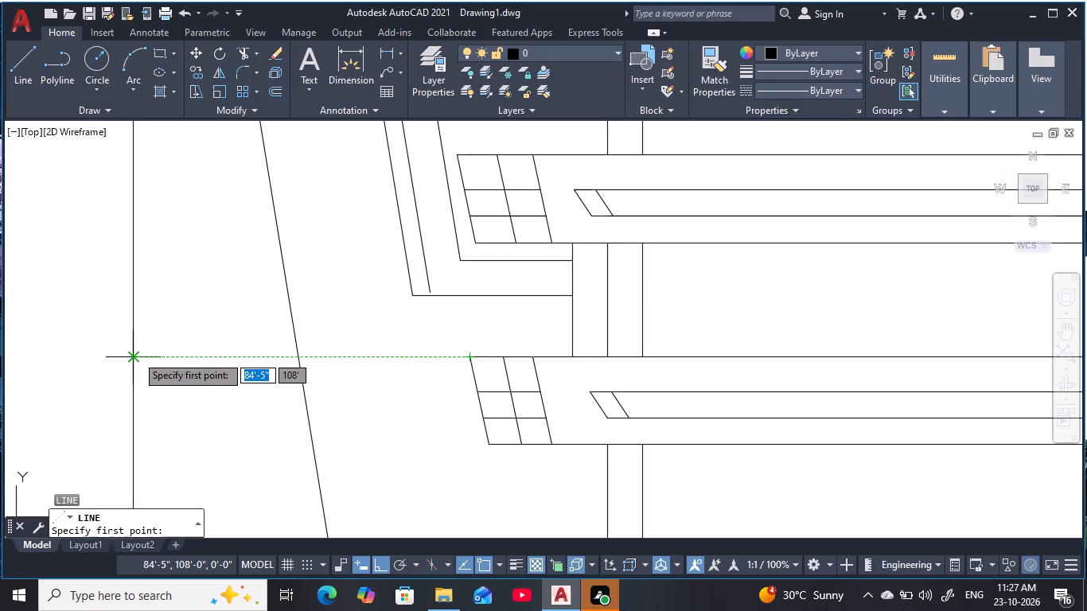
left_click(299, 358)
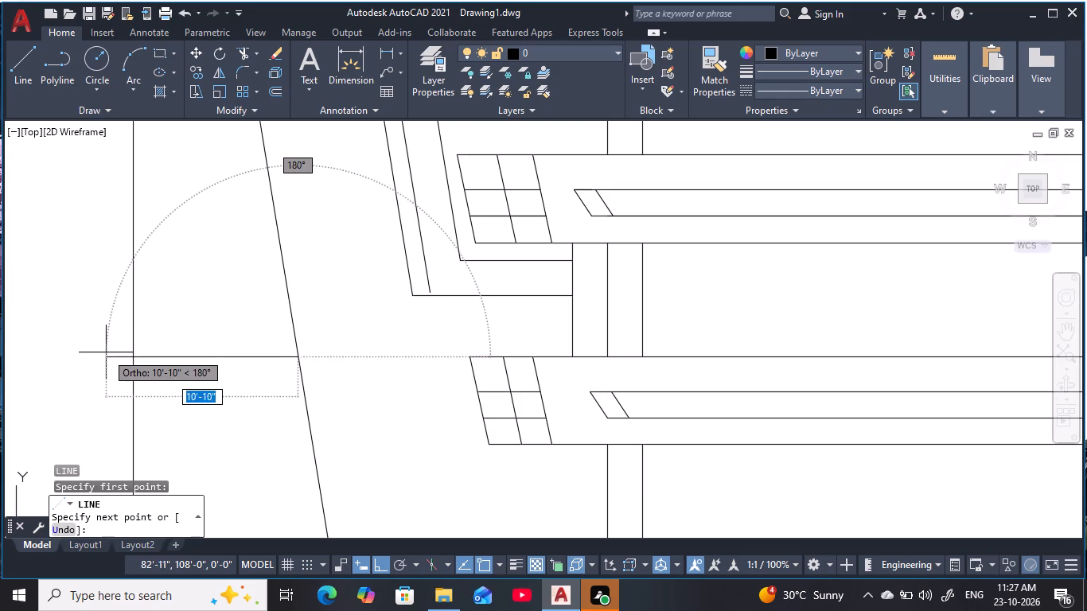
left_click(102, 353)
middle_click_drag(193, 389, 276, 337)
key("Escape")
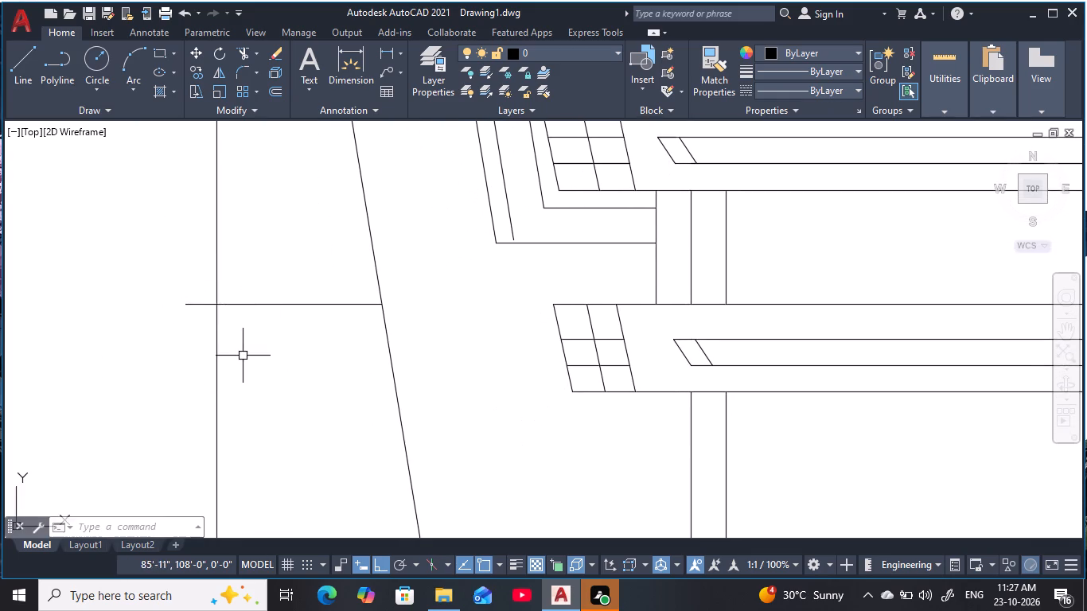
key("Escape")
key("Escape")
Draw a 12' horizontal line outward from the long sloping edge, level with the lowest band's bottom edge, ending flush with the line above.
middle_click_drag(275, 356, 269, 370)
key("l")
key("space")
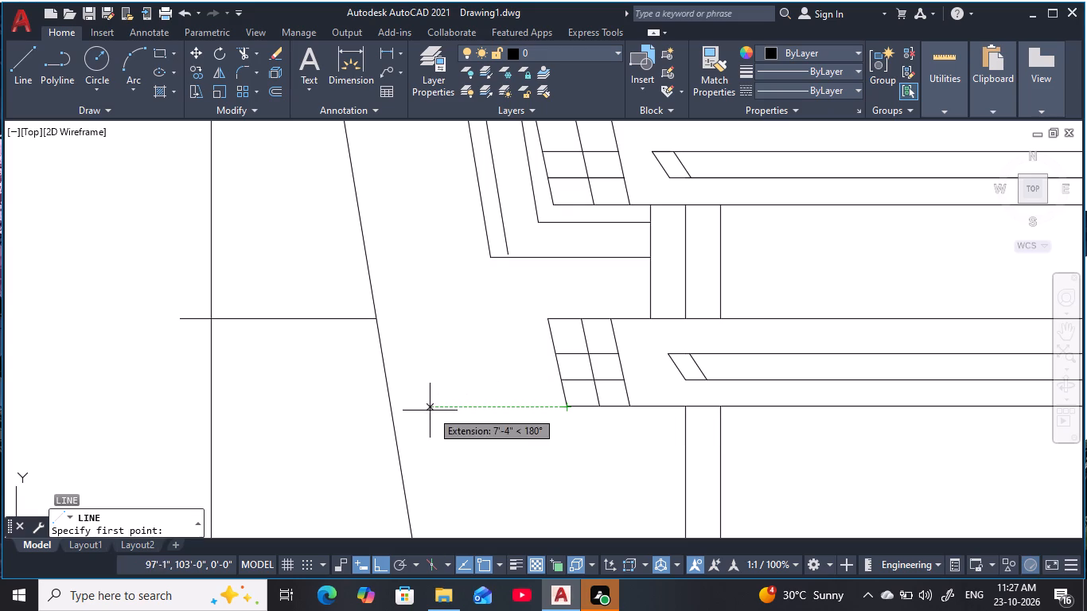
left_click(388, 406)
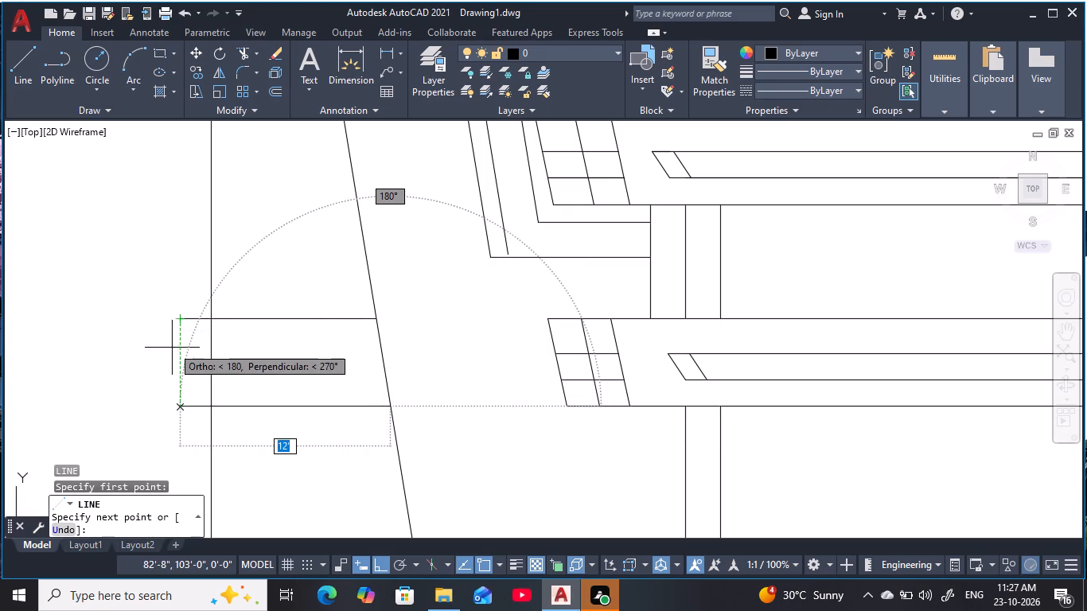
left_click(180, 409)
key("Escape")
key("Escape")
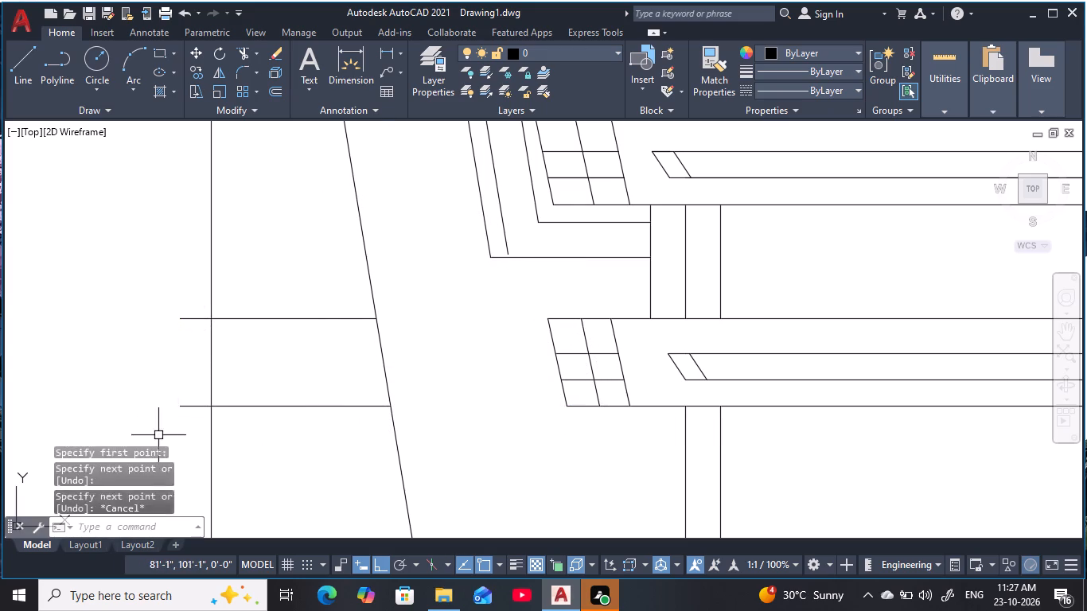
key("Escape")
scroll(197, 425, "down", 1)
key("Escape")
key("Escape")
key("Escape")
Close the outer end of the two horizontal lines at the lowest band with a vertical line.
middle_click_drag(261, 403, 282, 391)
key("Escape")
type("l")
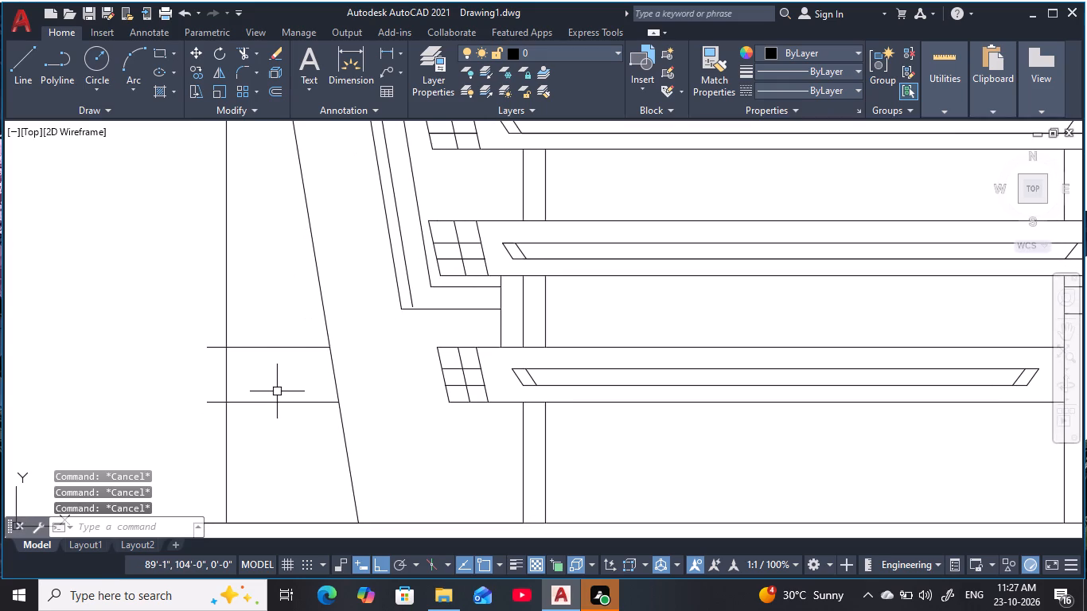
key("space")
left_click(209, 349)
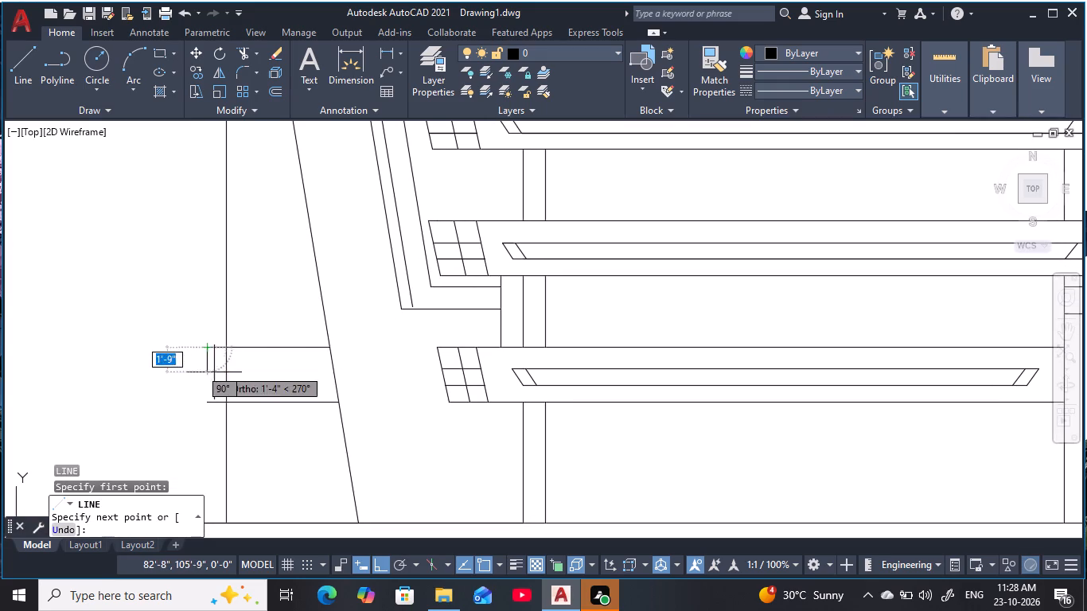
left_click(207, 403)
key("Escape")
key("Escape")
scroll(293, 387, "down", 1)
middle_click_drag(296, 387, 300, 409)
key("Escape")
key("Escape")
key("Escape")
key("Escape")
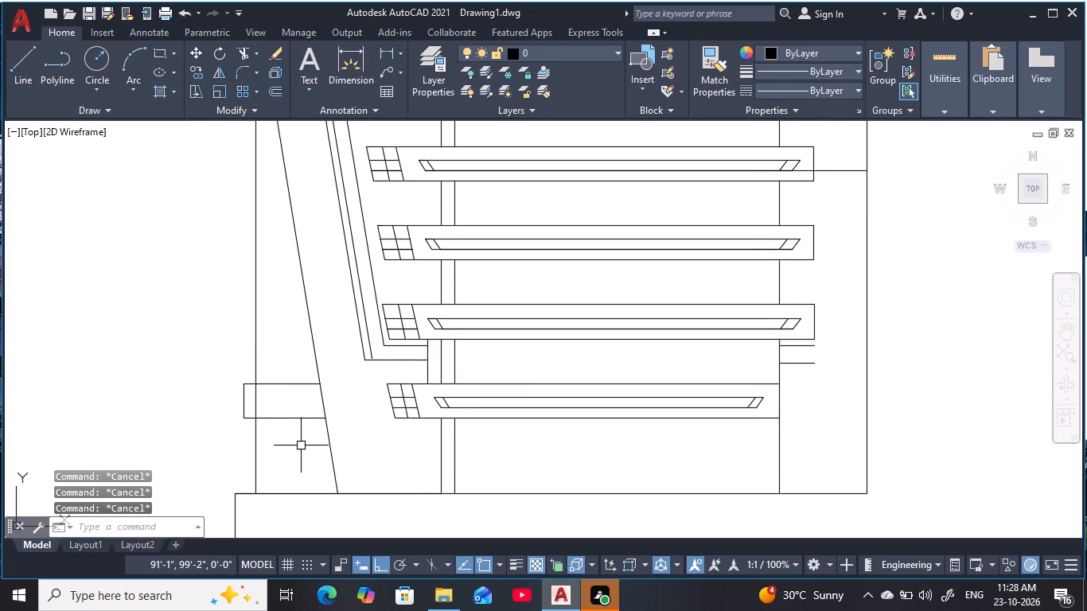
Draw a horizontal line about 10'-1" long outward from the long sloping edge, level with the fifth band's bottom edge, aligned with the box end below.
middle_click_drag(301, 446, 298, 477)
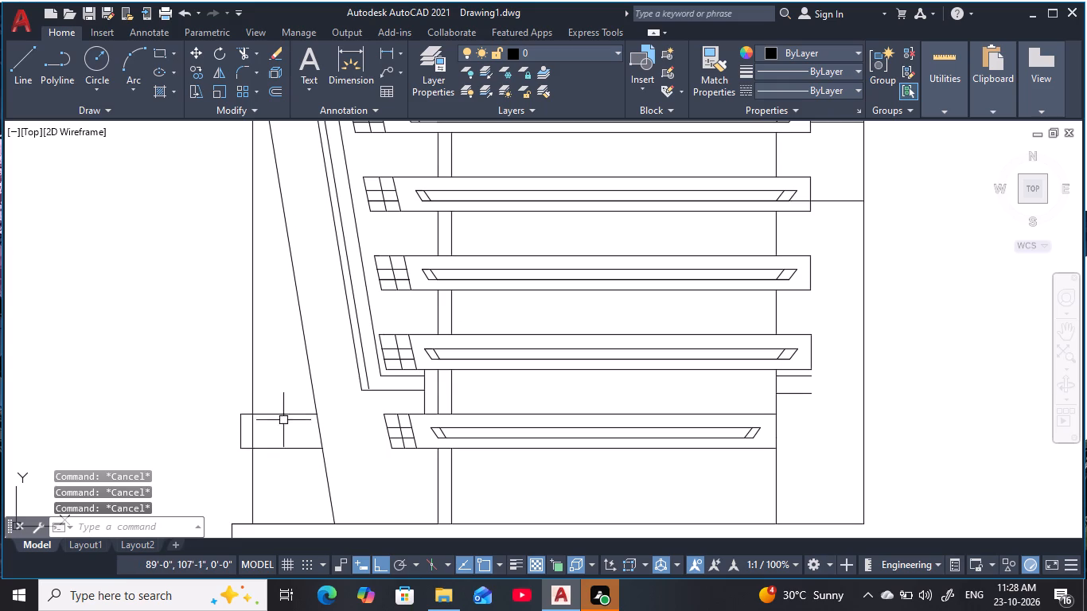
scroll(286, 437, "up", 1)
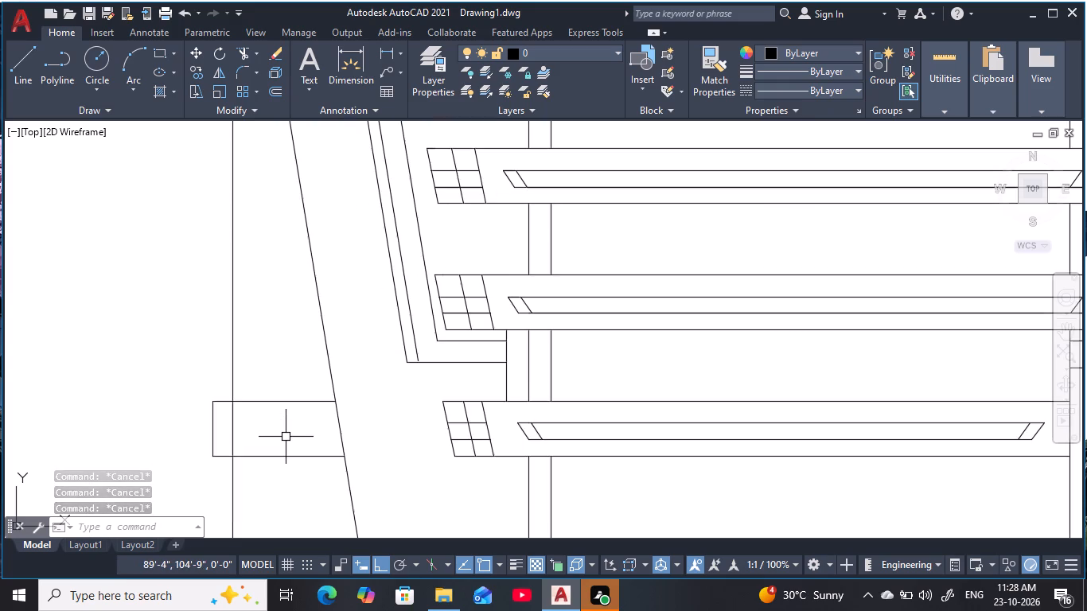
middle_click_drag(286, 437, 303, 465)
key("Escape")
key("Escape")
key("Escape")
key("Escape")
key("Escape")
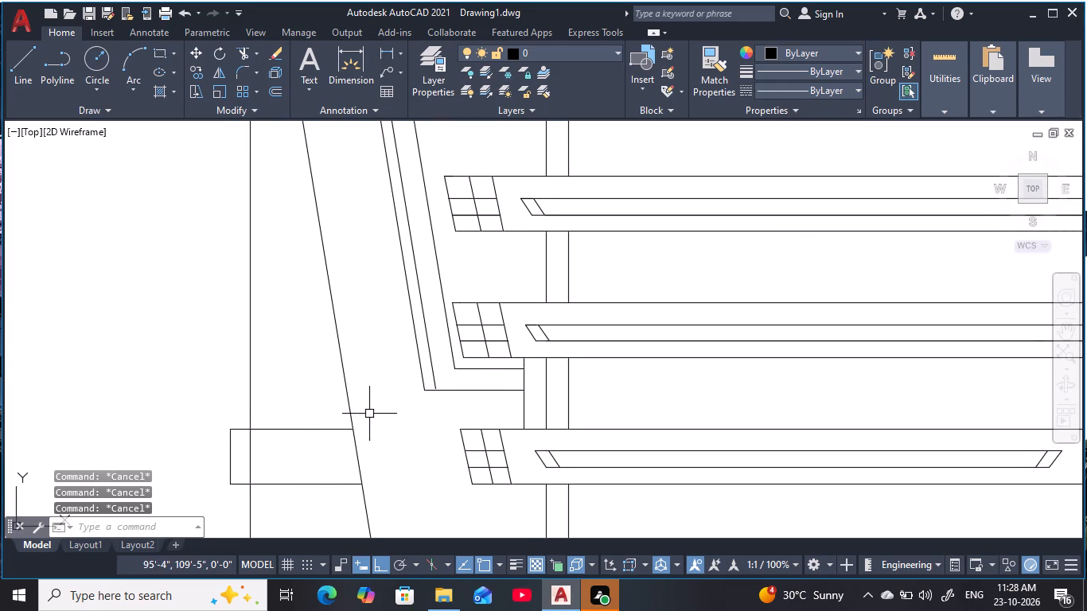
key("Escape")
key("Escape")
key("Escape")
type("l")
key("space")
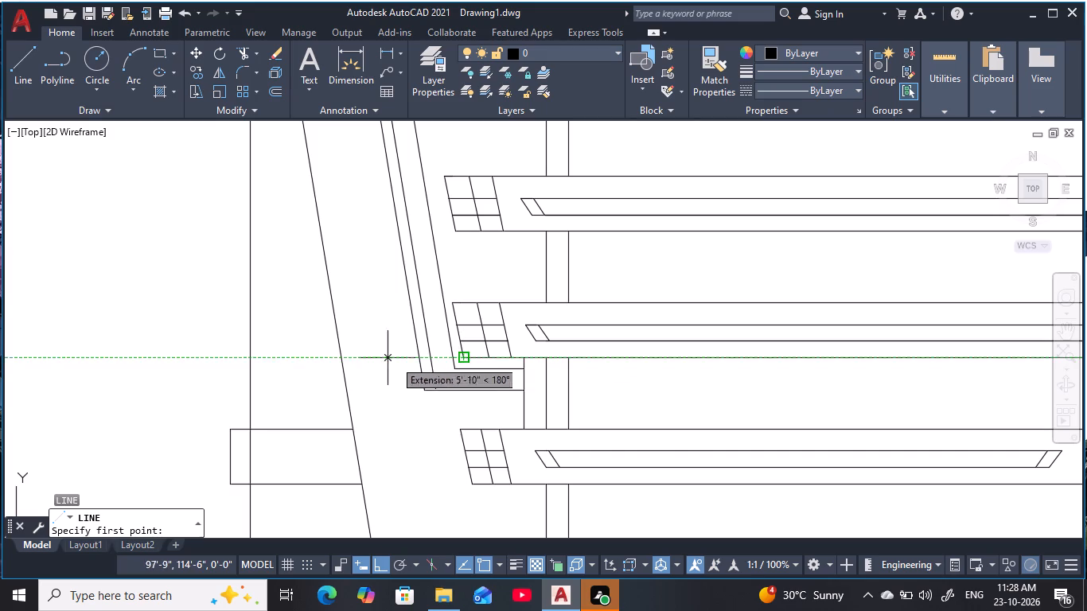
left_click(343, 359)
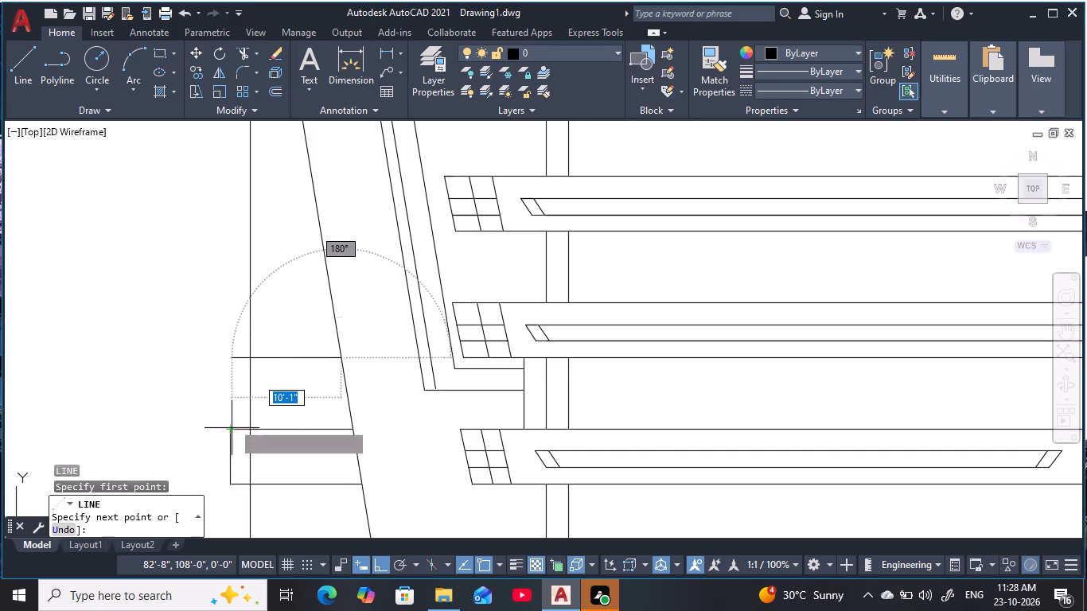
left_click(230, 357)
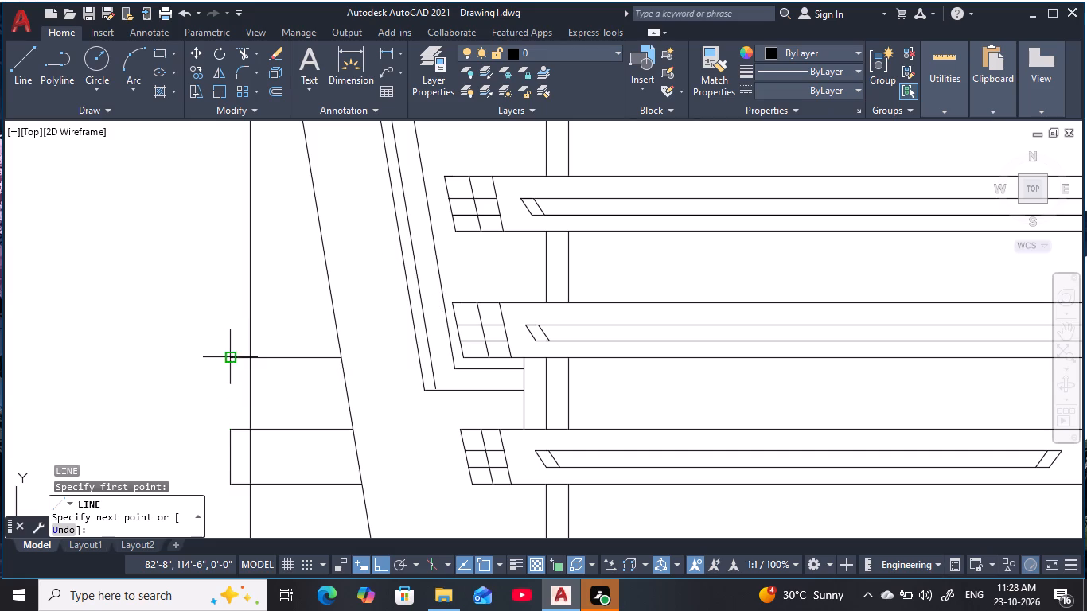
key("Escape")
key("Escape")
key("Escape")
key("Escape")
Draw a horizontal line about 9'-4" long outward from the long sloping edge, near the fifth band's top edge level, flush with the line below.
key("space")
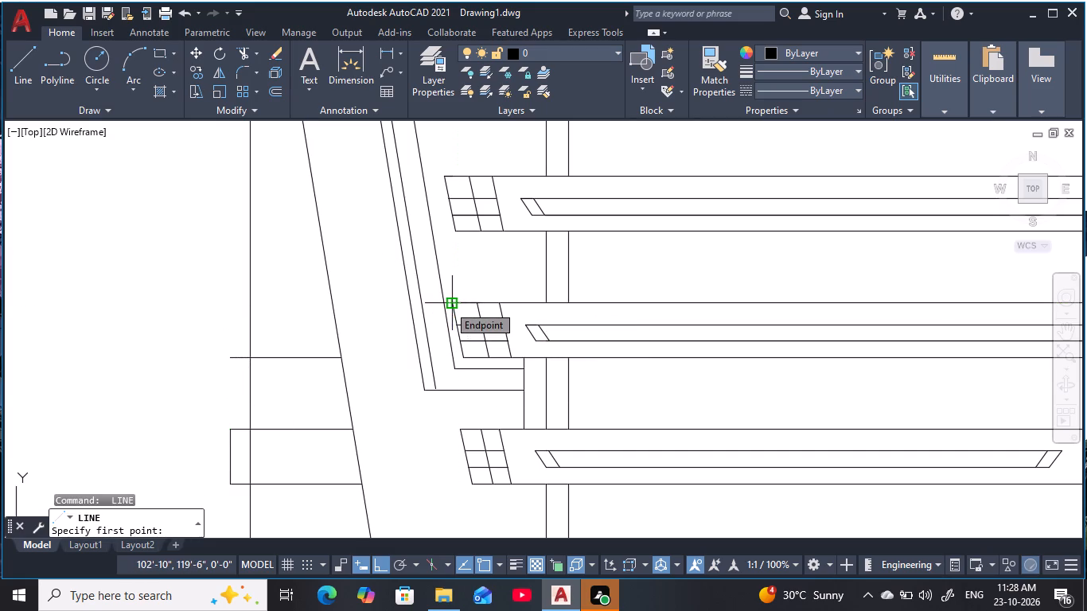
left_click(332, 306)
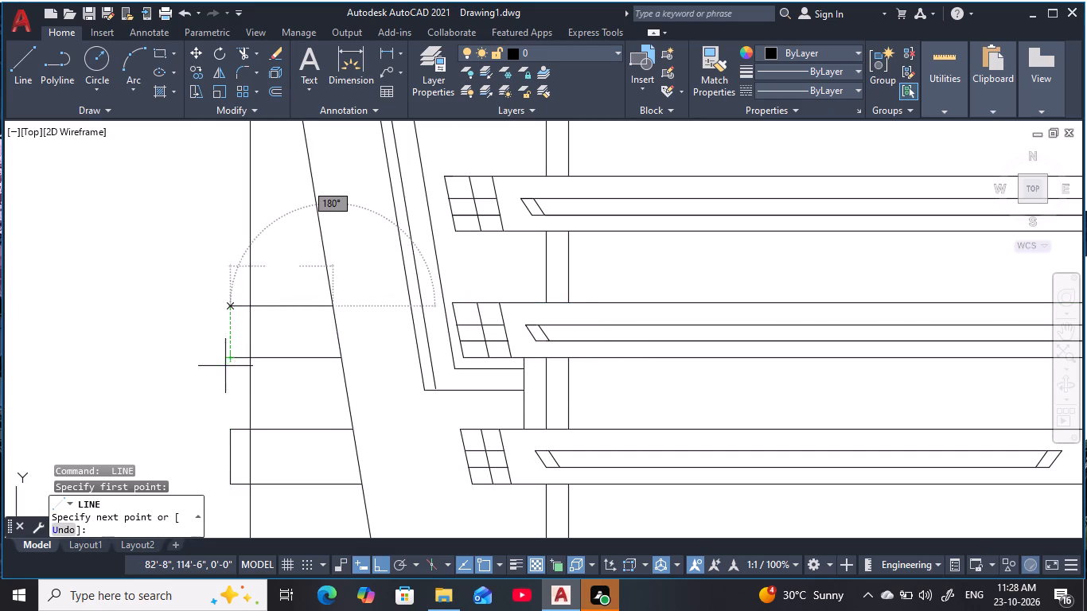
left_click(230, 306)
key("Escape")
key("Escape")
key("Escape")
Draw a horizontal line about 8'-3" long outward from the long sloping edge, level with the fourth band's bottom edge, flush with the lines below.
middle_click_drag(310, 337, 308, 355)
key("Escape")
key("Escape")
key("Escape")
middle_click_drag(340, 346, 335, 395)
key("Escape")
key("space")
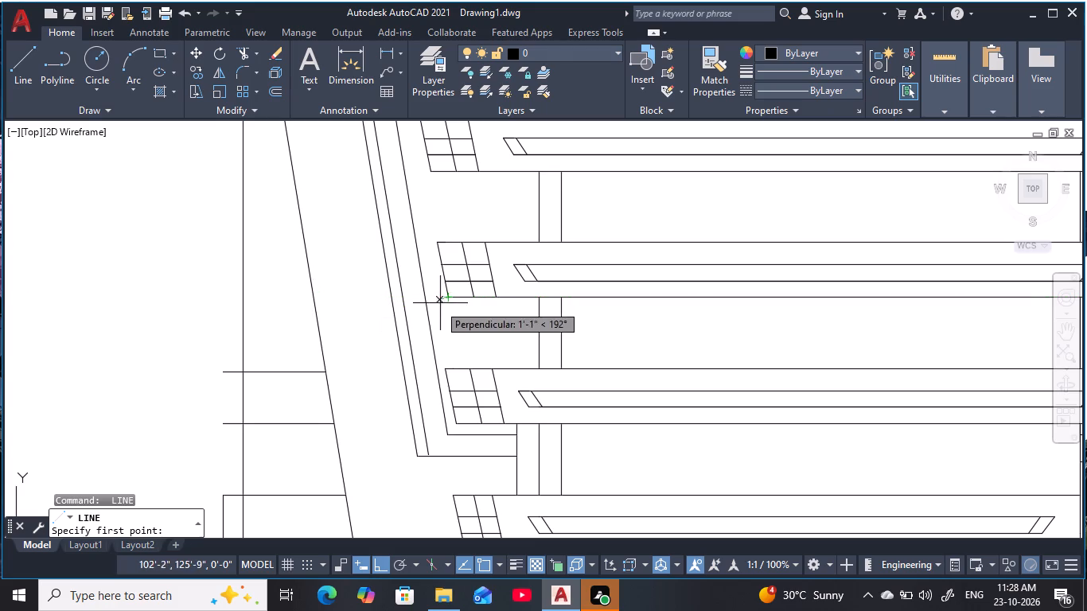
key("Escape")
key("Escape")
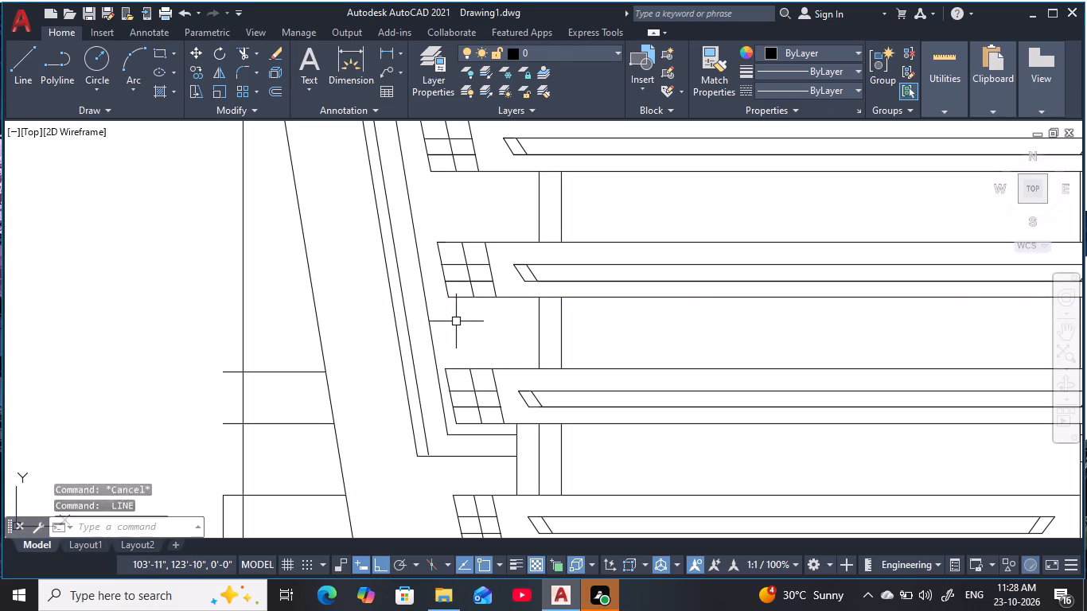
key("Escape")
key("Escape")
key("Escape")
key("space")
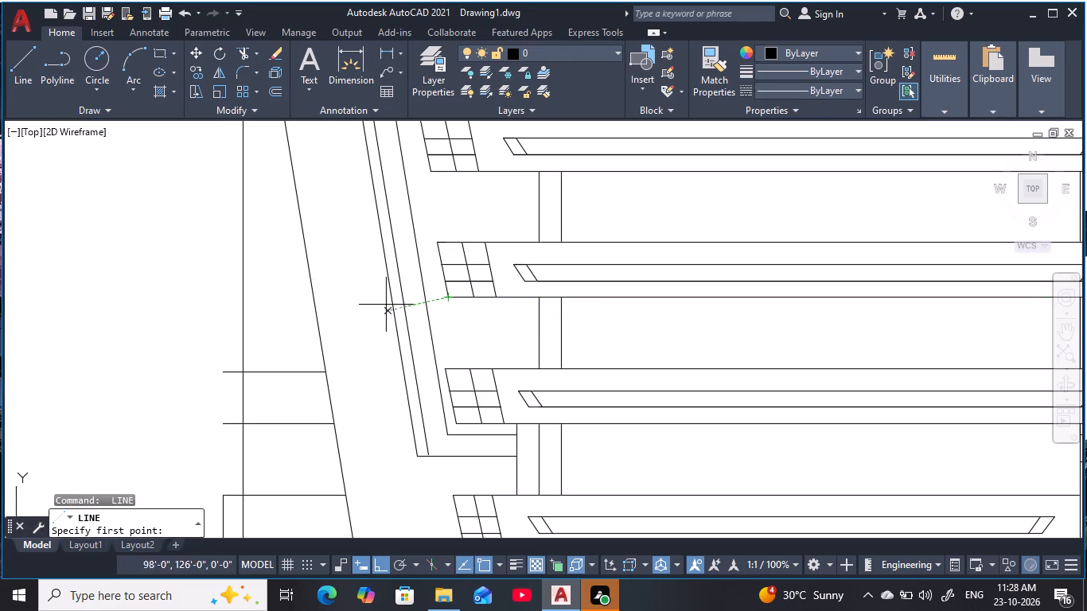
left_click(314, 299)
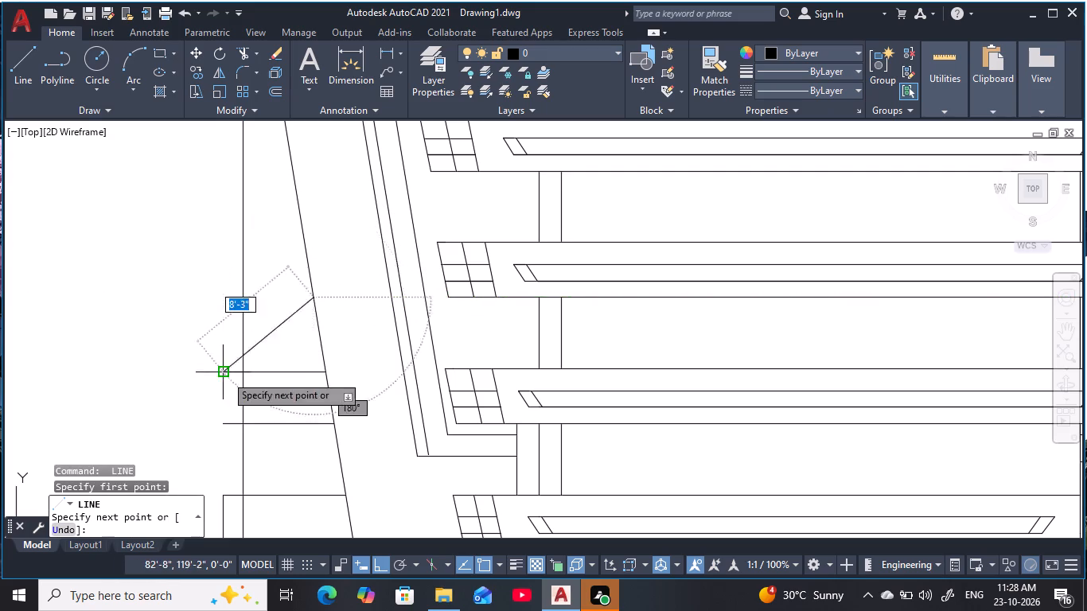
left_click(224, 298)
key("Escape")
key("Escape")
key("Escape")
Draw a horizontal line about 7'-5" long outward from the long sloping edge, level with the fourth band's top edge, flush with the lines below.
middle_click_drag(229, 239, 244, 331)
key("Escape")
key("Escape")
key("space")
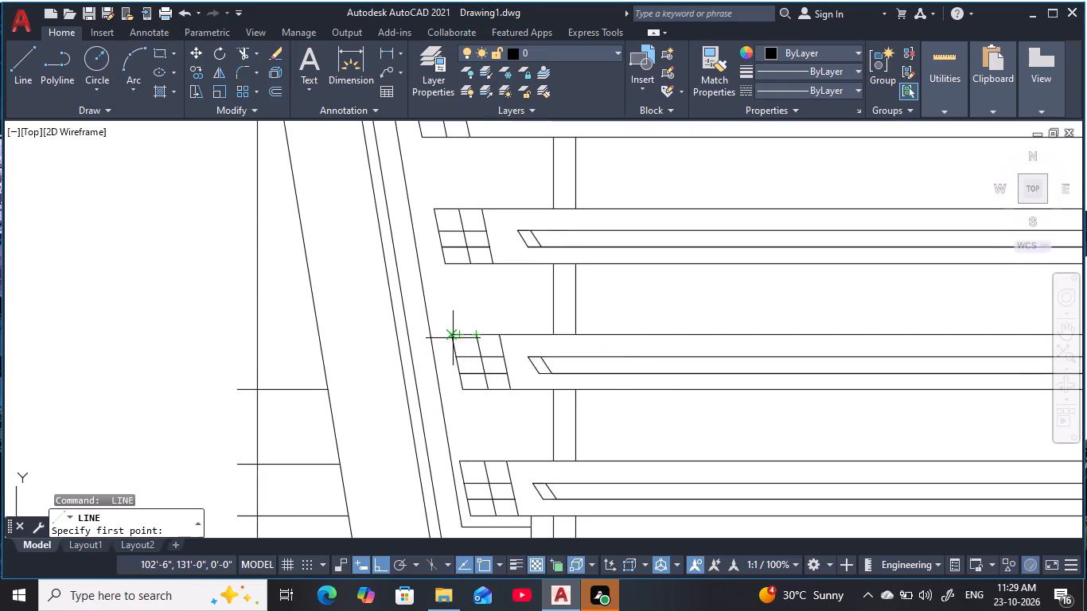
left_click(322, 334)
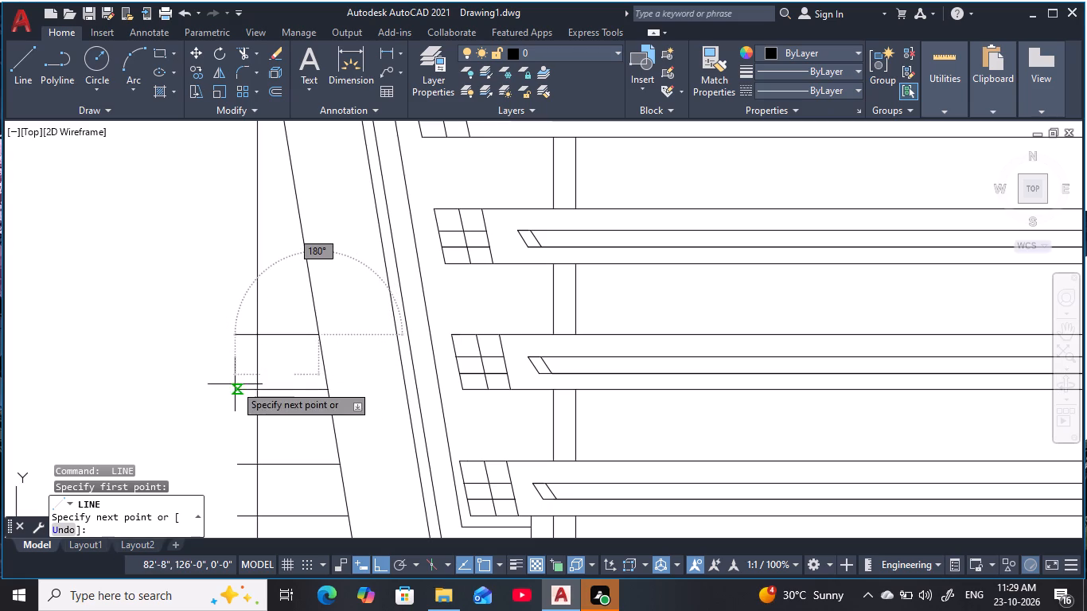
left_click(235, 335)
key("Escape")
key("Escape")
key("Escape")
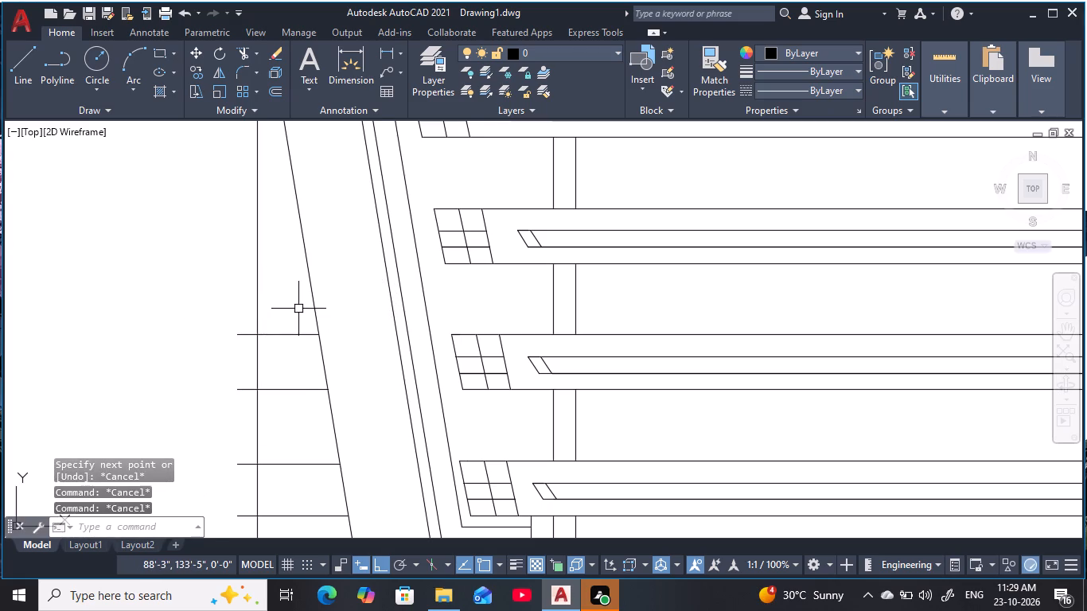
Draw a horizontal line outward from the long sloping edge, level with the third band's bottom edge, ending flush with the lines below.
middle_click_drag(298, 309, 297, 361)
key("Escape")
key("space")
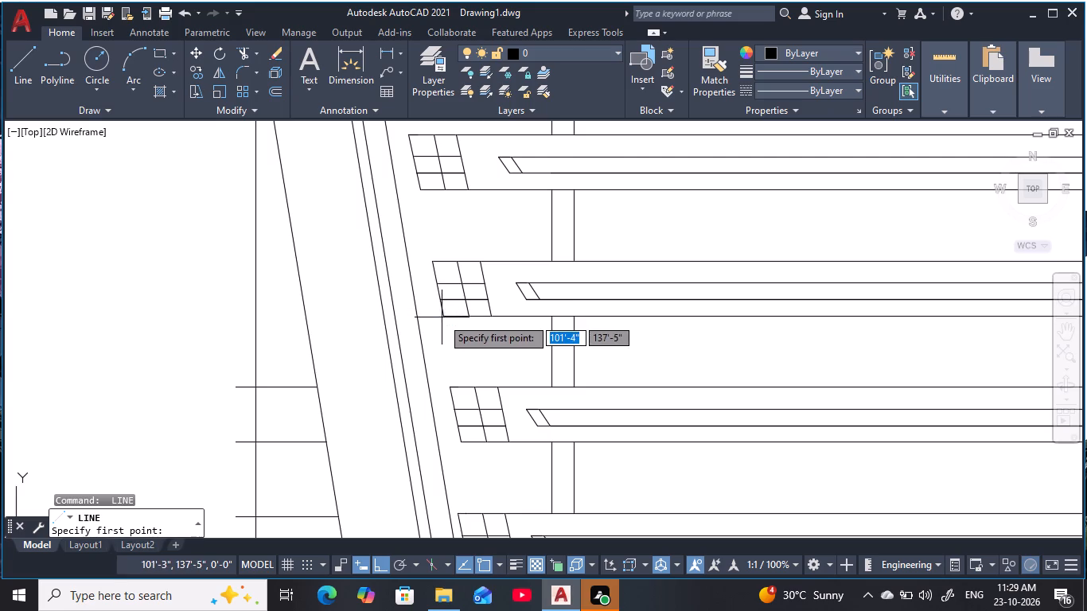
left_click(305, 319)
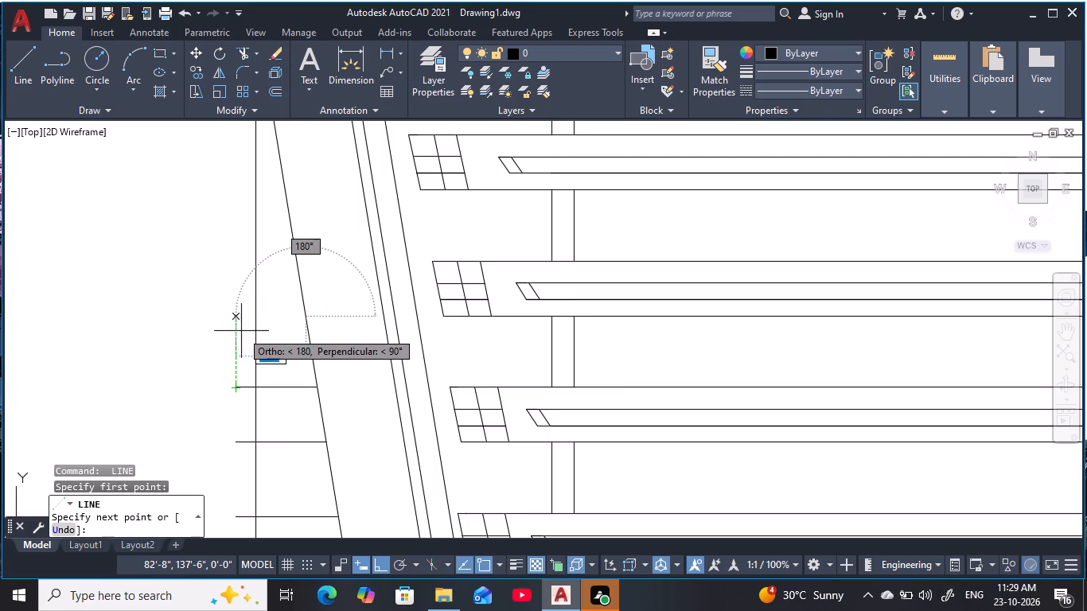
left_click(236, 317)
key("space")
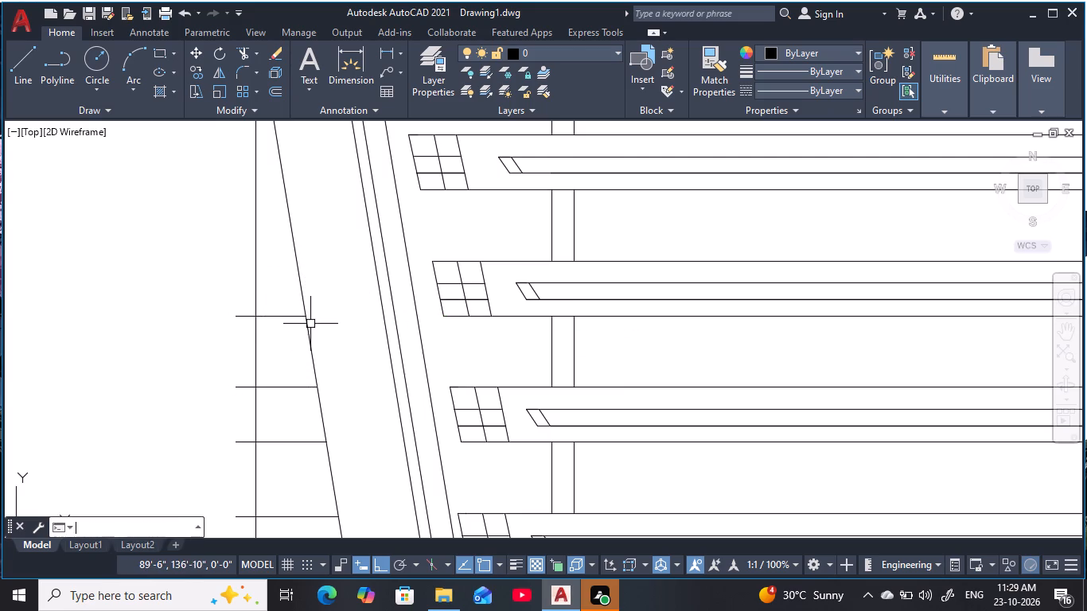
key("Escape")
key("Escape")
key("Escape")
Draw a horizontal line about 5'-6" long outward from the long sloping edge, level with the third band's top edge, flush with the lines below.
key("space")
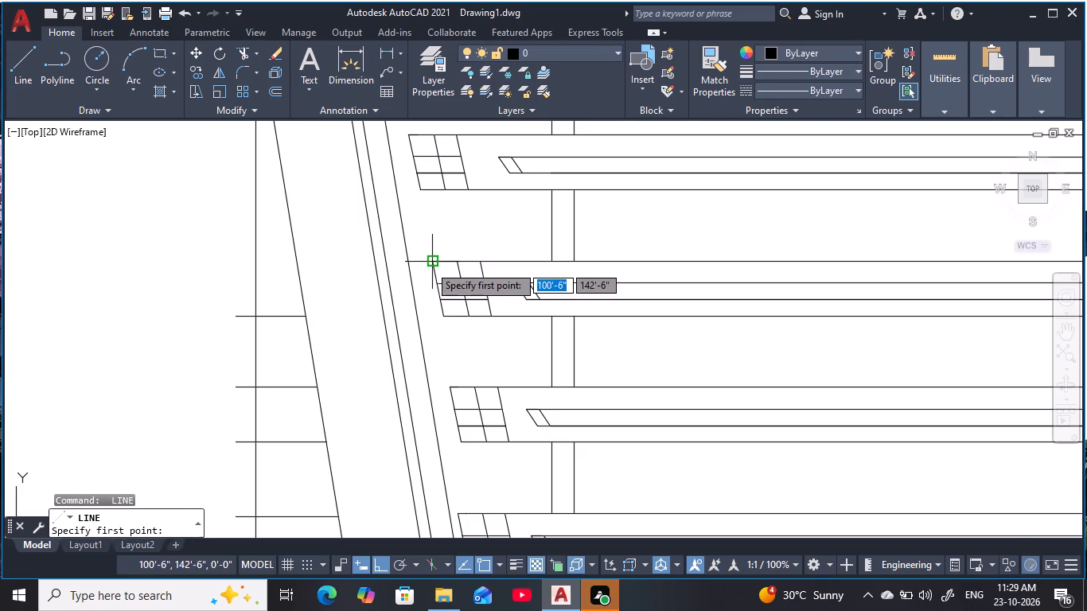
left_click(296, 261)
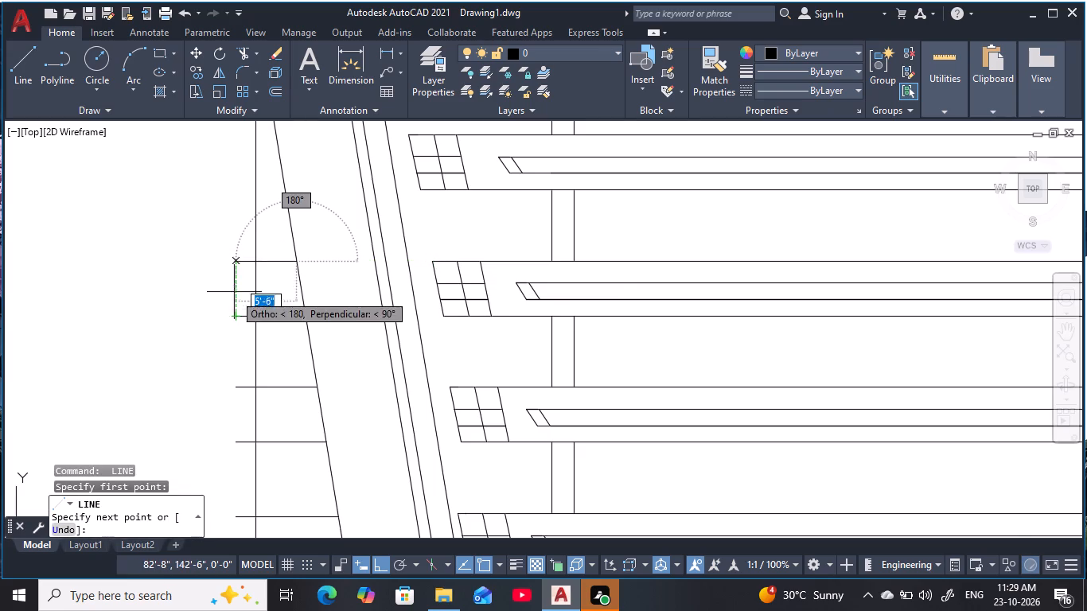
left_click(235, 261)
key("Escape")
key("Escape")
scroll(263, 333, "down", 1)
middle_click_drag(263, 333, 264, 333)
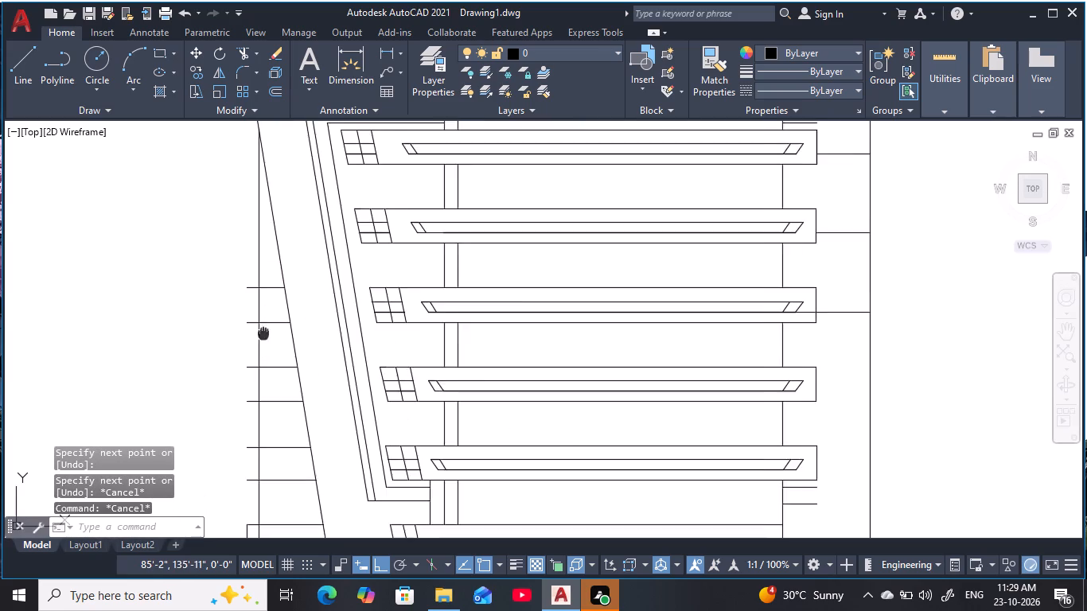
middle_click_drag(264, 333, 282, 370)
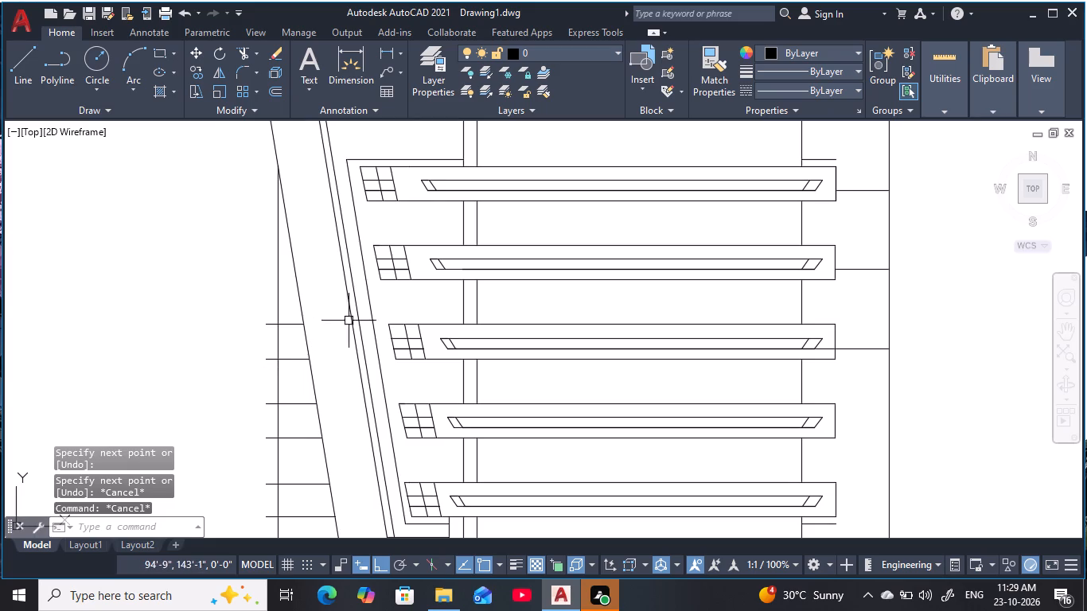
Draw a horizontal line about 4'-5" long outward from the long sloping edge, near the second band's bottom edge level, flush with the lines below.
key("Escape")
key("space")
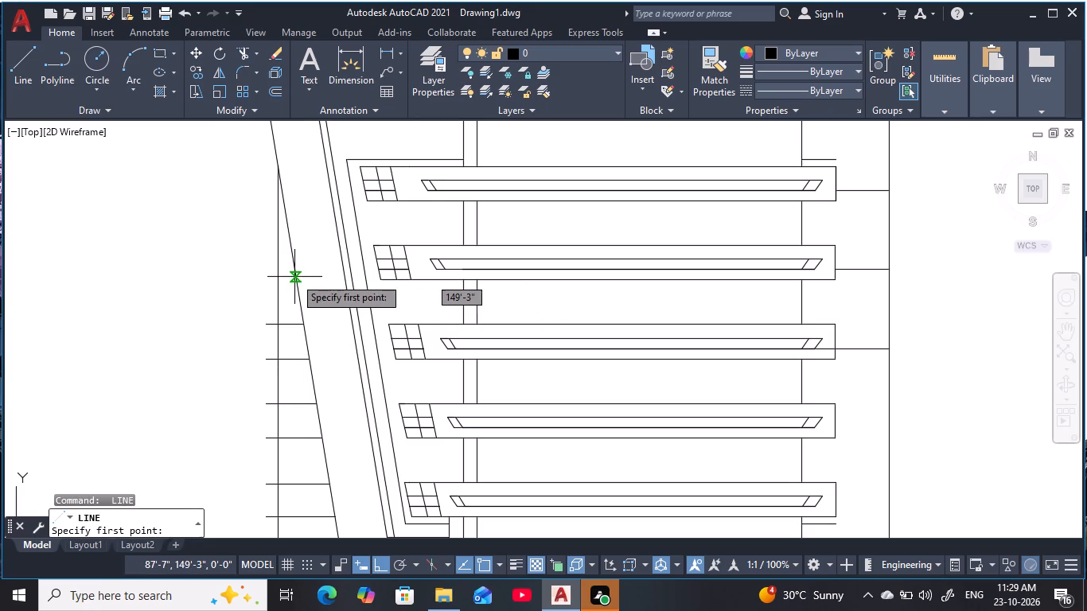
left_click(294, 277)
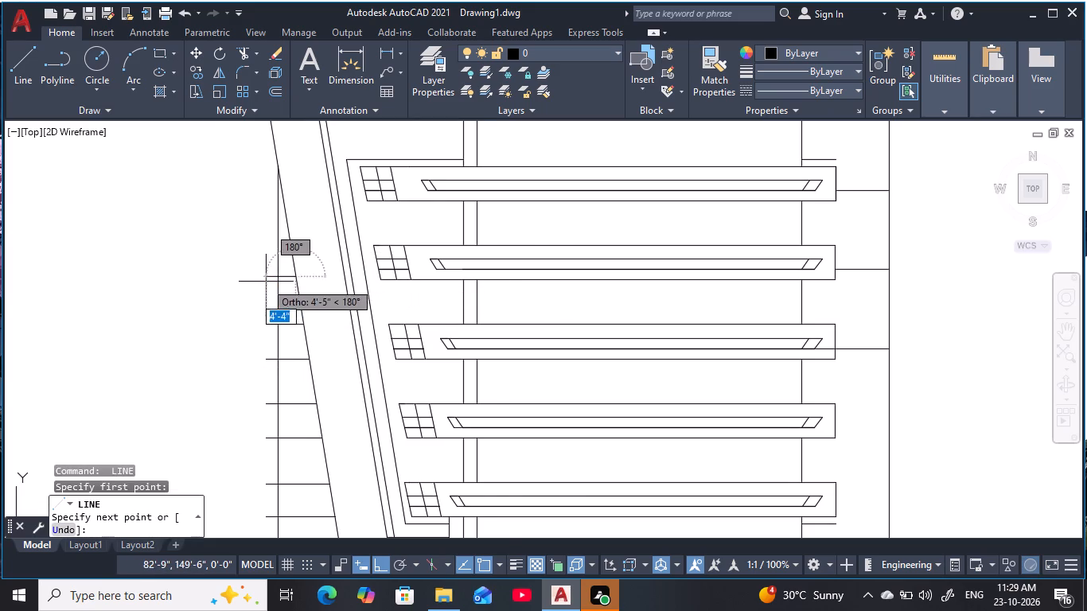
scroll(266, 282, "up", 2)
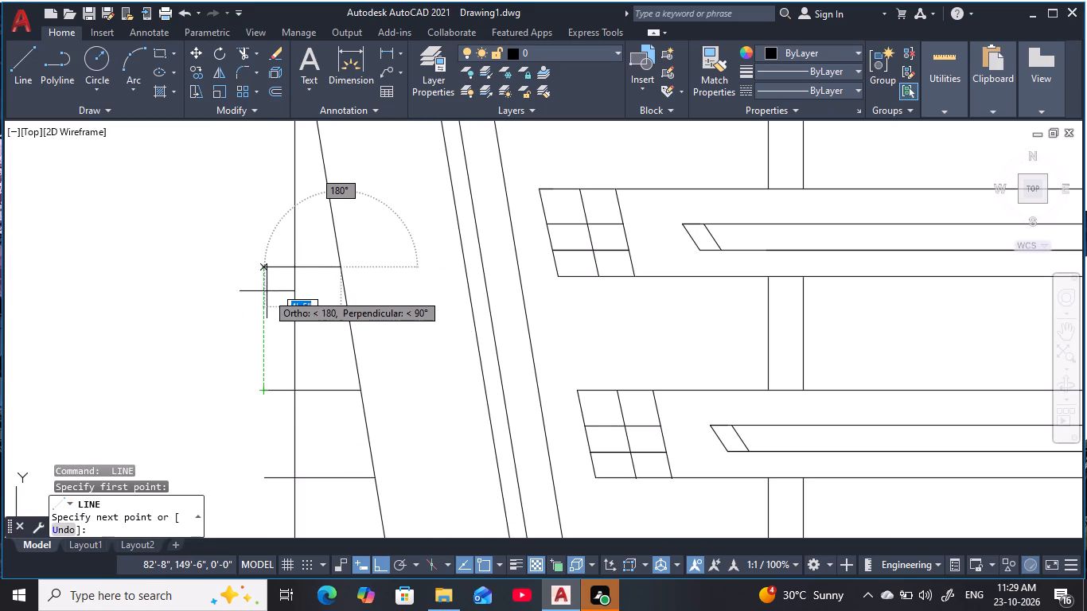
left_click(261, 265)
key("Escape")
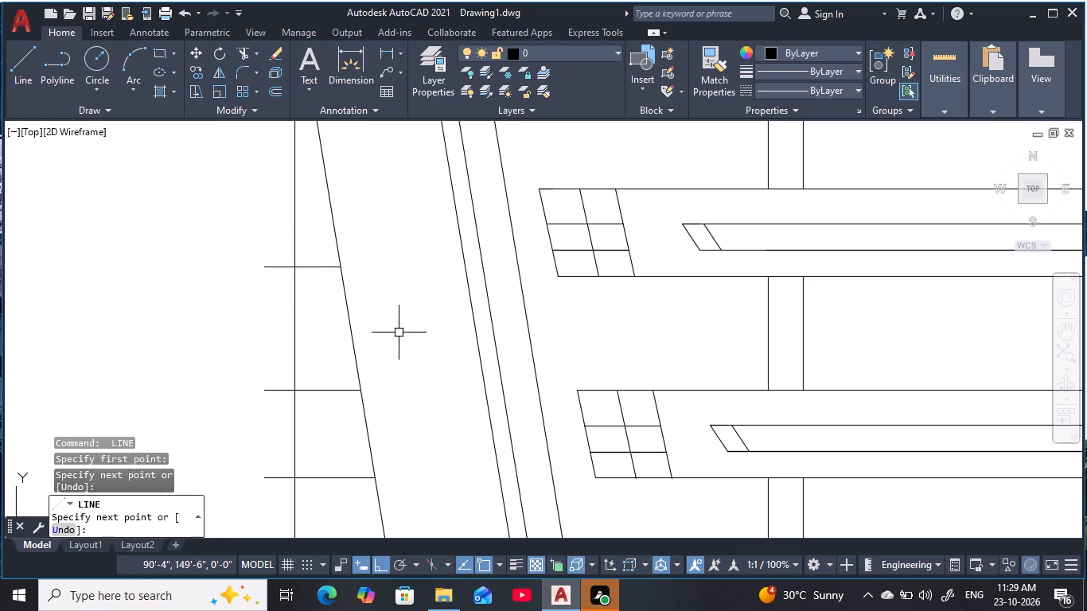
key("Escape")
key("Escape")
Draw a horizontal line about 3'-8" long outward from the long sloping edge, level with the second band's top edge, flush with the lines below.
key("space")
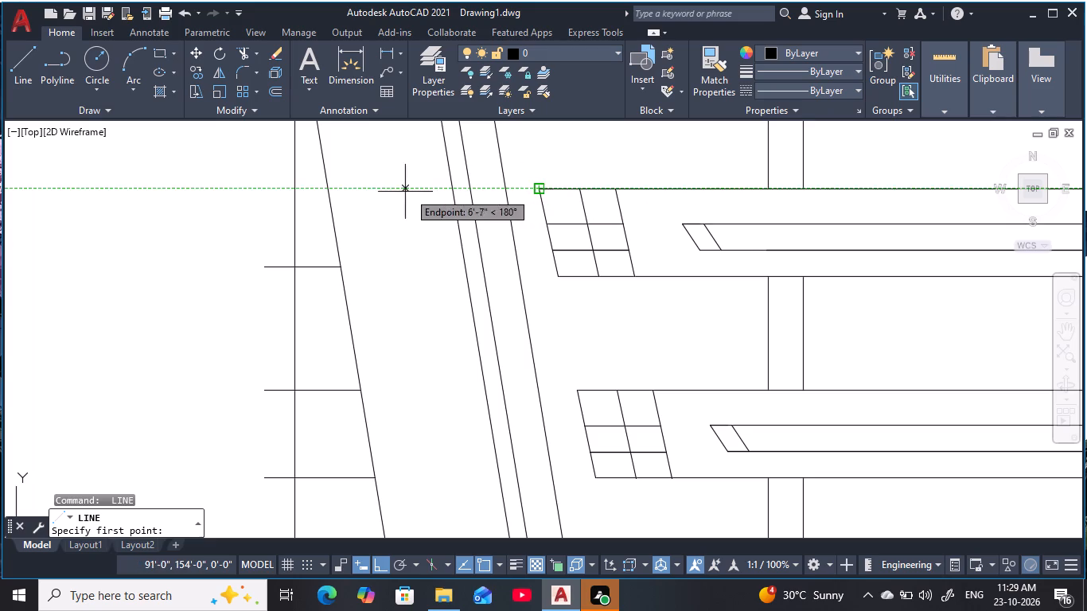
left_click(331, 187)
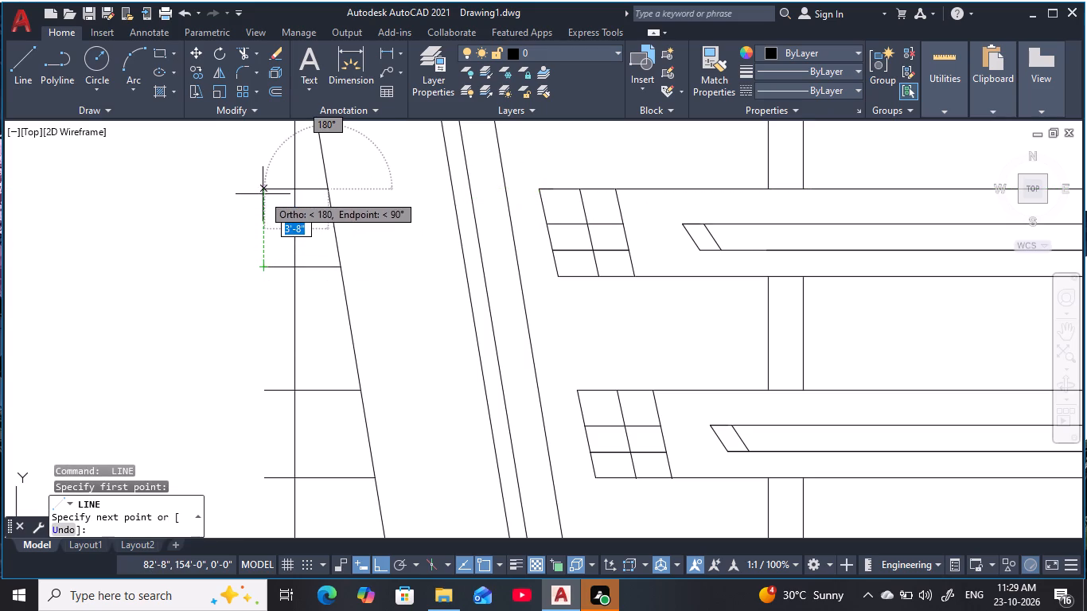
left_click(263, 189)
middle_click_drag(262, 184, 263, 227)
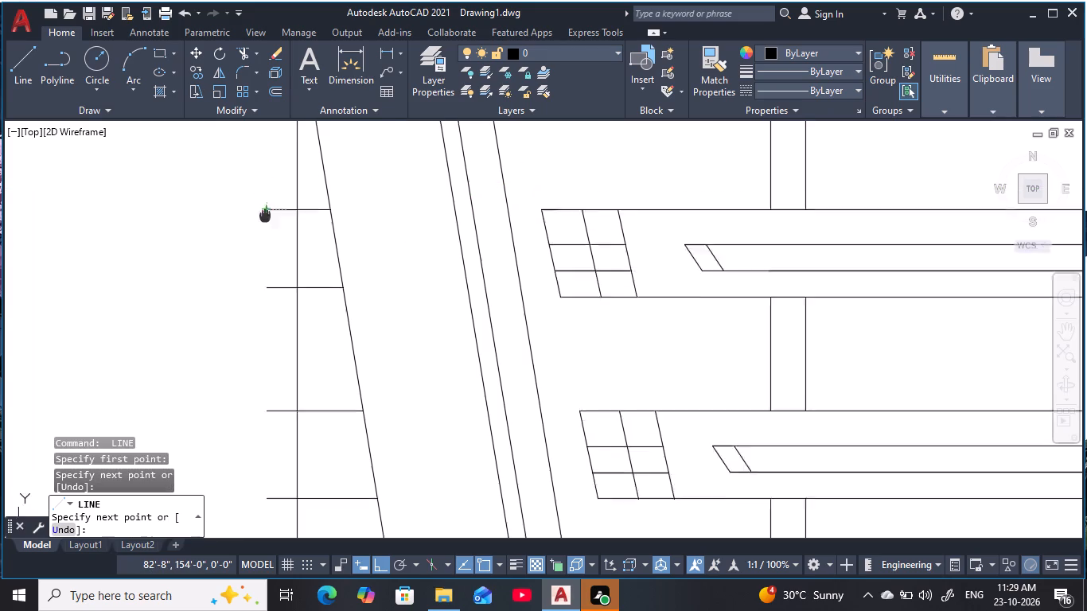
middle_click_drag(263, 227, 246, 336)
key("Escape")
key("Escape")
key("Escape")
middle_click_drag(439, 189, 435, 305)
Draw a horizontal line outward from the long sloping edge, level with the top band's bottom edge, ending flush with the lines below.
key("space")
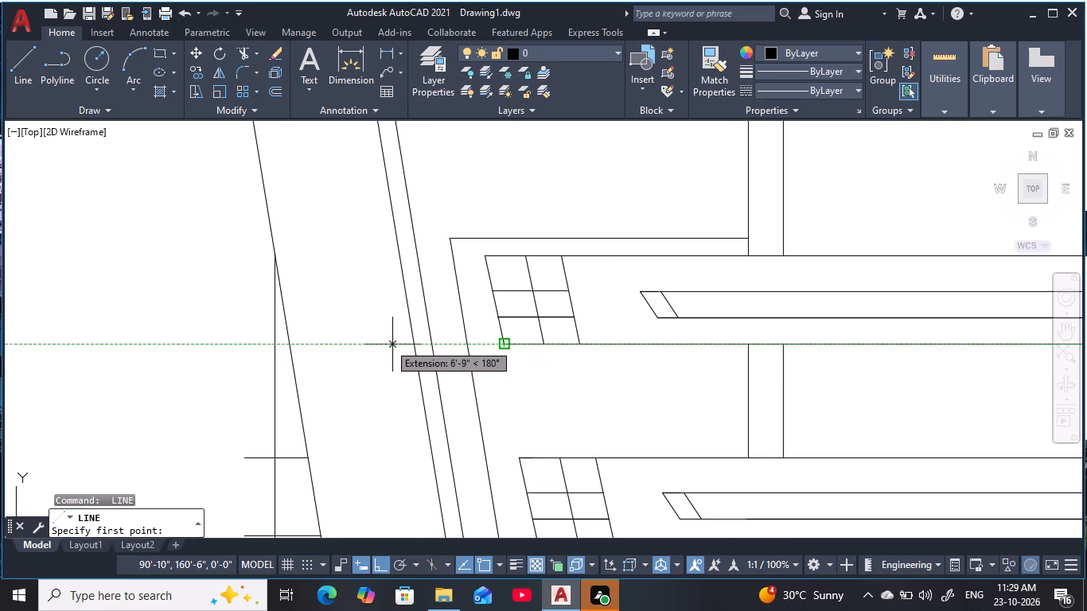
left_click(292, 344)
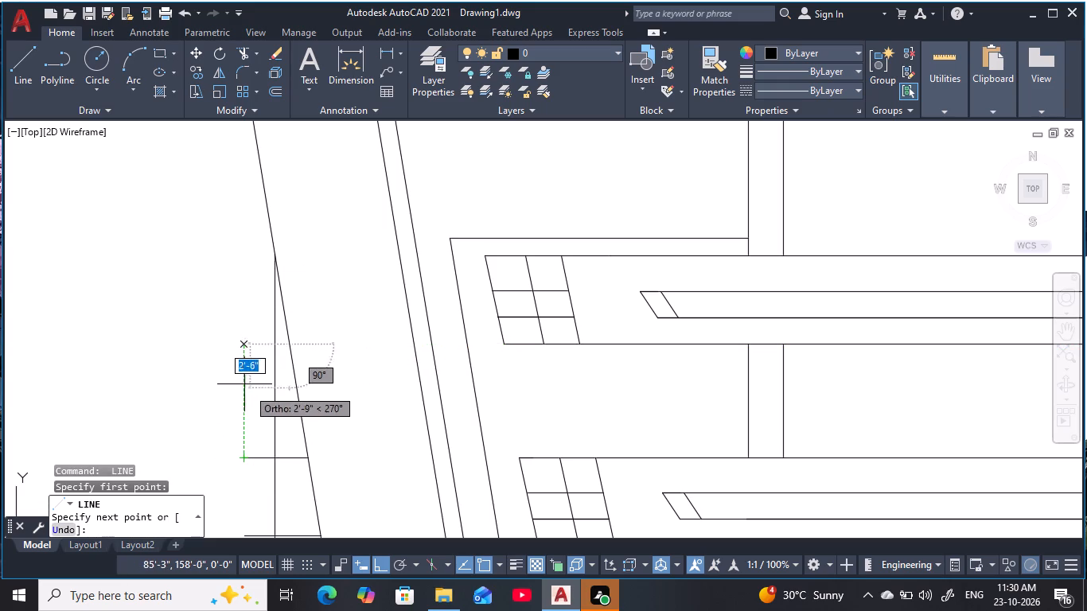
left_click(244, 344)
key("Escape")
key("Escape")
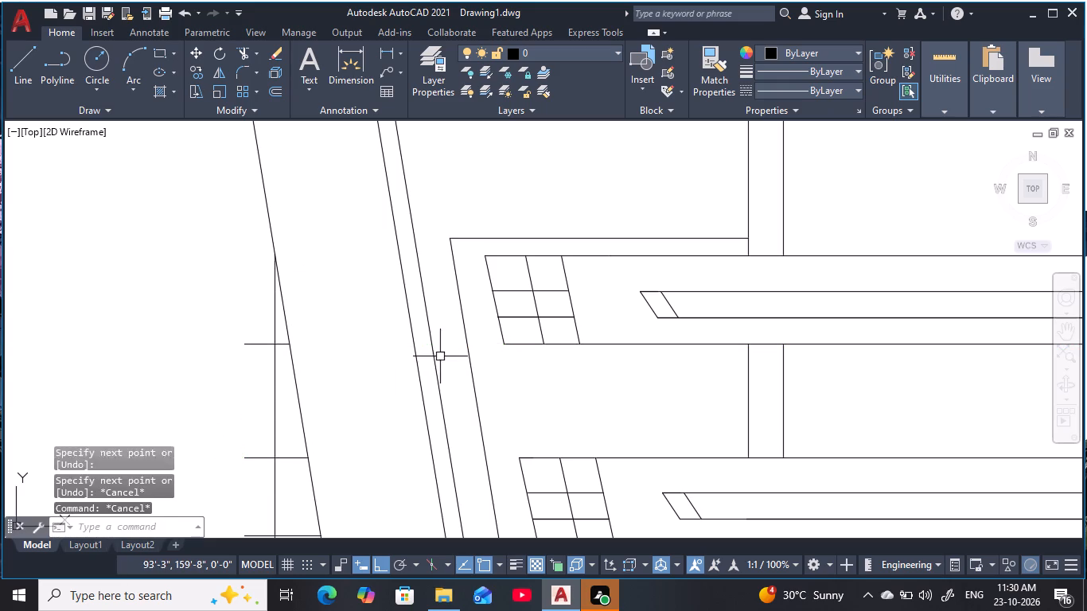
key("Escape")
Draw a horizontal line about 1'-9" long outward from the long sloping edge, level with the top band's top edge, flush with the lines below.
key("space")
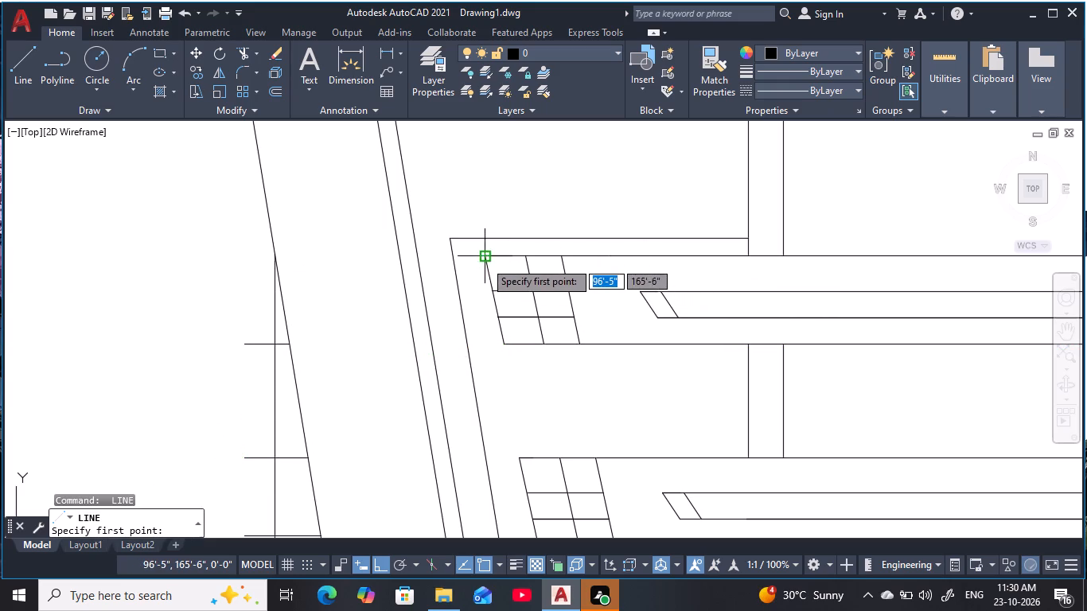
left_click(272, 260)
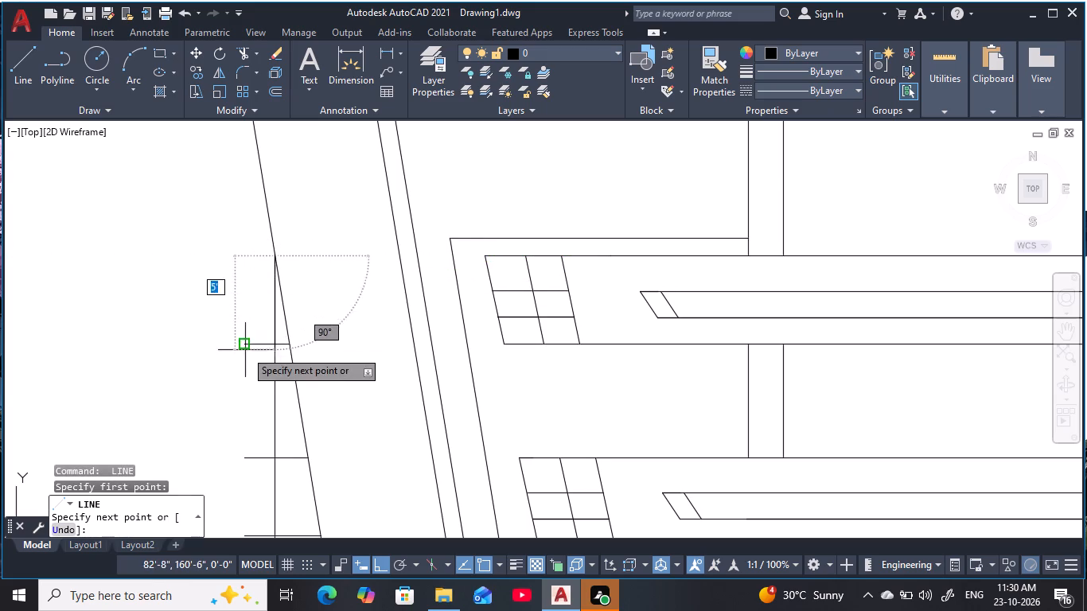
left_click(243, 256)
key("Escape")
key("Escape")
key("Escape")
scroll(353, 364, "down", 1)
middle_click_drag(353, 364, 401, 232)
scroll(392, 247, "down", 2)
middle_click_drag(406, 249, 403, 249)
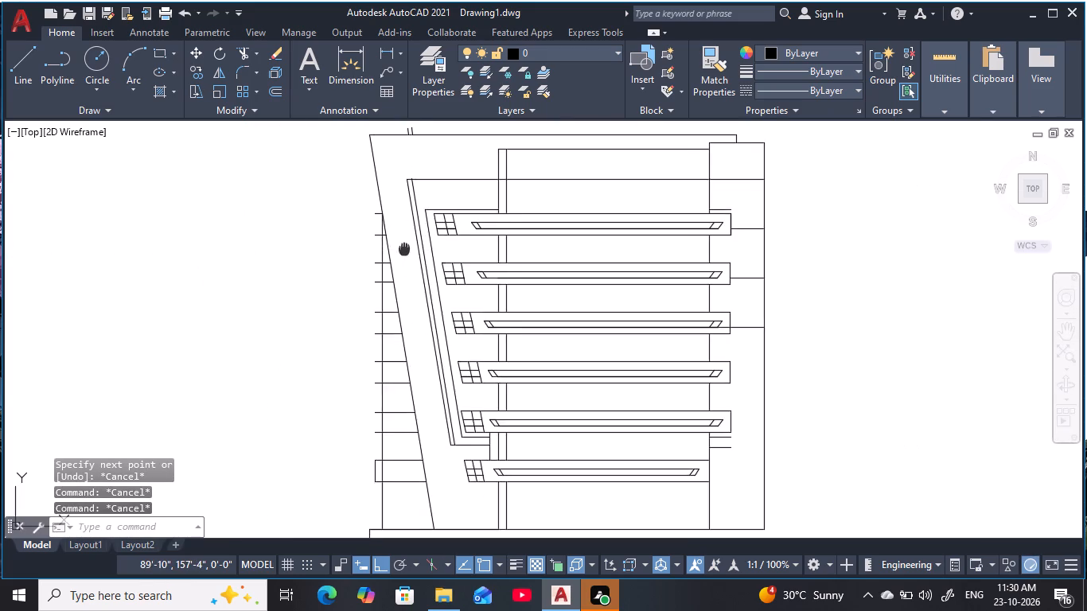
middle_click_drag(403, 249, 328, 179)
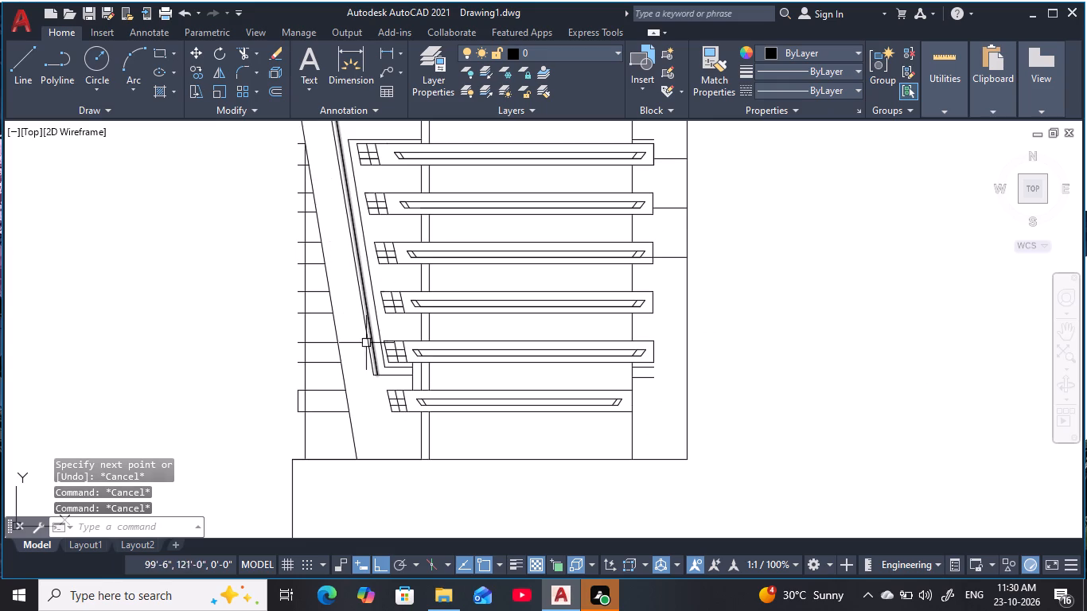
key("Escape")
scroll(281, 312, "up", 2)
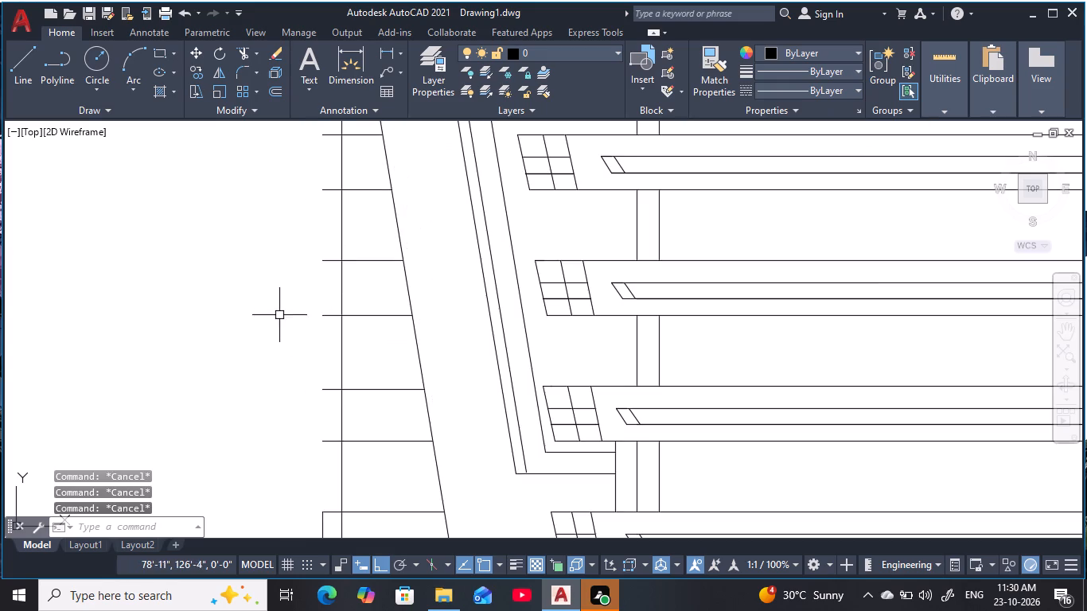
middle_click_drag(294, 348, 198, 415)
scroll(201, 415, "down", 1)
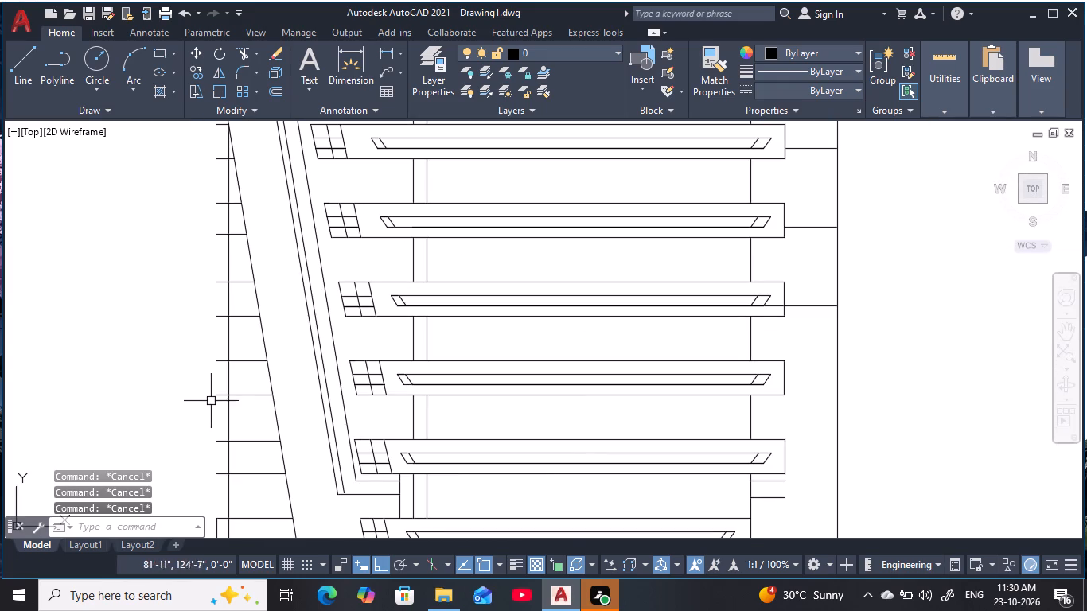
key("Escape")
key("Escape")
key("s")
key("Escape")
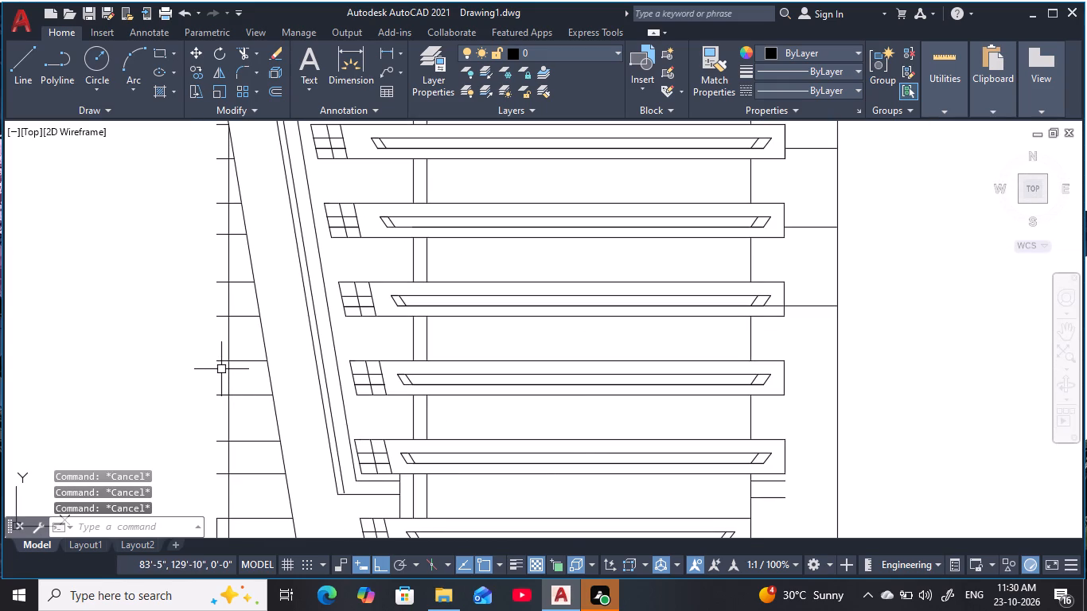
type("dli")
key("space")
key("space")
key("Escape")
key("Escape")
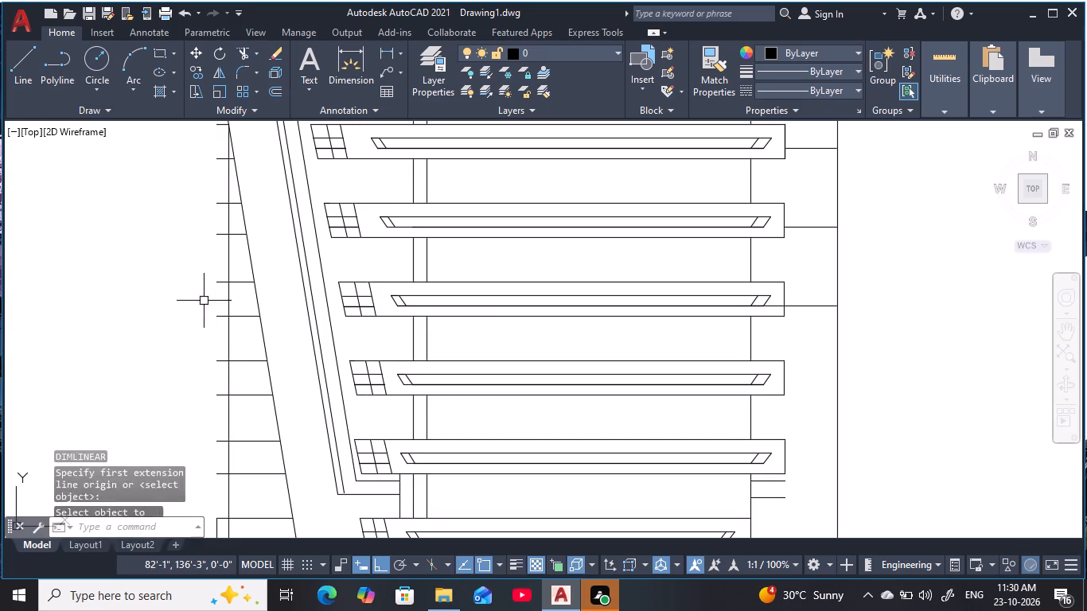
Draw a 51' vertical line along the outer ends of the horizontal lines, from the topmost line down to the fifth band's bottom line.
middle_click_drag(187, 258, 222, 316)
key("Escape")
type("l")
key("space")
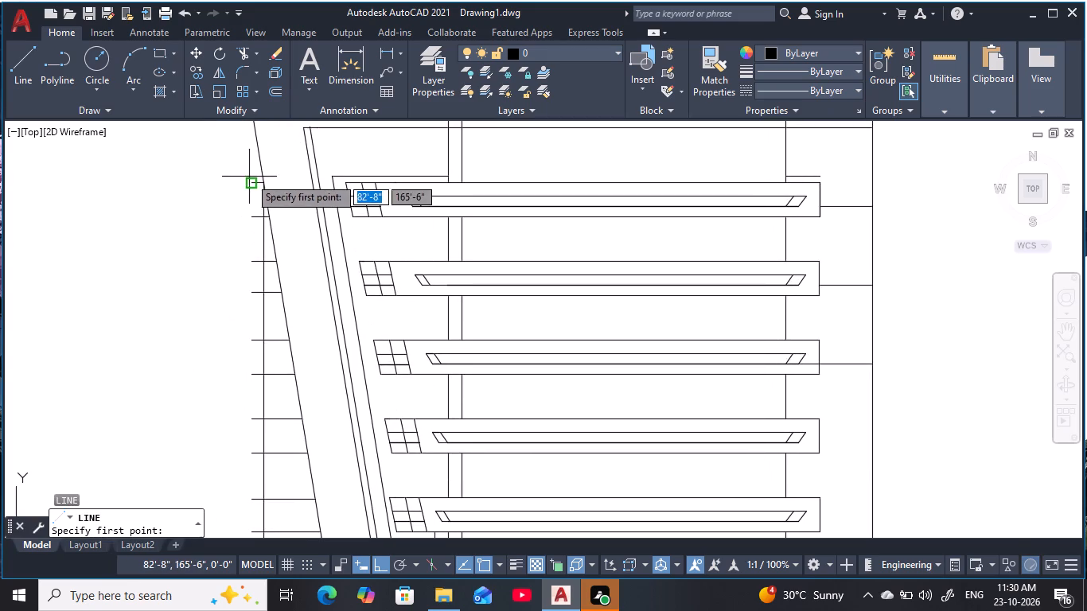
left_click(247, 182)
middle_click_drag(236, 420, 275, 332)
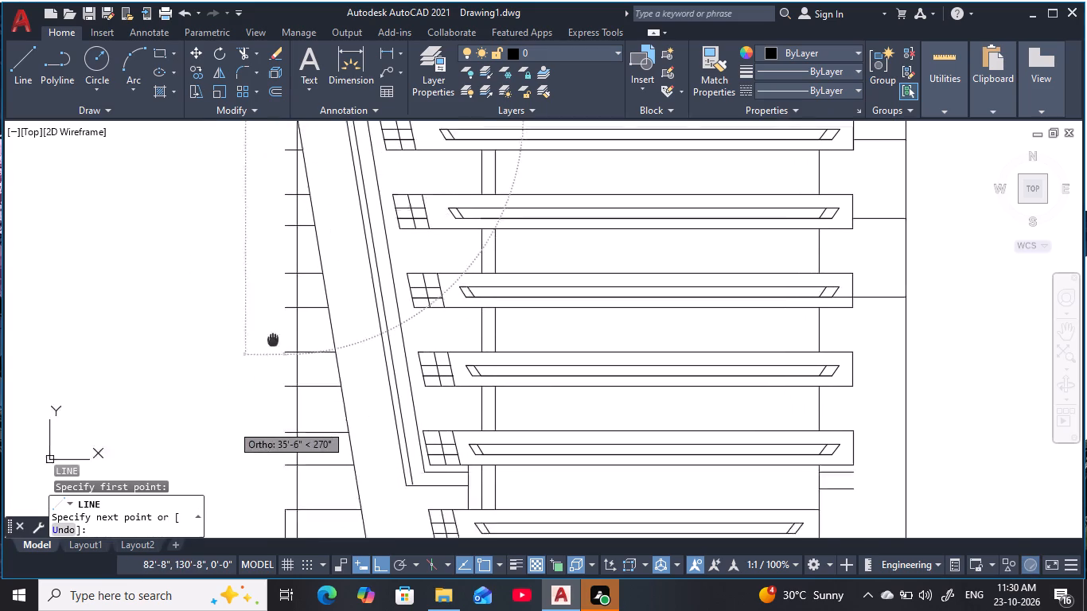
middle_click_drag(275, 332, 275, 326)
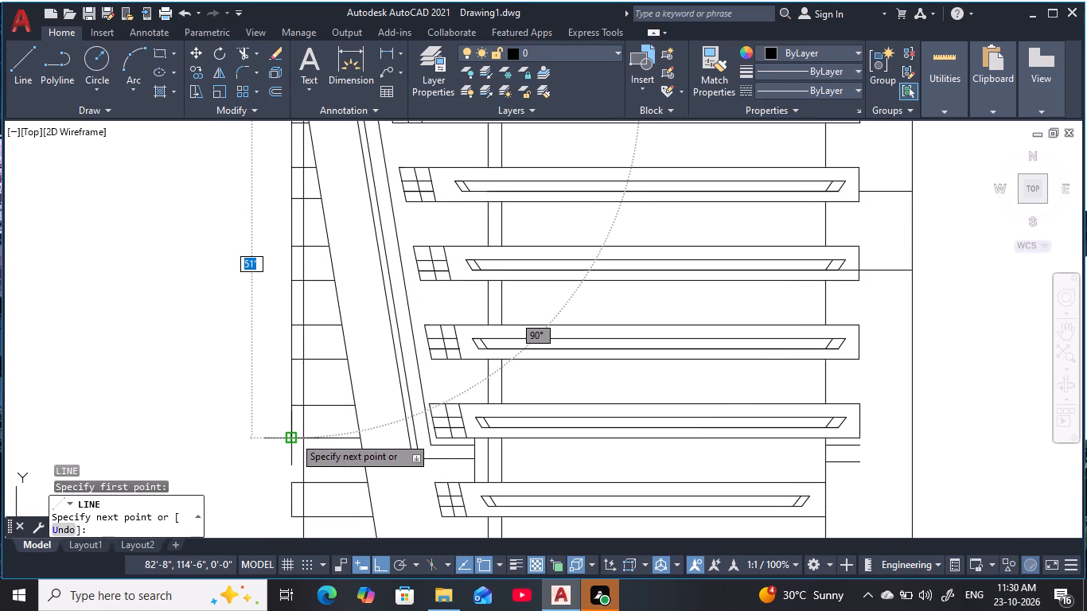
left_click(294, 436)
key("Escape")
key("Escape")
key("Escape")
key("Escape")
key("Escape")
key("Escape")
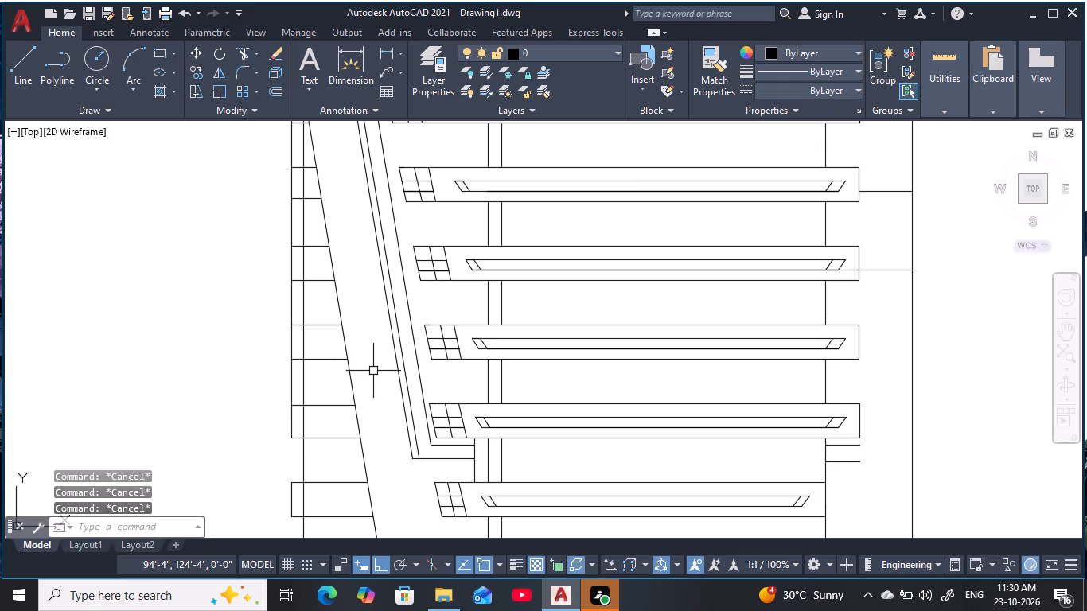
Trim the outer vertical line in the four gaps between the projecting slab boxes of the top five bands.
key("t")
key("r")
key("space")
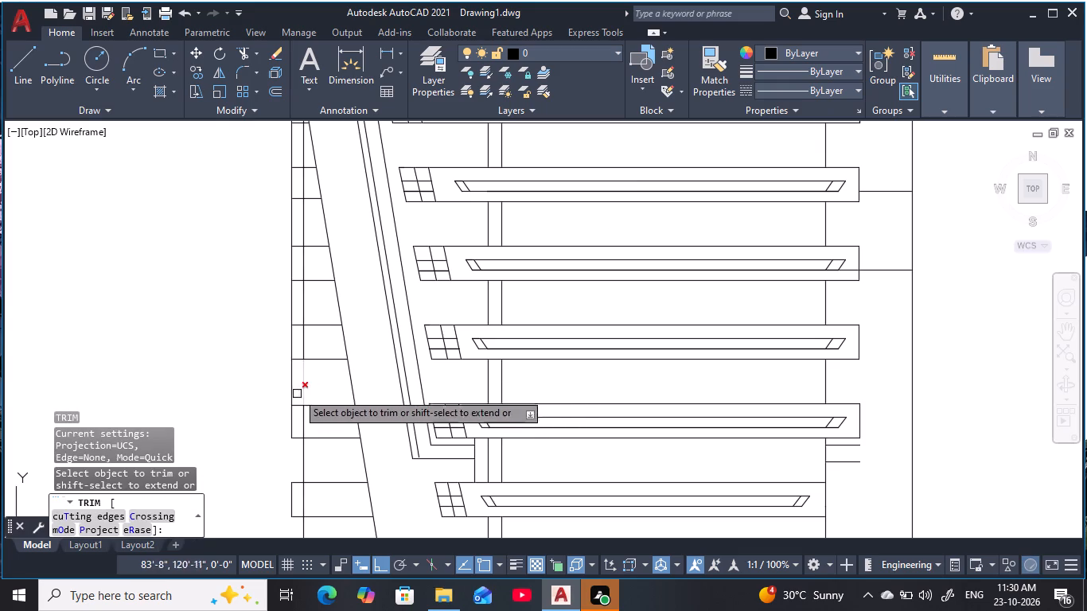
left_click(291, 389)
middle_click_drag(269, 375, 286, 447)
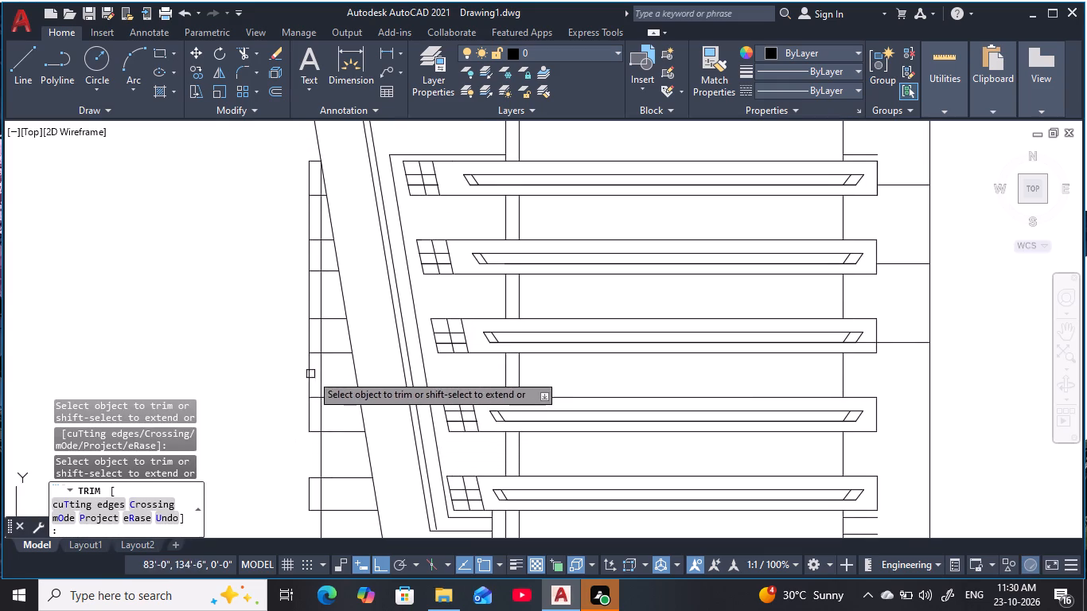
left_click(307, 371)
left_click(306, 299)
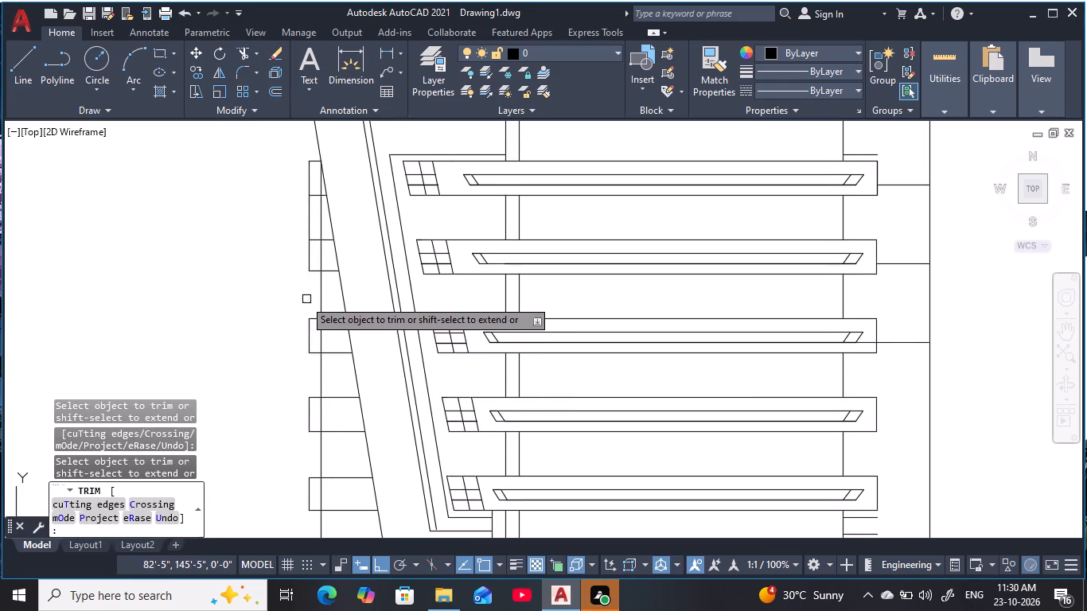
middle_click_drag(281, 303, 267, 409)
left_click(294, 324)
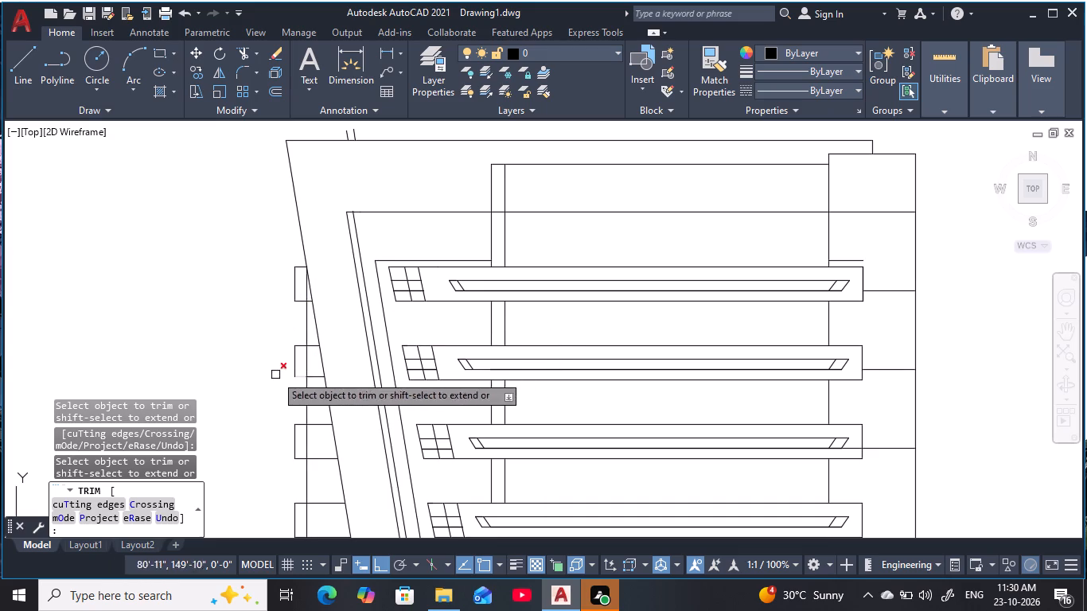
Trim the inner vertical wall line inside all six projecting slab boxes outside the long sloping edge.
scroll(308, 298, "up", 2)
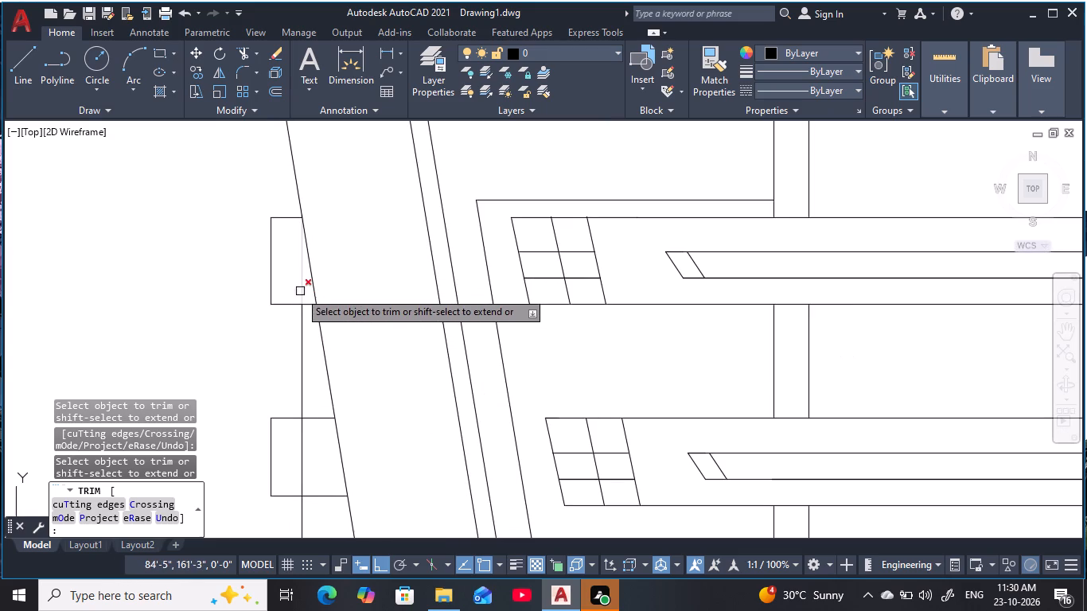
left_click(298, 290)
scroll(261, 358, "down", 2)
middle_click_drag(244, 353, 216, 247)
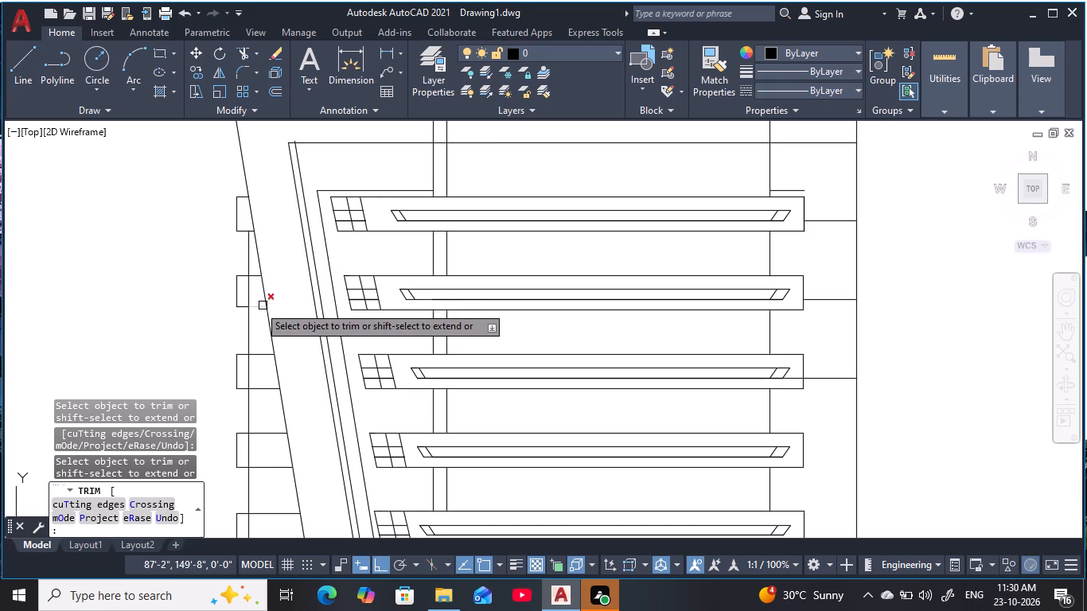
left_click(245, 294)
left_click(248, 376)
middle_click_drag(275, 386, 296, 314)
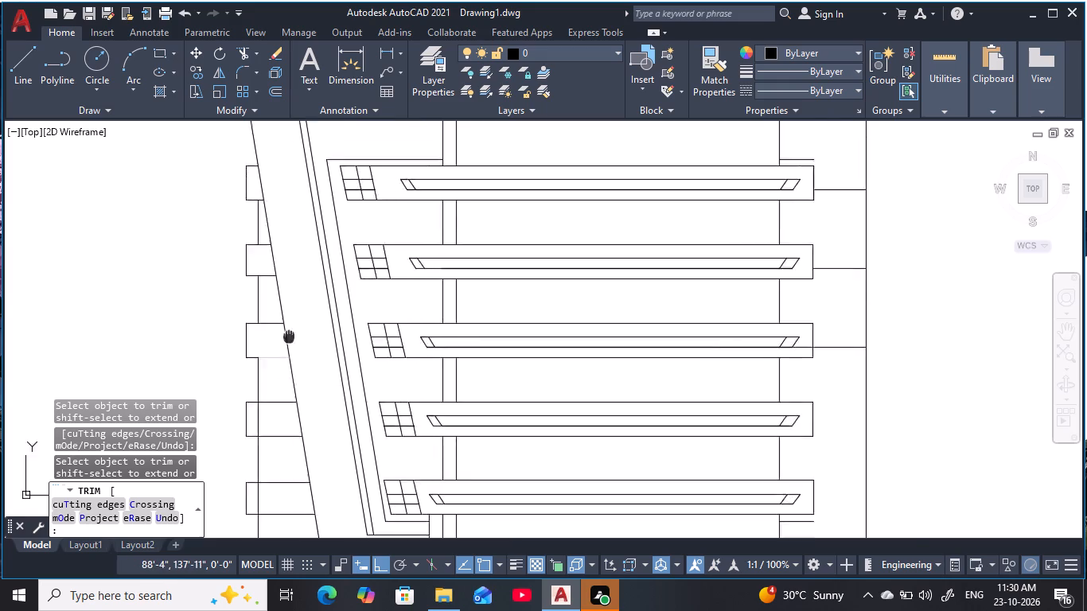
middle_click_drag(296, 314, 336, 240)
left_click(312, 305)
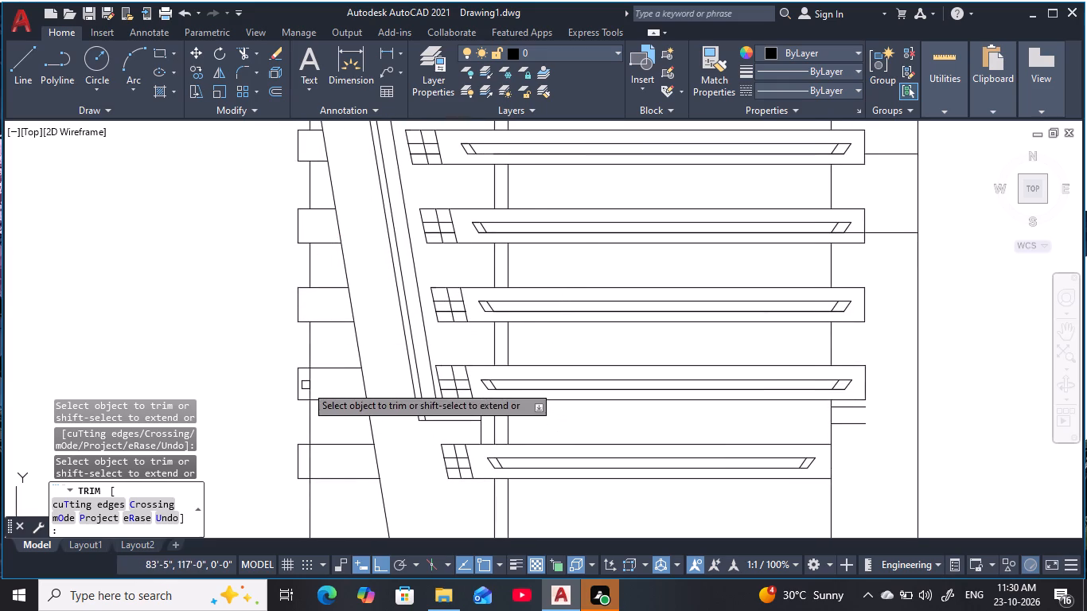
left_click(309, 387)
left_click(310, 462)
scroll(275, 421, "down", 1)
middle_click_drag(270, 416, 294, 335)
scroll(275, 337, "down", 1)
middle_click_drag(274, 338, 263, 390)
scroll(263, 390, "down", 1)
key("Escape")
key("Escape")
key("Escape")
key("Escape")
scroll(311, 263, "up", 3)
key("Escape")
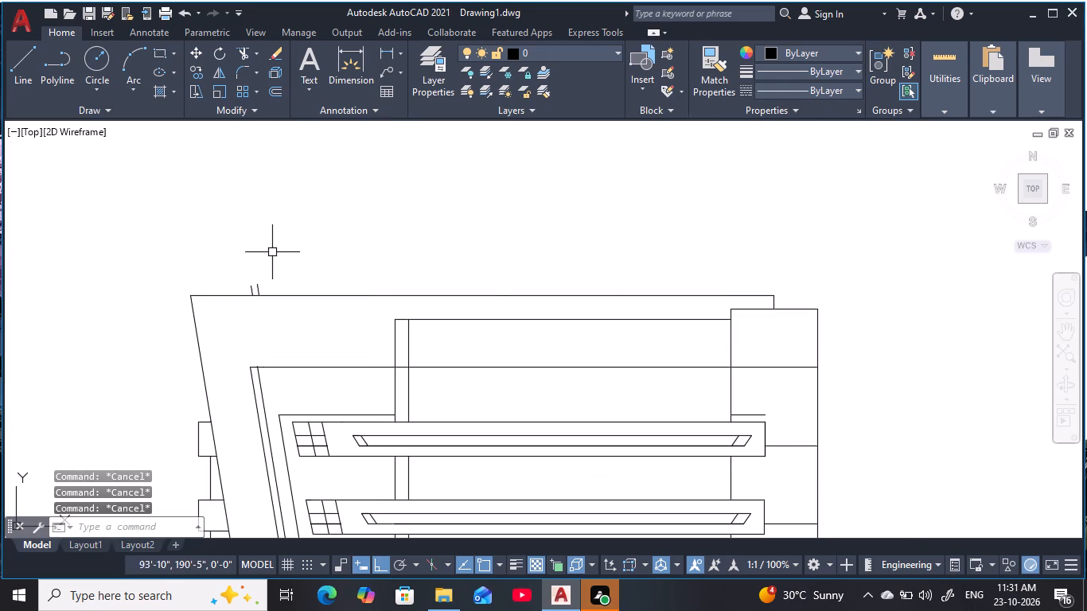
Erase the two short line stubs projecting above the frame's top edge near the sloping side.
key("Escape")
key("Escape")
left_click(228, 263)
left_click(305, 320)
type("e")
key("space")
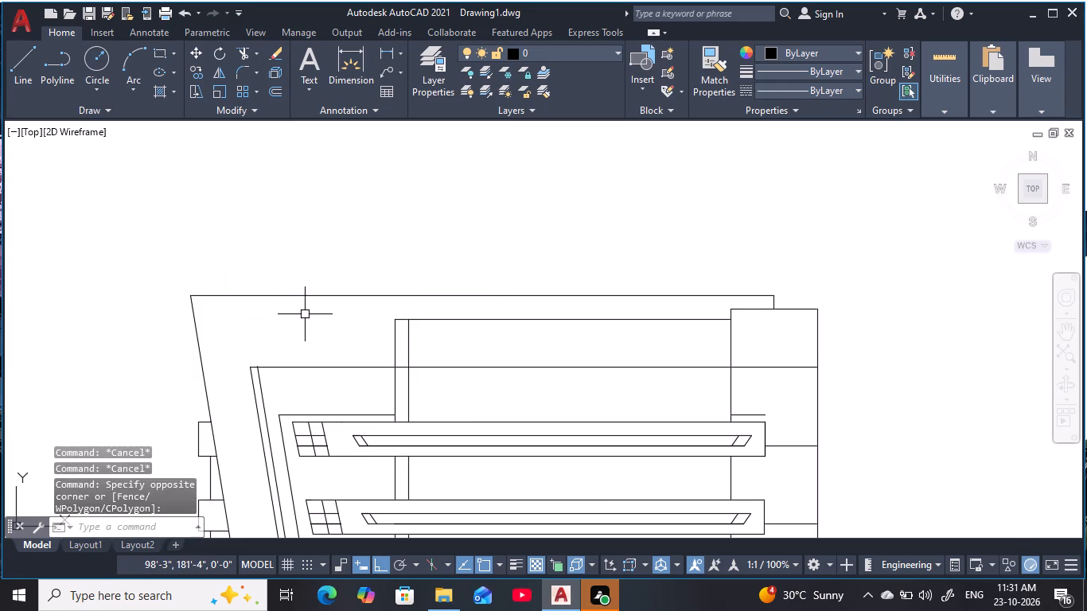
Erase the two short horizontal lines just below the fifth band's end, on the side away from the slope.
scroll(305, 317, "down", 2)
middle_click_drag(325, 308, 411, 188)
middle_click_drag(508, 391, 535, 337)
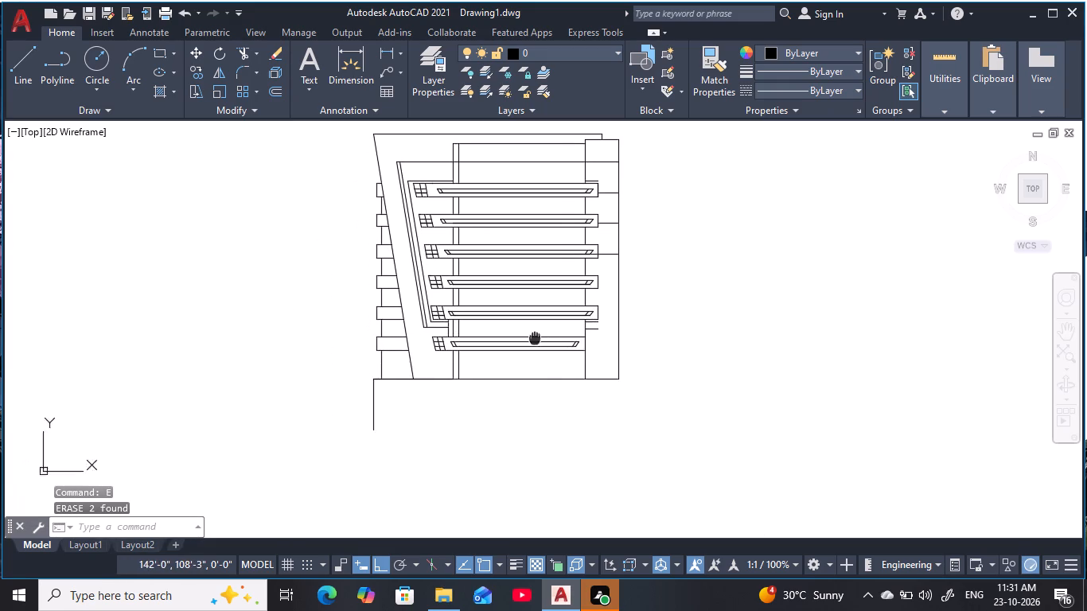
middle_click_drag(519, 364, 520, 407)
key("Escape")
key("Escape")
key("Escape")
scroll(598, 379, "up", 2)
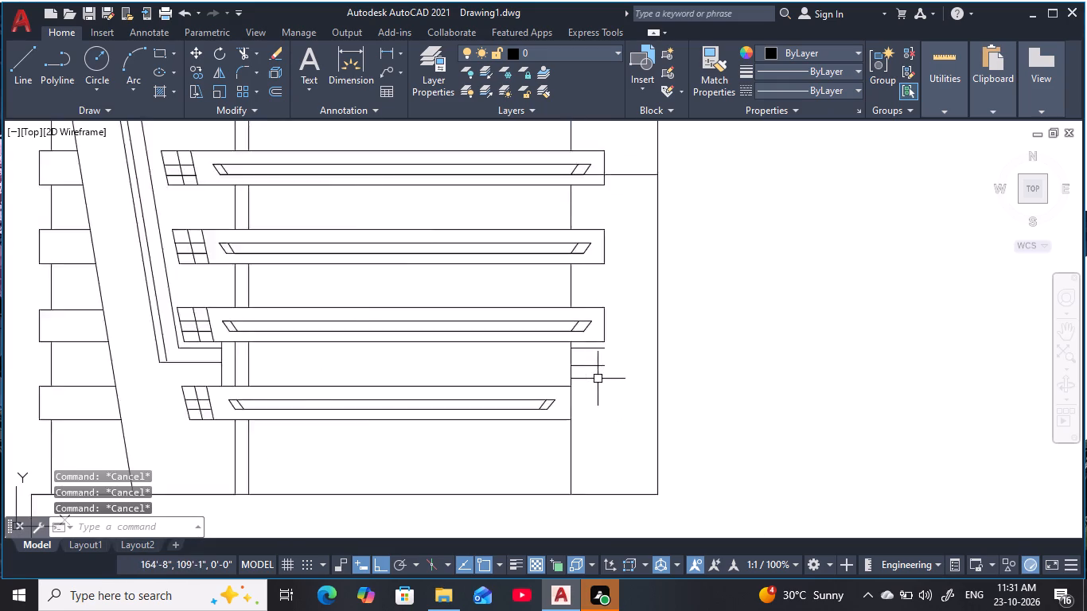
scroll(598, 379, "up", 1)
left_click(590, 332)
left_click(590, 361)
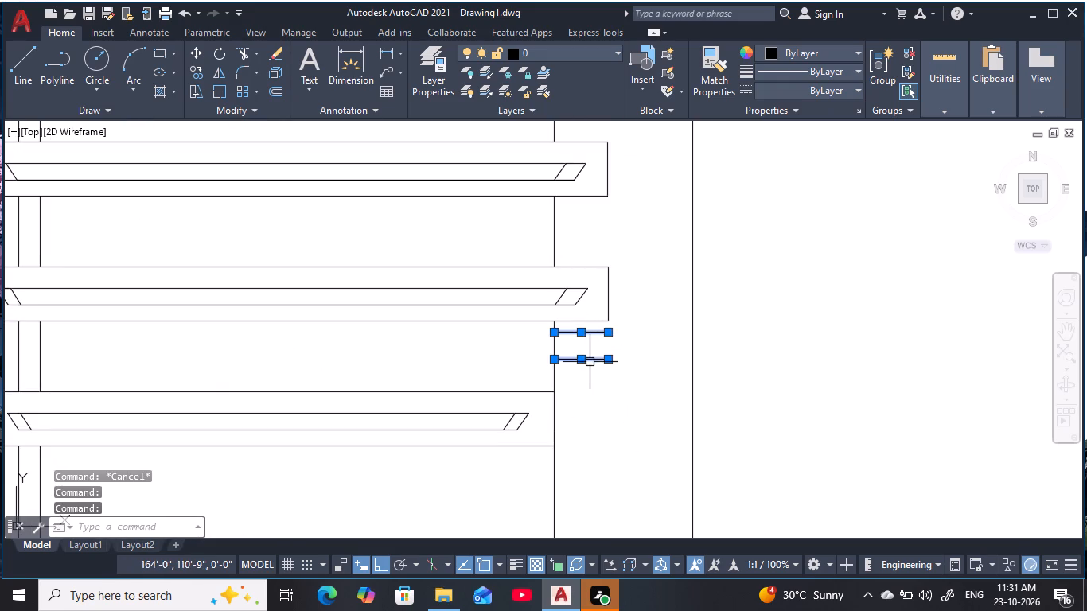
type("e")
key("space")
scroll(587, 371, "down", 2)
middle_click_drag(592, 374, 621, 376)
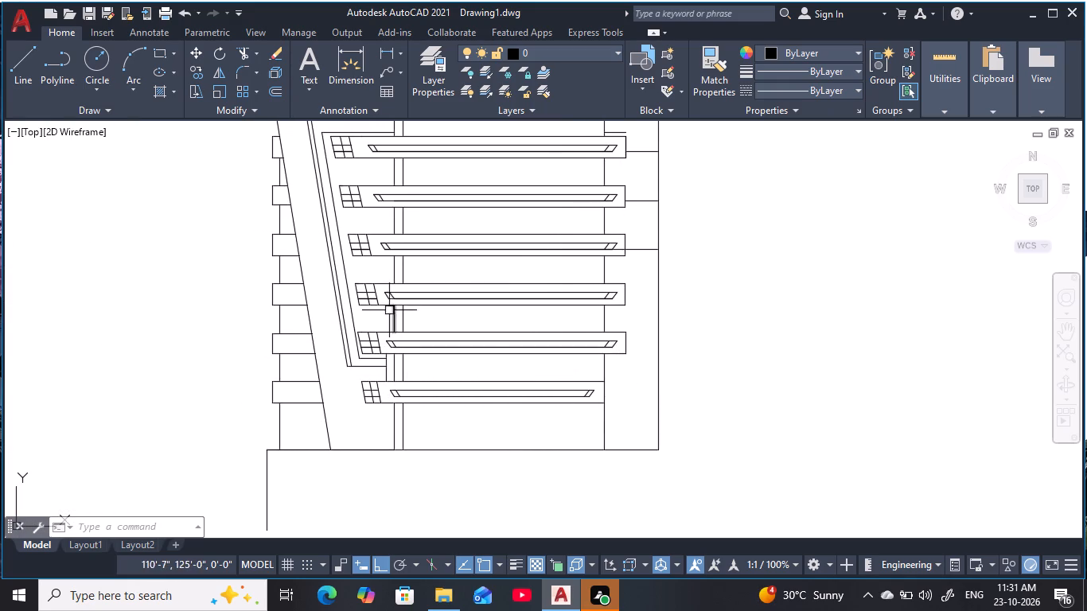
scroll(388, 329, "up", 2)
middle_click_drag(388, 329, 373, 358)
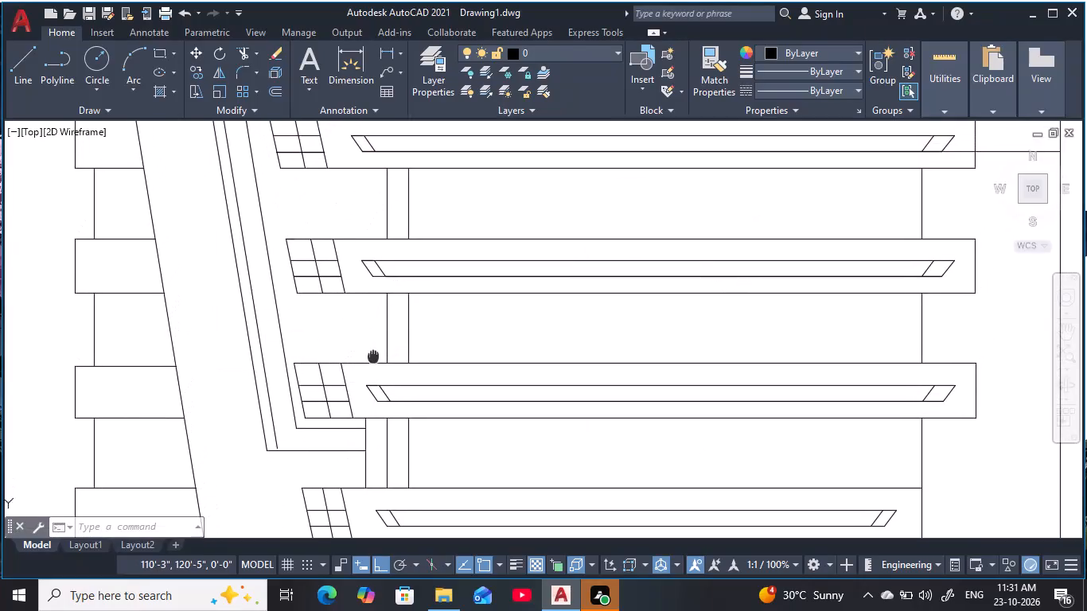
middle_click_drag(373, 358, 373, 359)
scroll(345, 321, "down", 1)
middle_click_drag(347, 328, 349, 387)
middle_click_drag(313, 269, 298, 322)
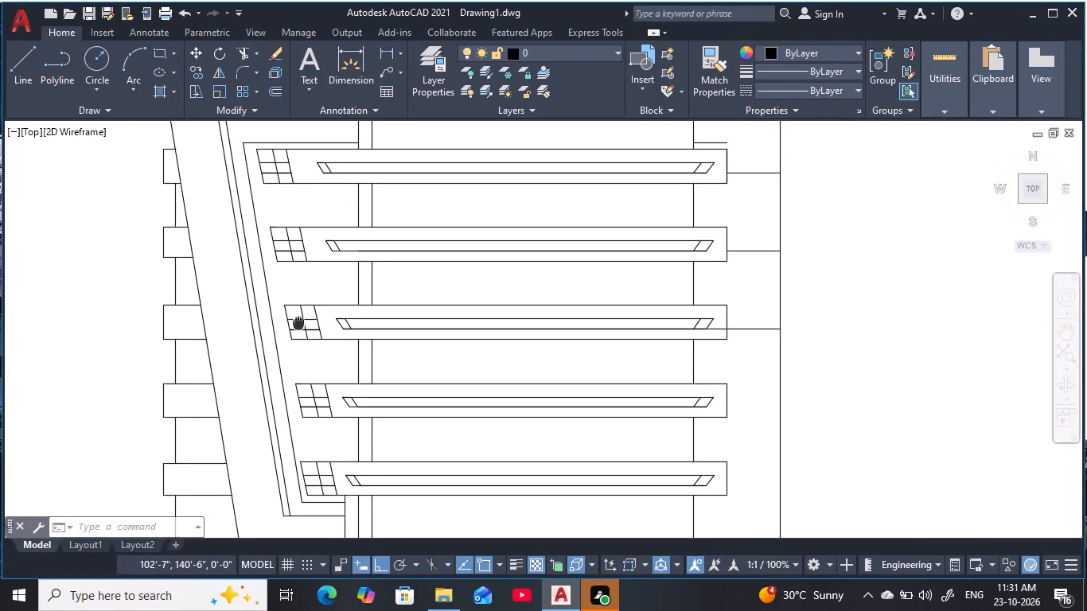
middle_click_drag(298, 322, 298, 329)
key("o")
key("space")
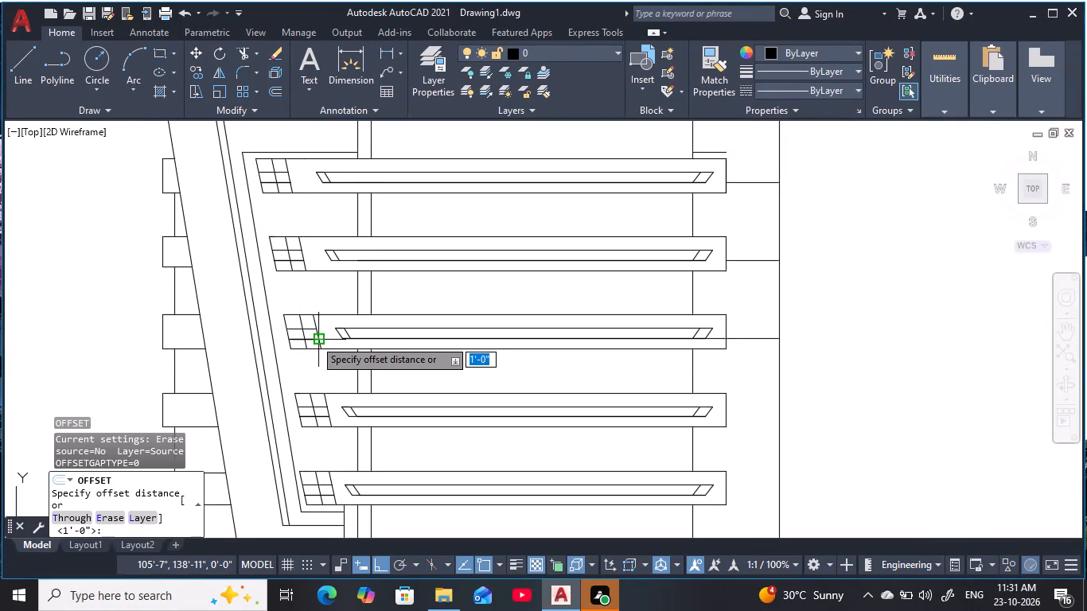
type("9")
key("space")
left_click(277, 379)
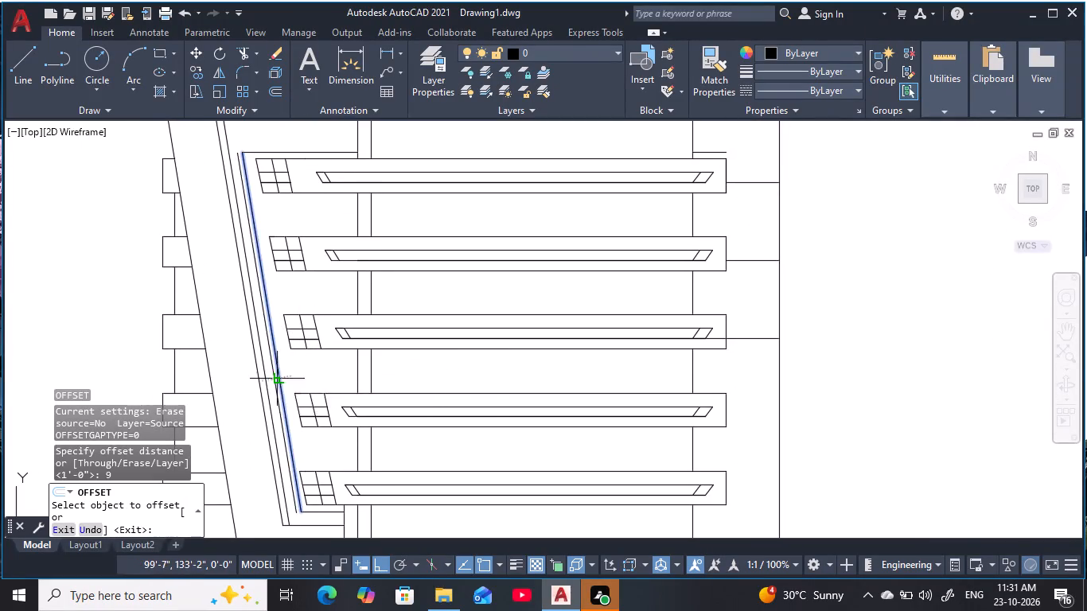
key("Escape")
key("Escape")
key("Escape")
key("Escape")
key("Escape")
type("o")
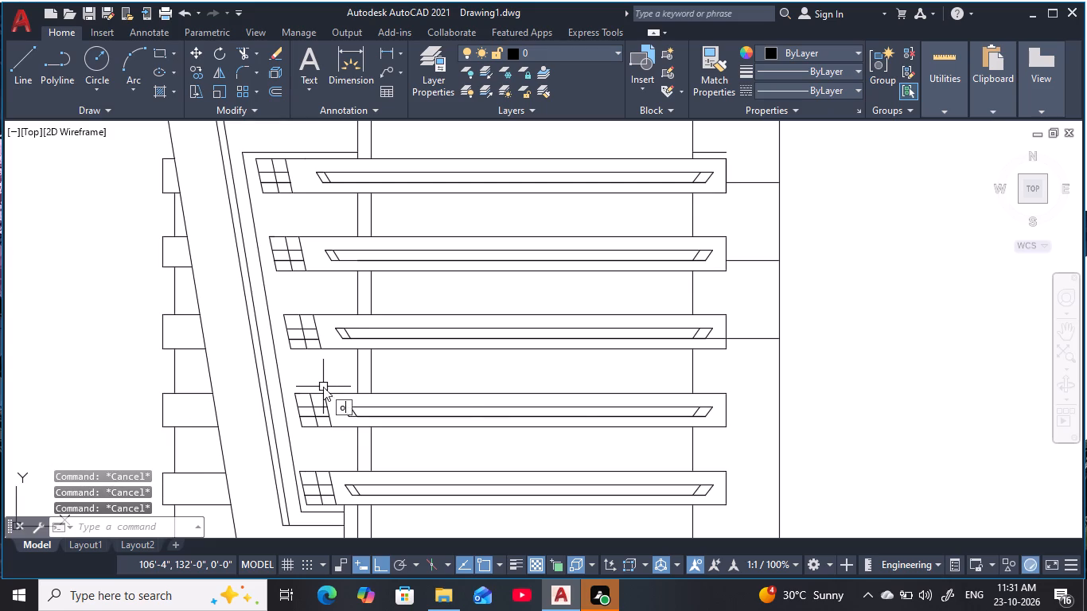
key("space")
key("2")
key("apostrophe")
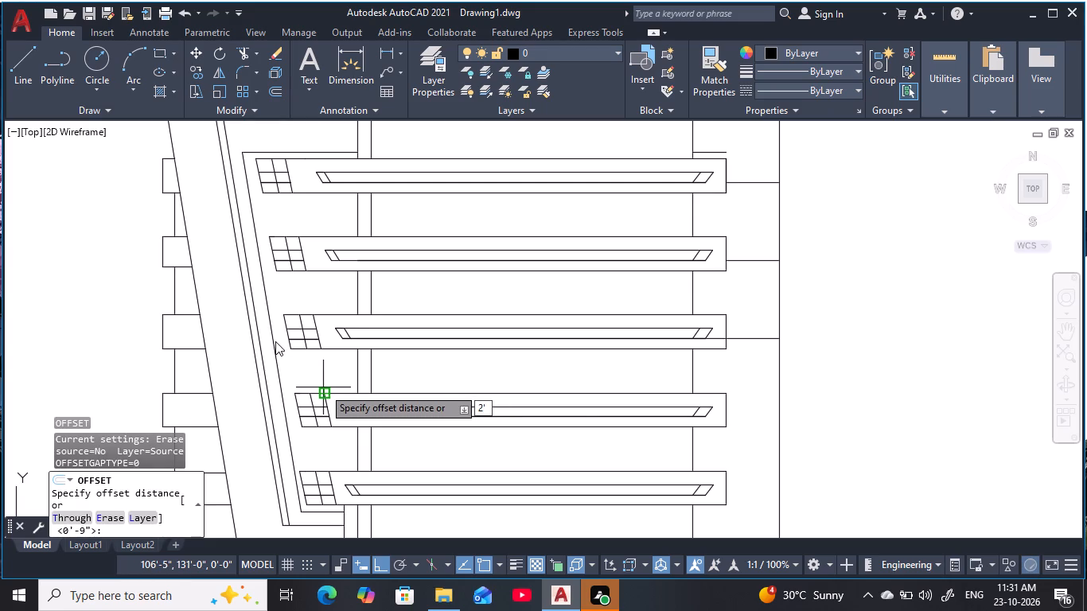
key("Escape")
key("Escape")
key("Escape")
Measure the horizontal distance from the top band's lower corner at the grid end to the innermost sloping frame line.
scroll(267, 154, "up", 2)
middle_click_drag(270, 160, 292, 193)
key("Escape")
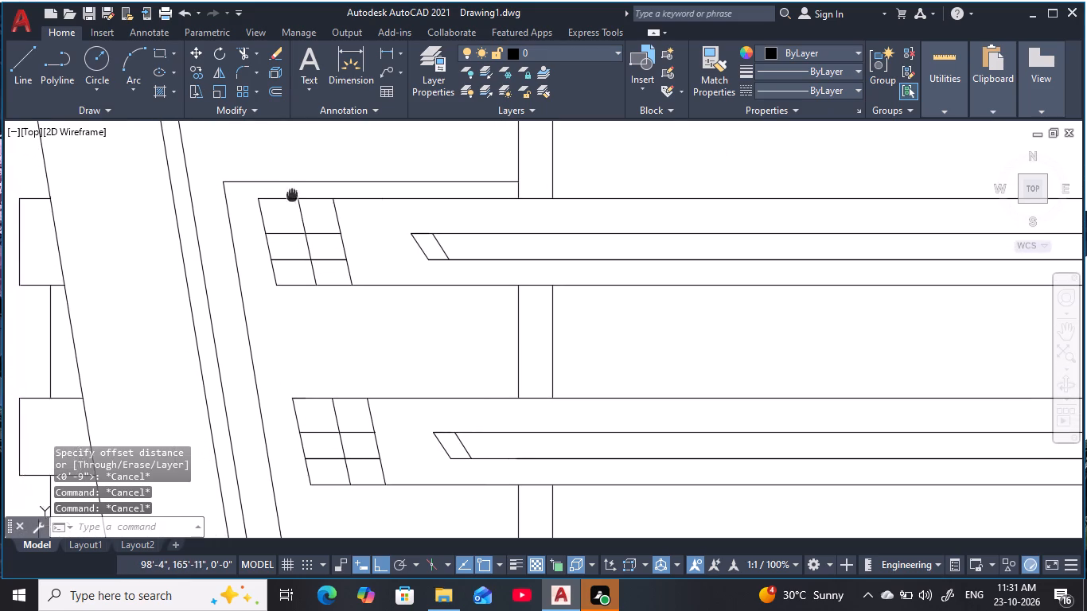
key("Escape")
key("Escape")
key("d")
type("li")
key("space")
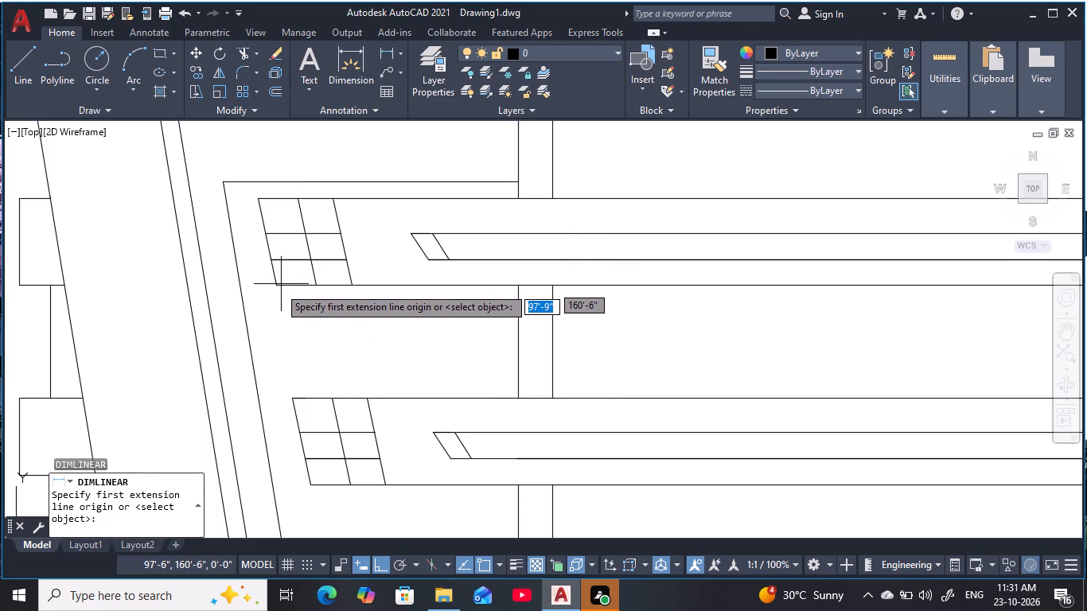
left_click(277, 287)
scroll(265, 298, "up", 5)
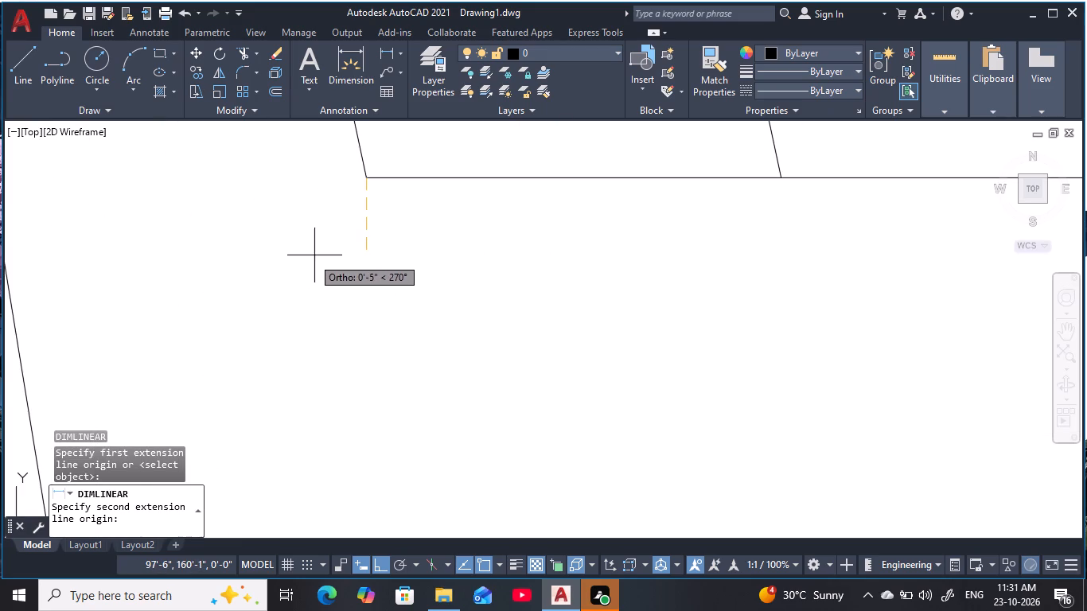
scroll(320, 250, "down", 3)
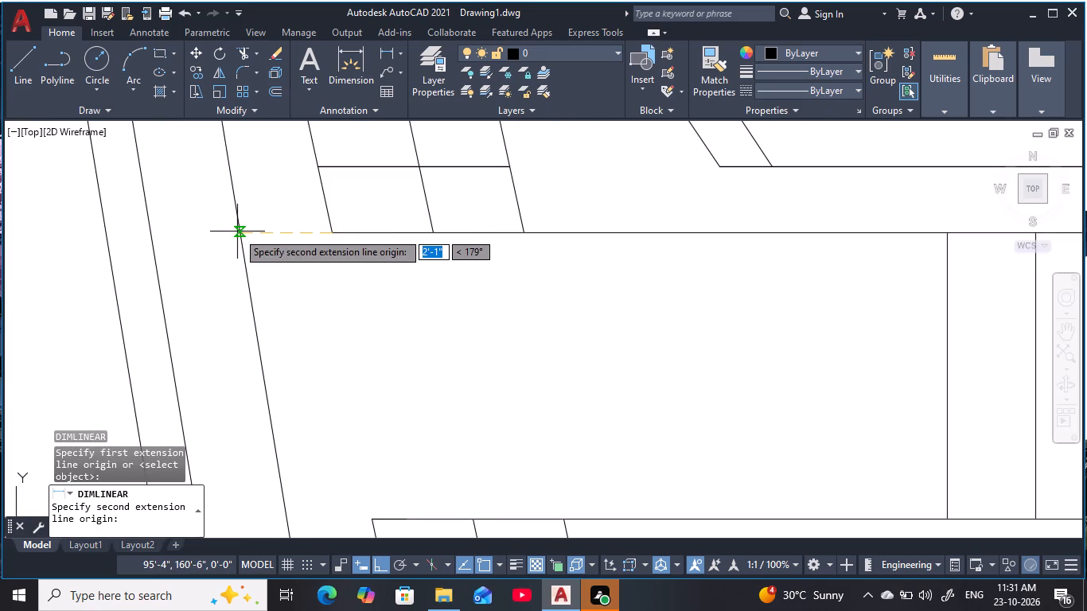
left_click(240, 233)
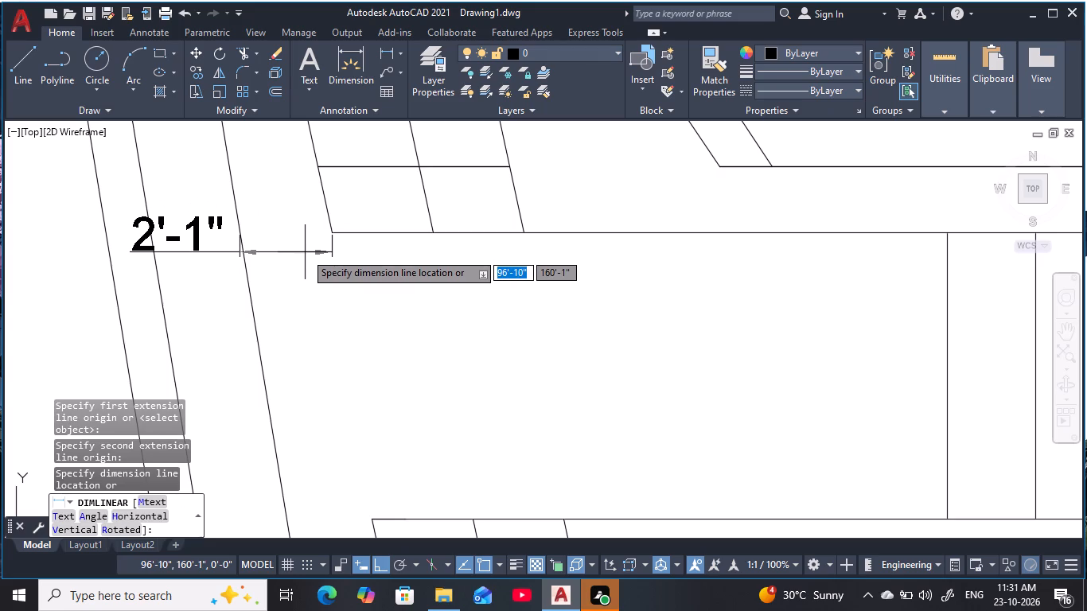
key("Escape")
key("Escape")
scroll(310, 257, "down", 3)
key("Escape")
middle_click_drag(356, 282, 341, 222)
key("Escape")
key("Escape")
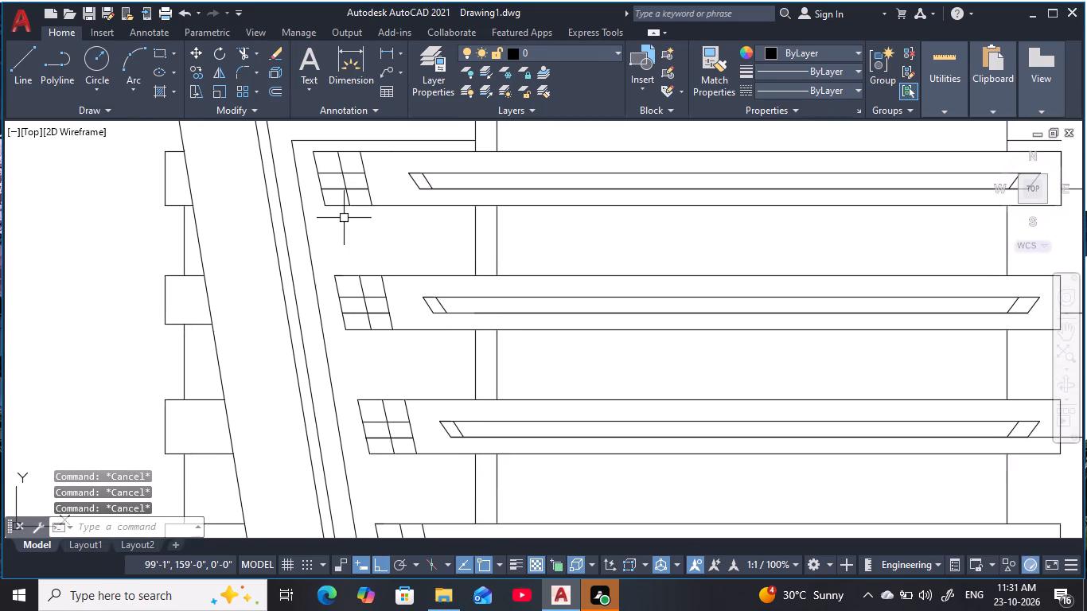
Offset the innermost sloping frame line 2'-1" inward, across the gridded ends of the bands.
type("o")
key("space")
key("2")
key("apostrophe")
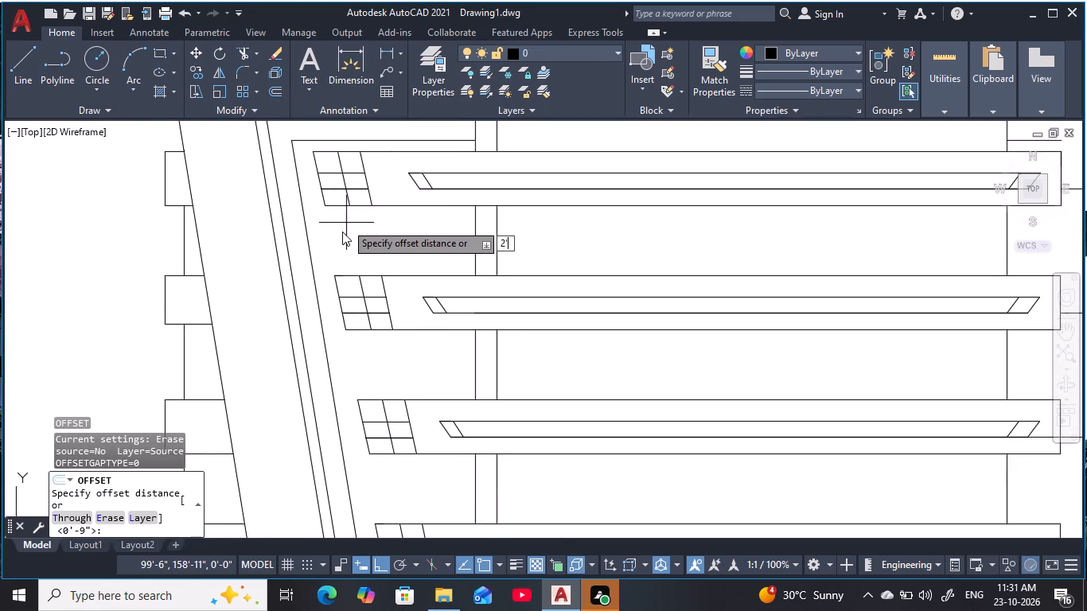
type("1")
key("space")
left_click(325, 329)
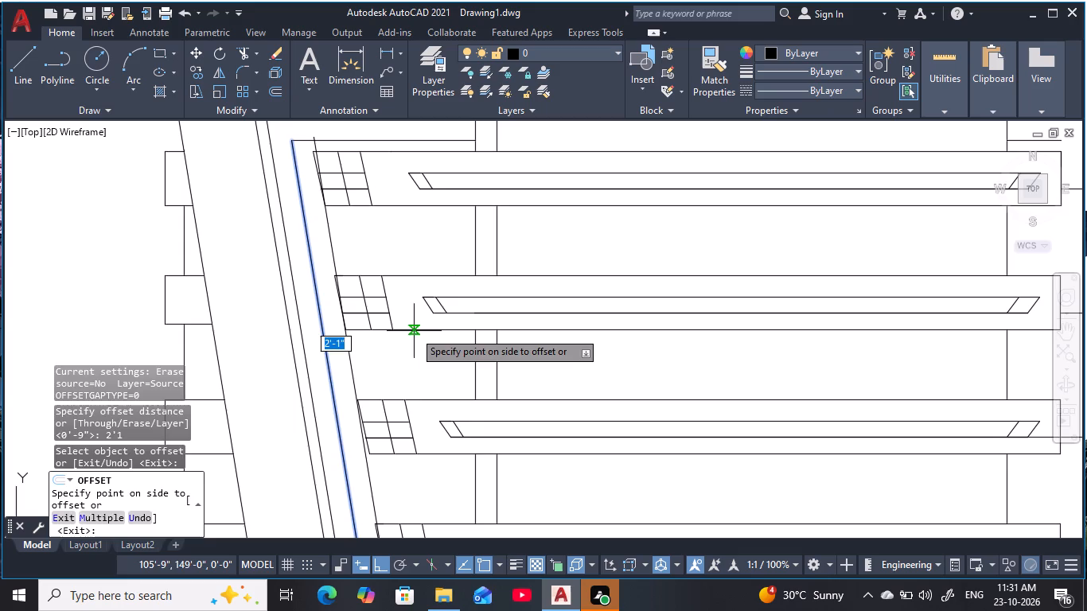
left_click(414, 331)
middle_click_drag(446, 367, 462, 335)
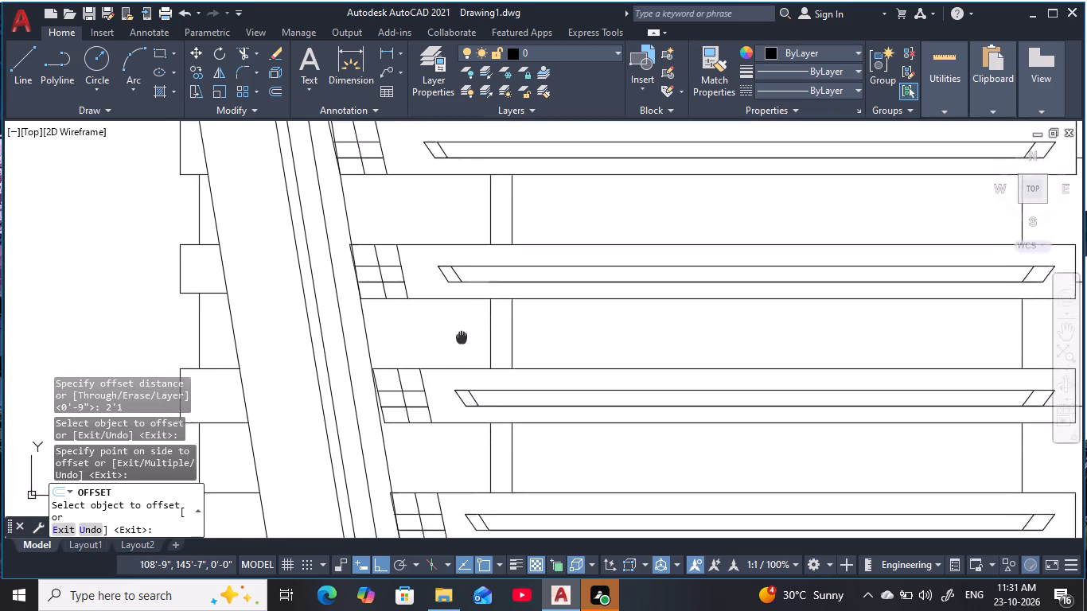
middle_click_drag(462, 335, 477, 286)
scroll(473, 286, "down", 1)
middle_click_drag(470, 288, 451, 325)
middle_click_drag(449, 326, 440, 256)
scroll(418, 341, "up", 1)
middle_click_drag(419, 341, 466, 175)
middle_click_drag(502, 307, 486, 297)
scroll(501, 307, "up", 1)
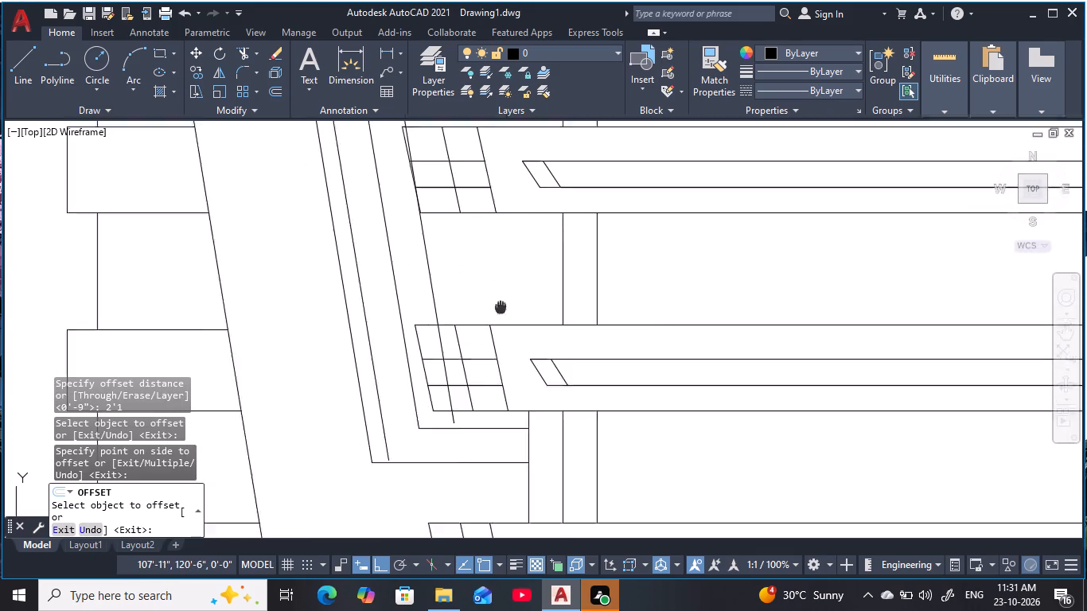
middle_click_drag(486, 297, 466, 293)
middle_click_drag(463, 300, 469, 274)
scroll(469, 274, "up", 1)
middle_click_drag(469, 274, 498, 247)
key("Escape")
key("Escape")
key("Escape")
key("Escape")
key("Escape")
key("Escape")
key("Escape")
Move the slanted end lines of the fifth band's inner strip horizontally along the strip, farther from the grid.
left_click(519, 305)
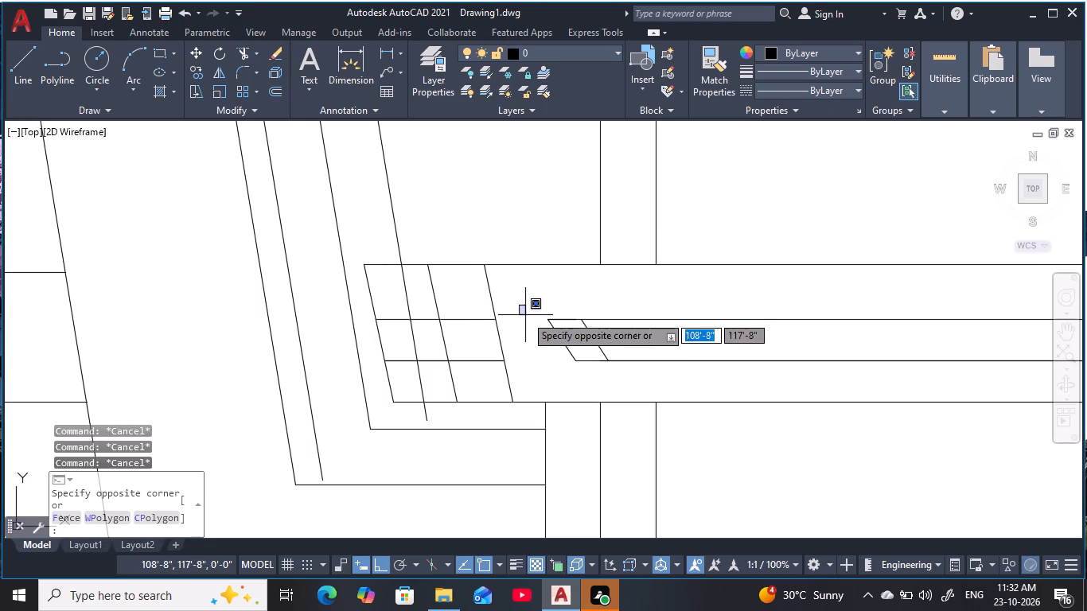
key("Escape")
key("Escape")
left_click(527, 311)
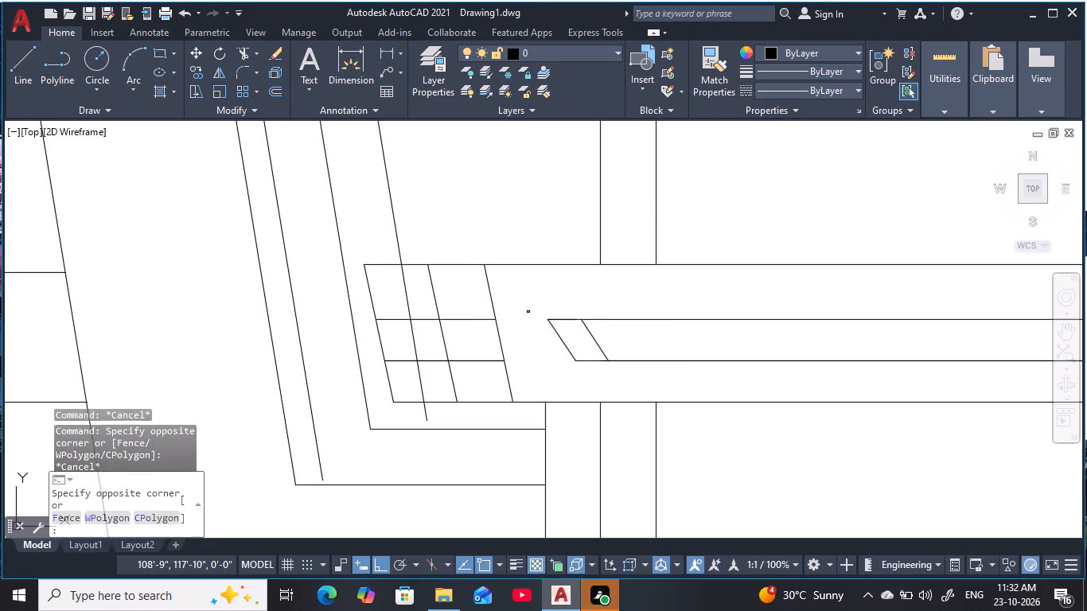
left_click(642, 386)
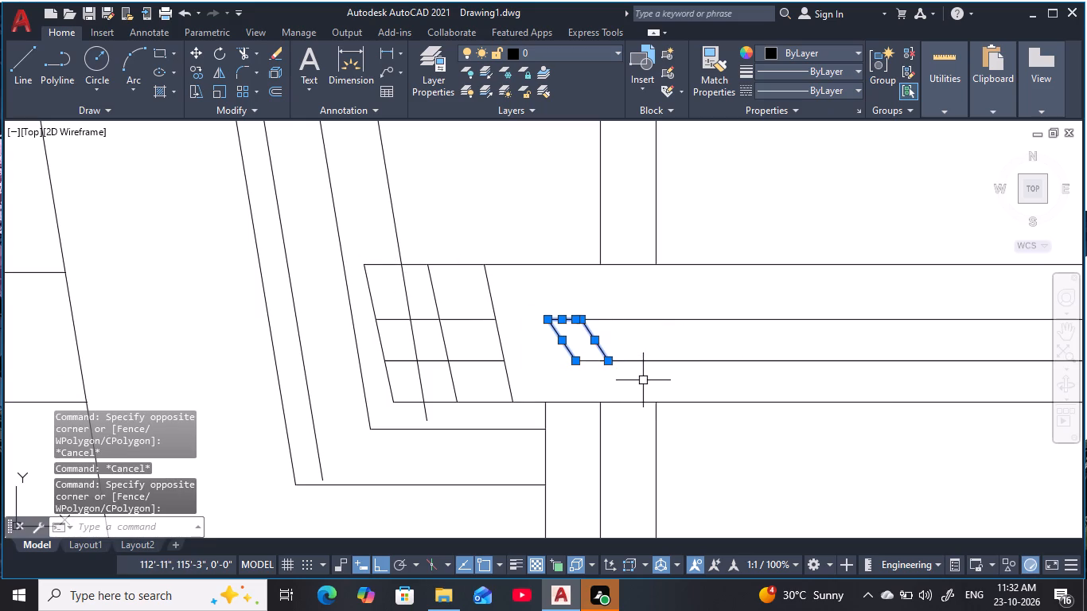
key("m")
key("space")
left_click(613, 360)
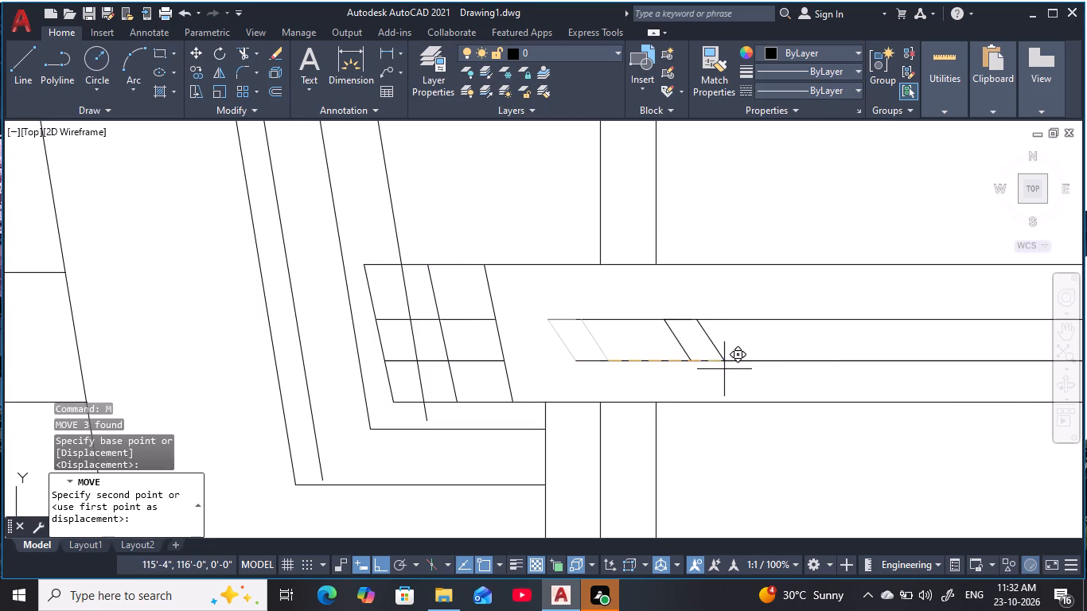
left_click(748, 368)
key("Escape")
key("Escape")
key("Escape")
Trim the fifth band's two leftover strip lines between the grid and the moved slanted end.
type("tr")
key("space")
left_click(596, 298)
left_click(626, 372)
key("Escape")
key("Escape")
key("Escape")
key("Escape")
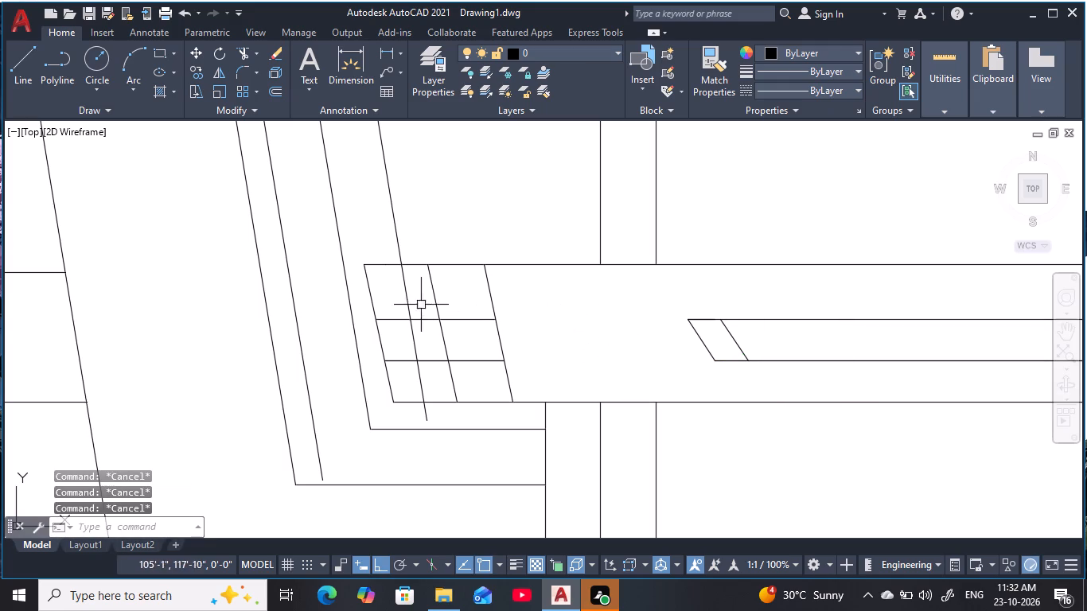
Move the fifth band's gridded end horizontally about 1'-1" so its lower corner meets the offset sloping guide line.
key("Escape")
left_click(355, 248)
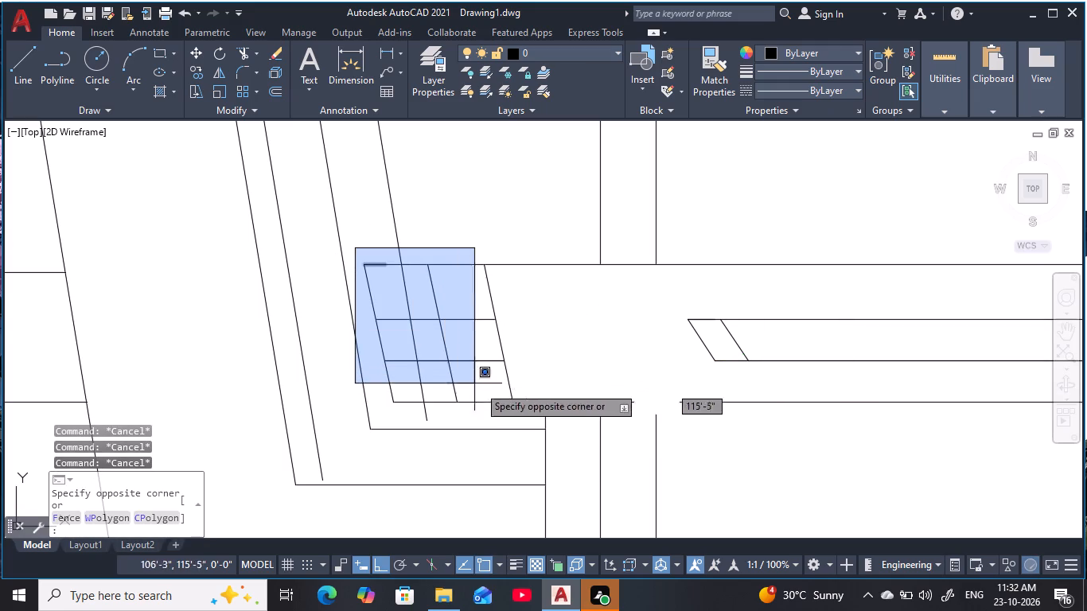
left_click(563, 427)
key("m")
key("space")
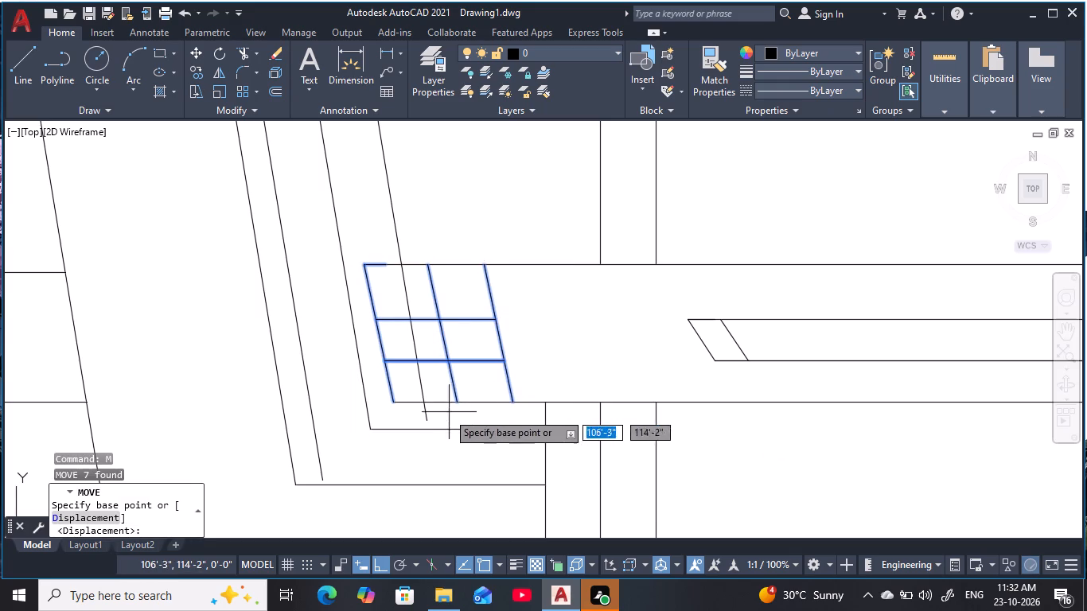
left_click(395, 401)
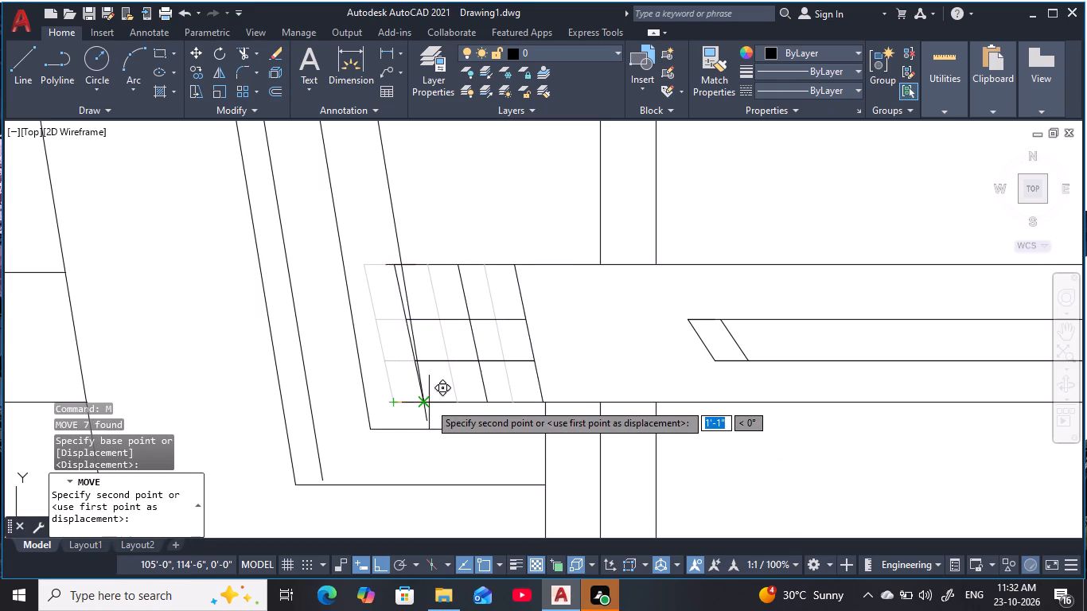
left_click(425, 403)
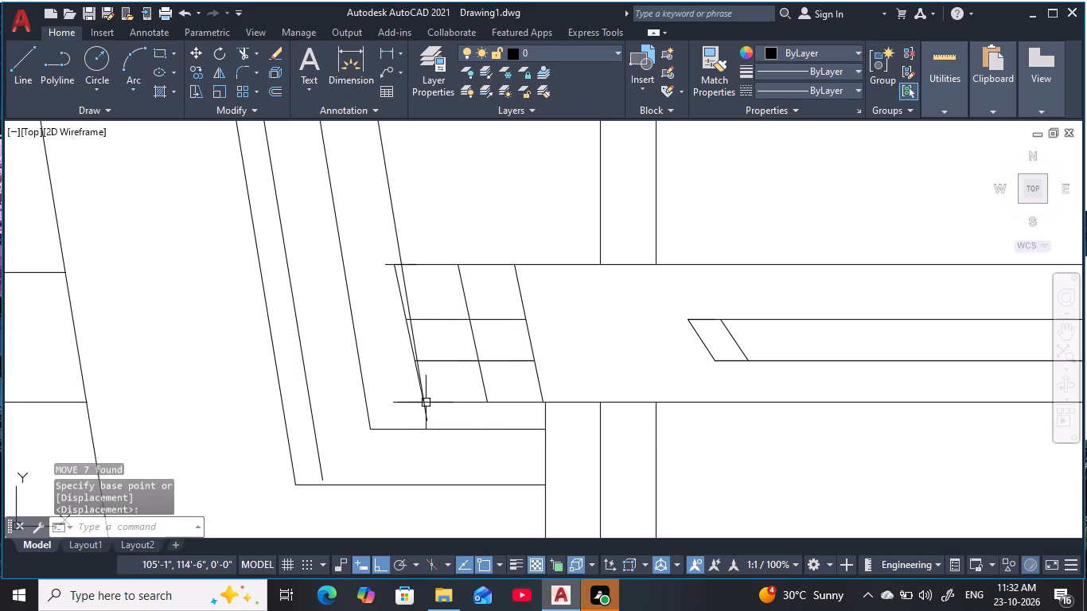
key("Escape")
key("Escape")
key("Escape")
key("Escape")
key("Escape")
key("Escape")
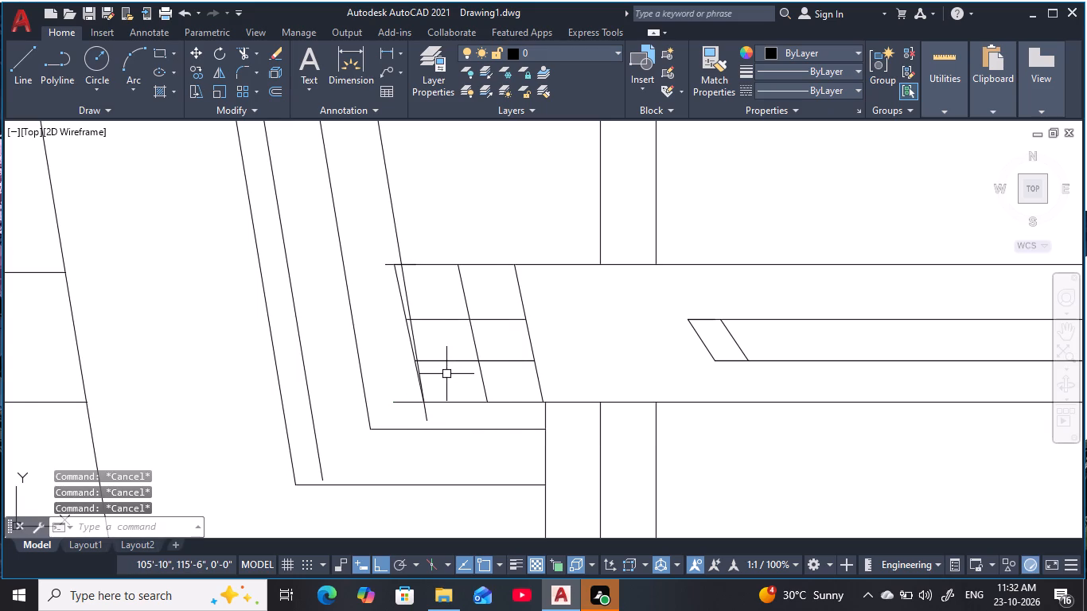
Move the fourth band's gridded end about 1" toward the sloping frame so its lower corner meets the guide line.
middle_click_drag(427, 210, 454, 468)
middle_click_drag(447, 418, 454, 432)
key("Escape")
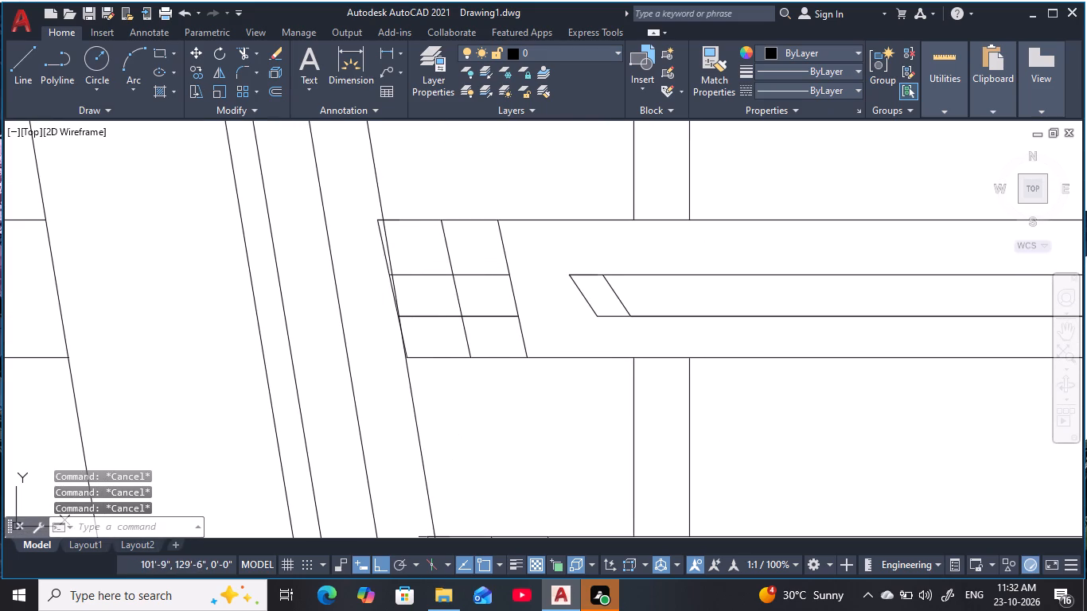
key("Escape")
left_click(361, 205)
left_click(543, 412)
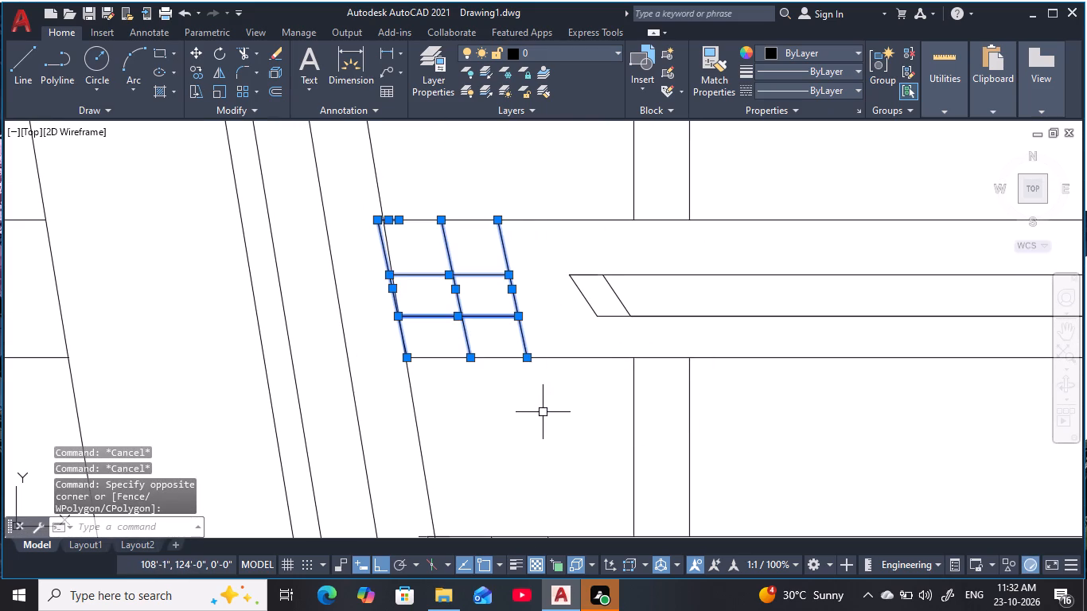
key("m")
key("space")
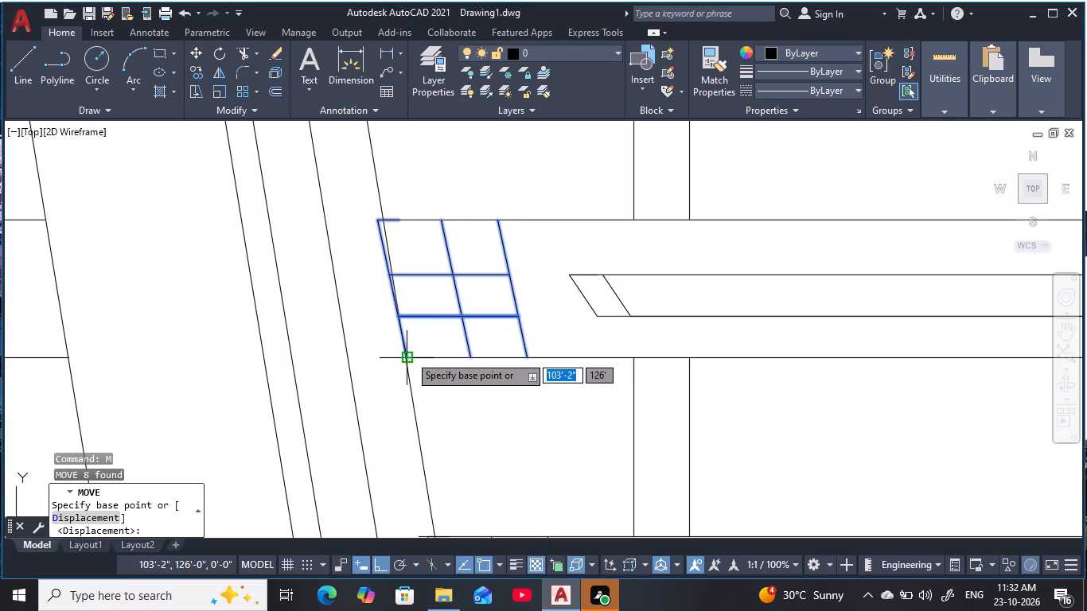
left_click(409, 355)
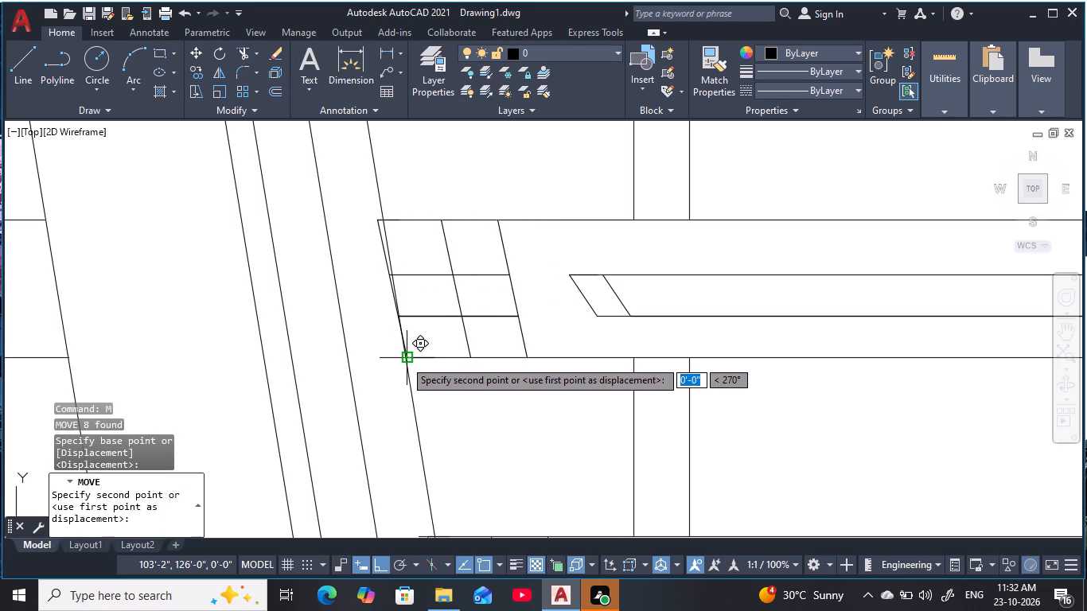
scroll(403, 360, "up", 3)
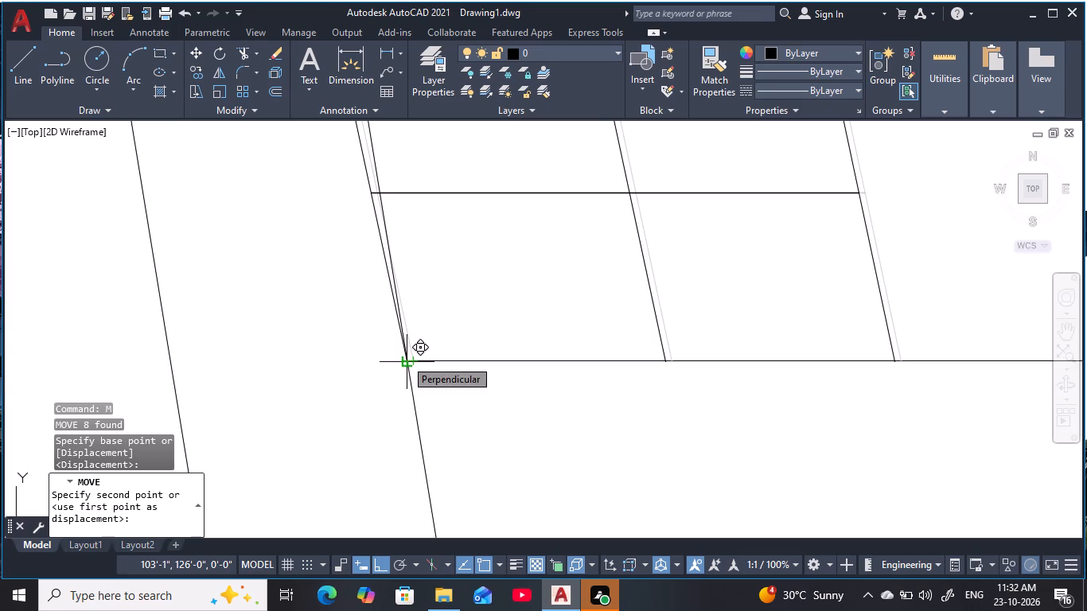
scroll(407, 357, "up", 2)
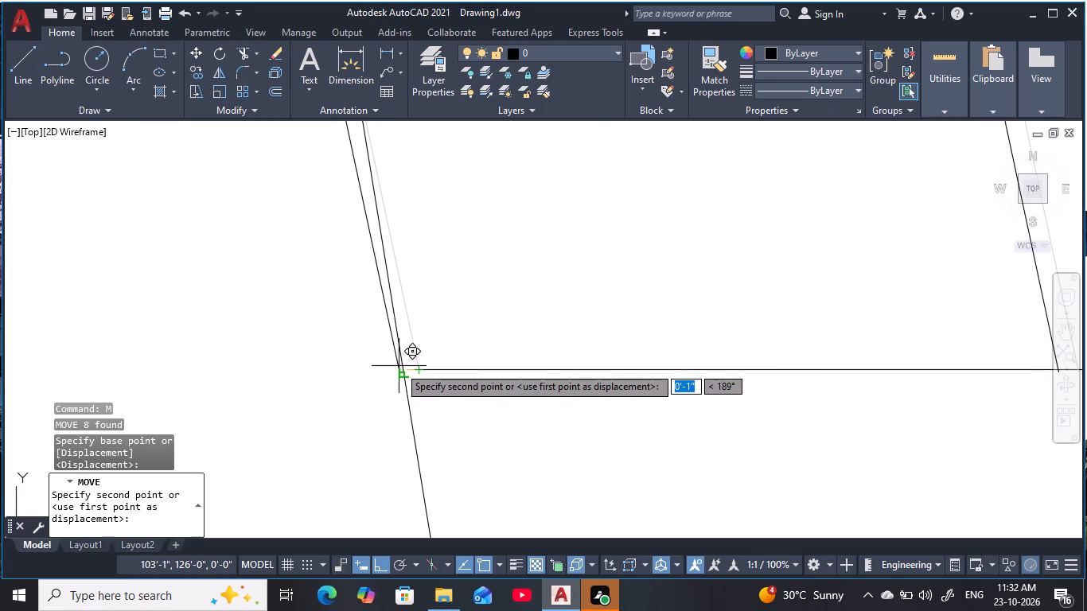
left_click(399, 368)
scroll(476, 318, "down", 3)
middle_click_drag(481, 314, 441, 366)
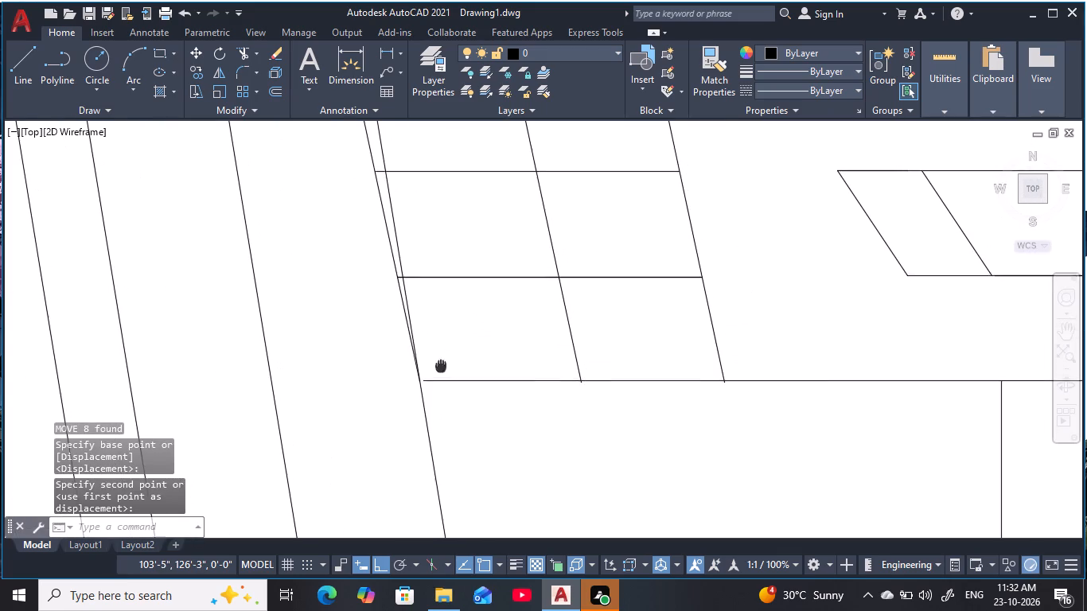
key("Escape")
key("Escape")
Move the third band's gridded end about 4" toward the sloping frame so its lower corner meets the guide line.
middle_click_drag(452, 359, 474, 442)
scroll(474, 442, "down", 2)
middle_click_drag(501, 357, 517, 436)
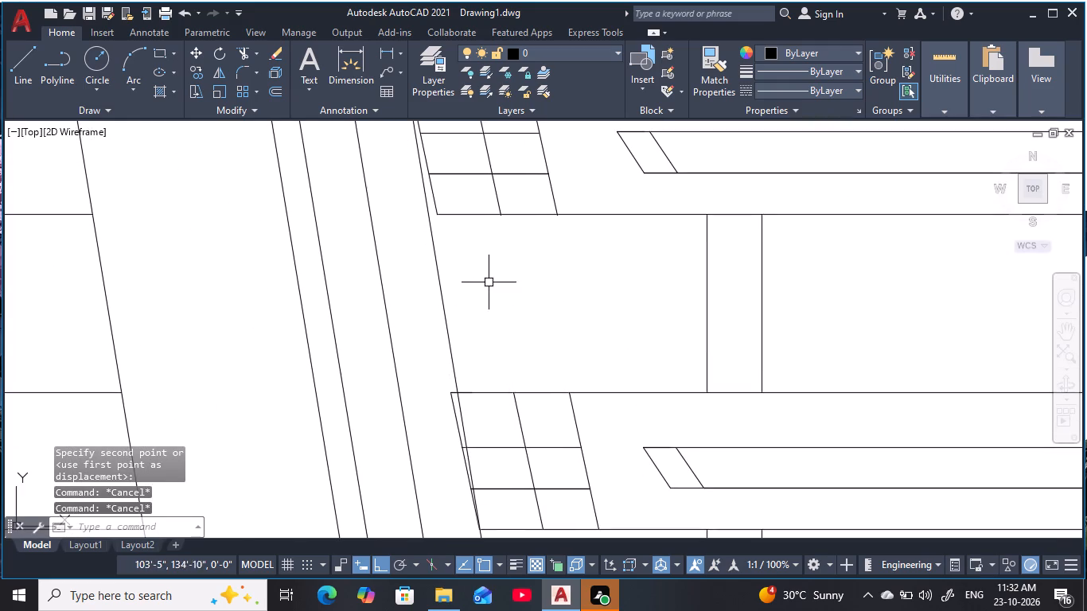
middle_click_drag(486, 281, 497, 434)
left_click(399, 213)
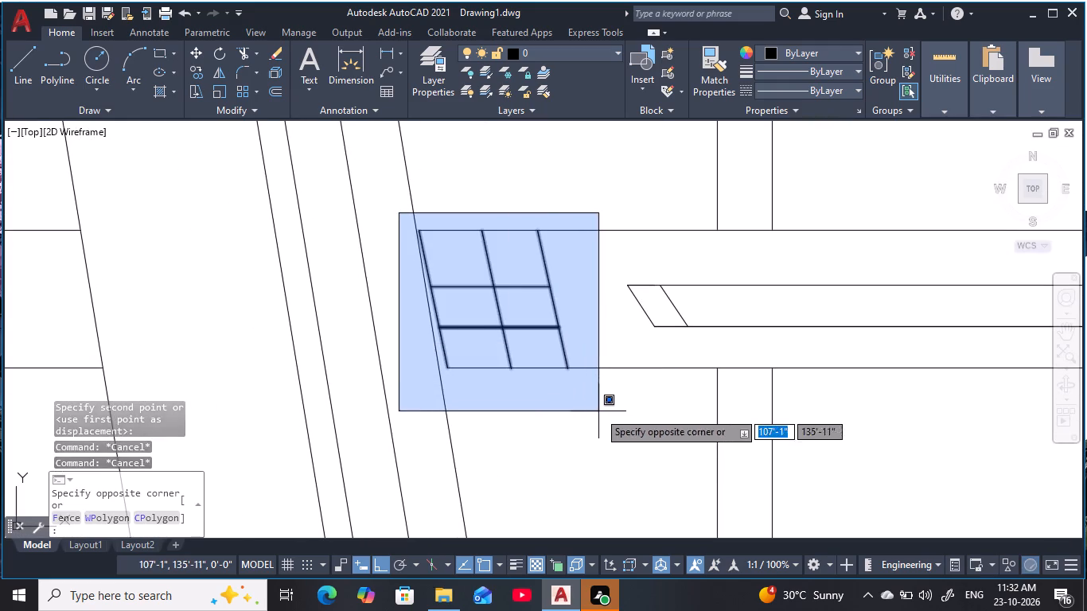
left_click(598, 411)
key("m")
key("space")
scroll(446, 368, "up", 2)
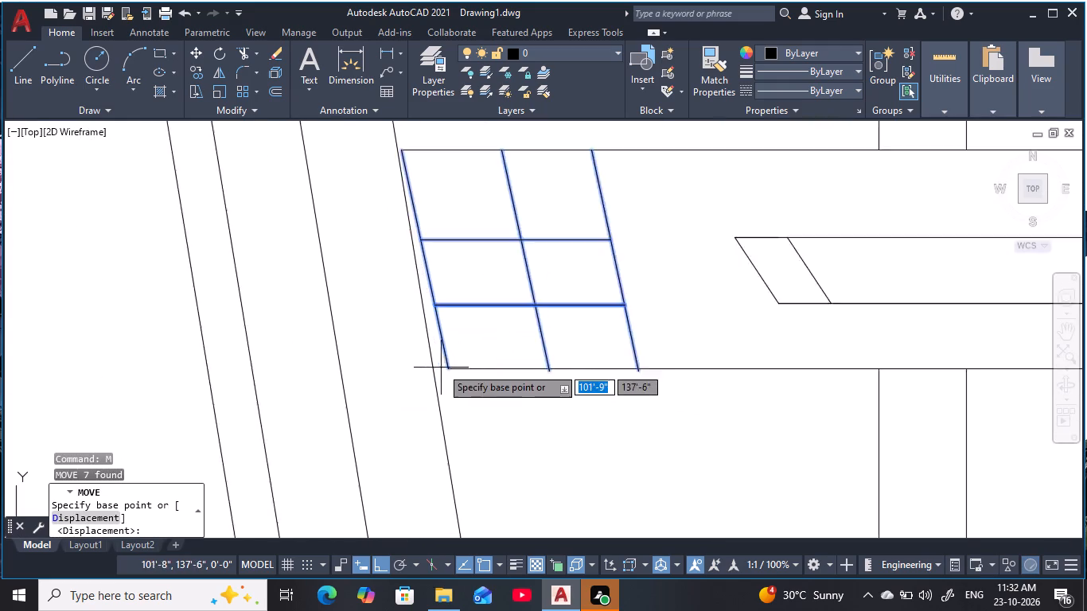
scroll(437, 367, "up", 2)
left_click(481, 384)
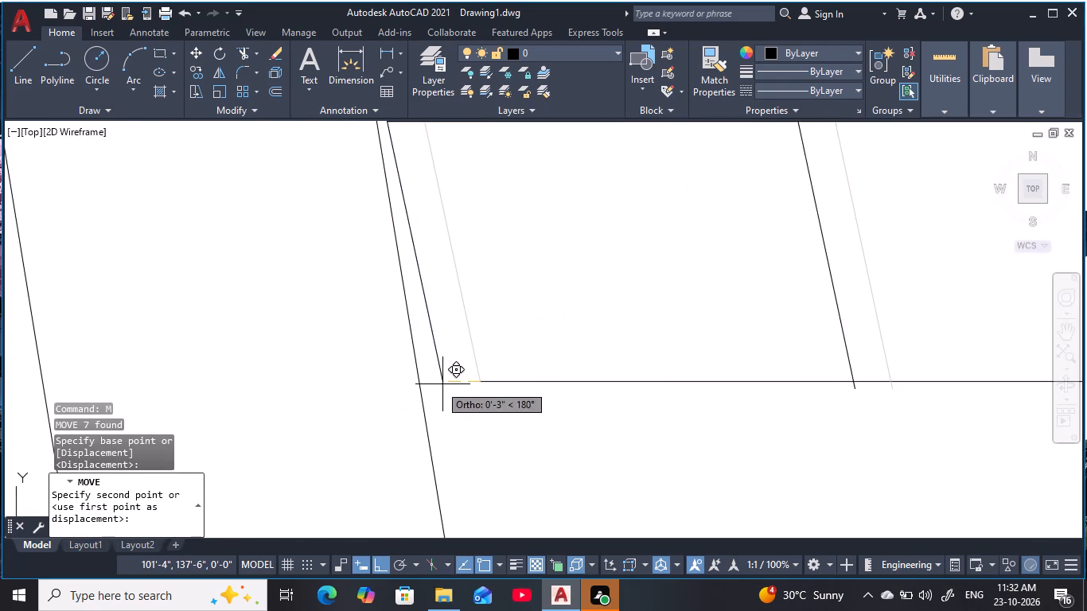
scroll(418, 384, "up", 2)
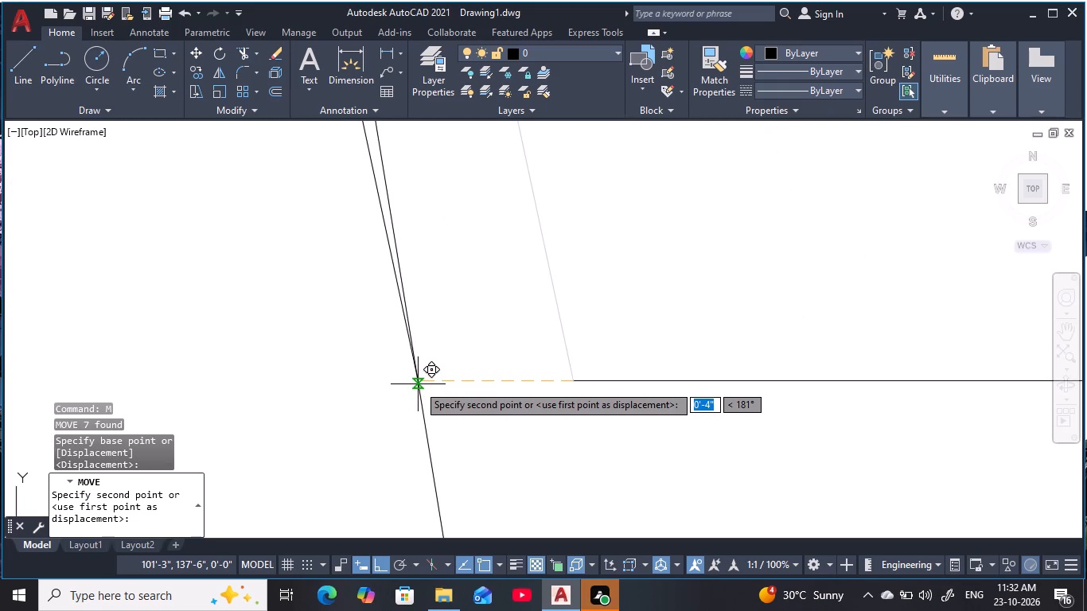
left_click(417, 384)
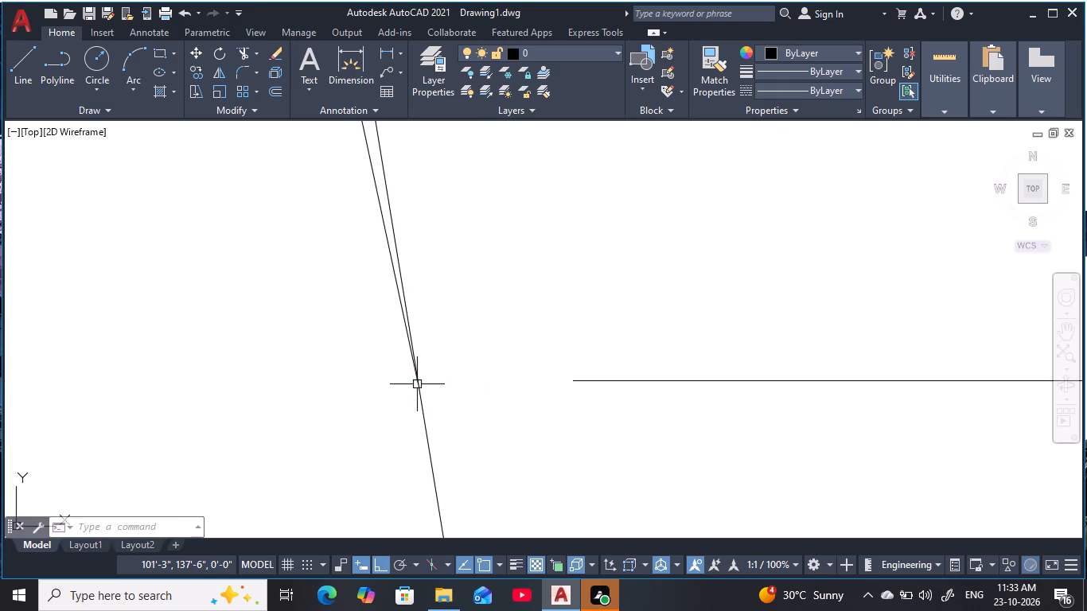
scroll(468, 428, "down", 5)
middle_click(478, 427)
middle_click_drag(497, 389, 453, 393)
key("Escape")
key("Escape")
Move the second band's gridded end about 1" toward the sloping frame so its lower corner meets the guide line.
middle_click_drag(467, 372, 469, 379)
scroll(468, 373, "down", 1)
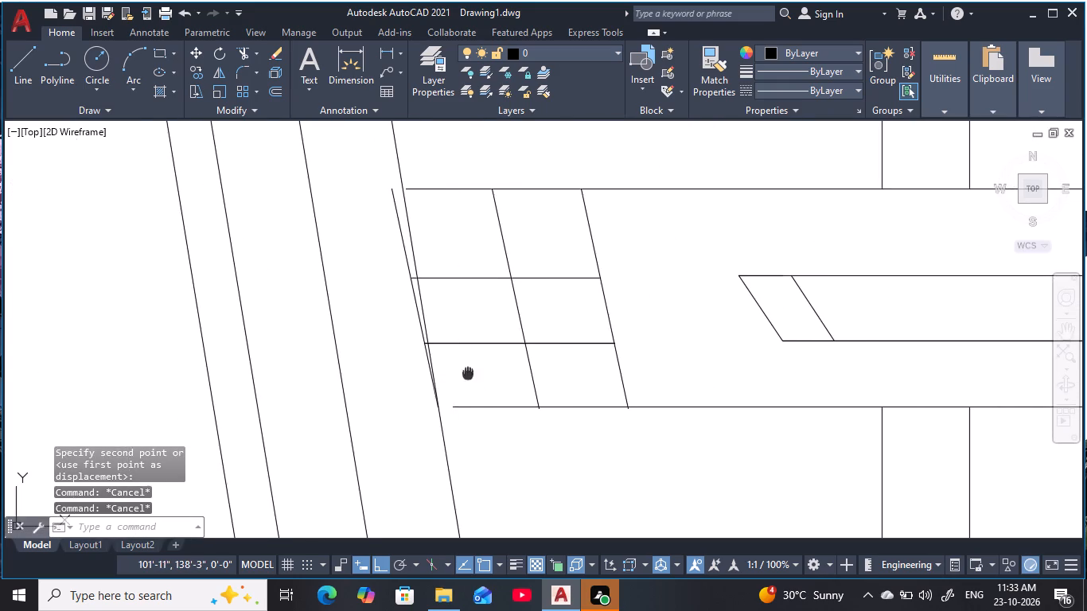
middle_click_drag(469, 379, 495, 501)
scroll(505, 420, "down", 1)
middle_click_drag(489, 352, 493, 439)
key("Escape")
key("Escape")
scroll(466, 309, "up", 2)
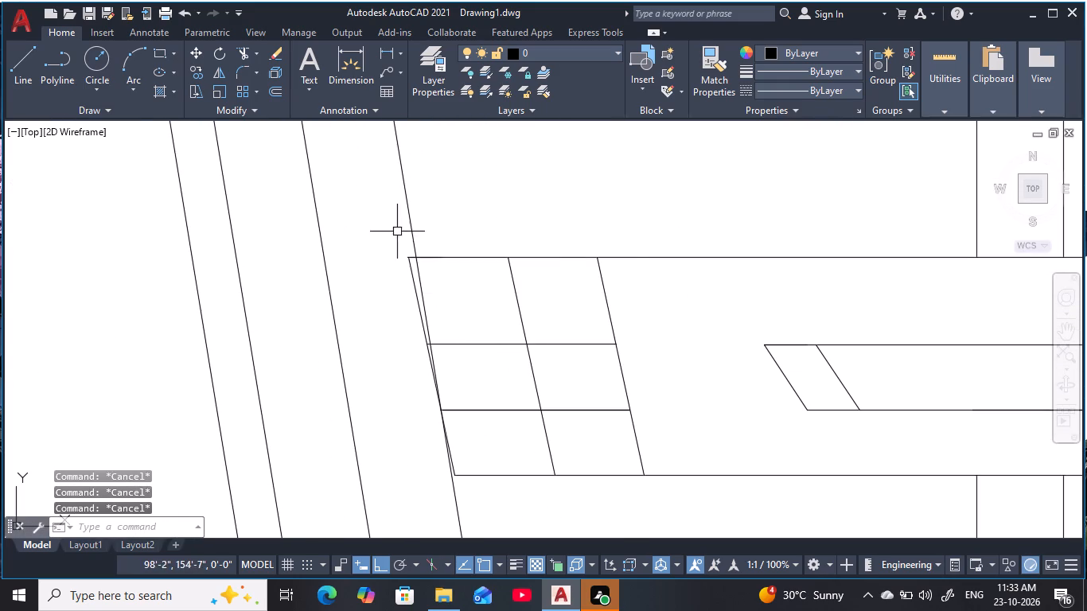
left_click(397, 232)
left_click(668, 502)
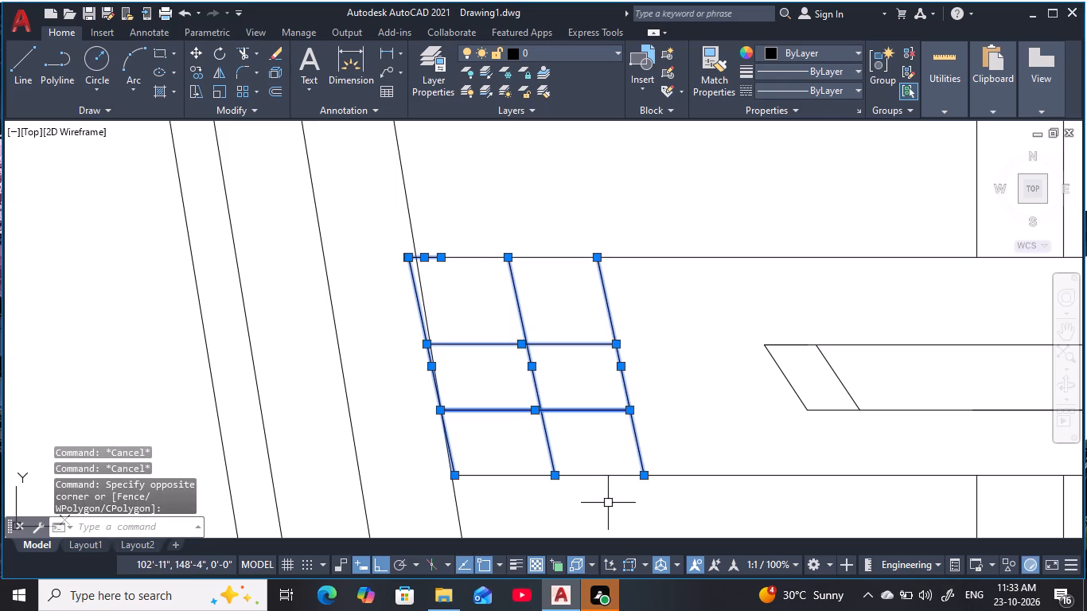
key("m")
key("space")
scroll(463, 477, "up", 5)
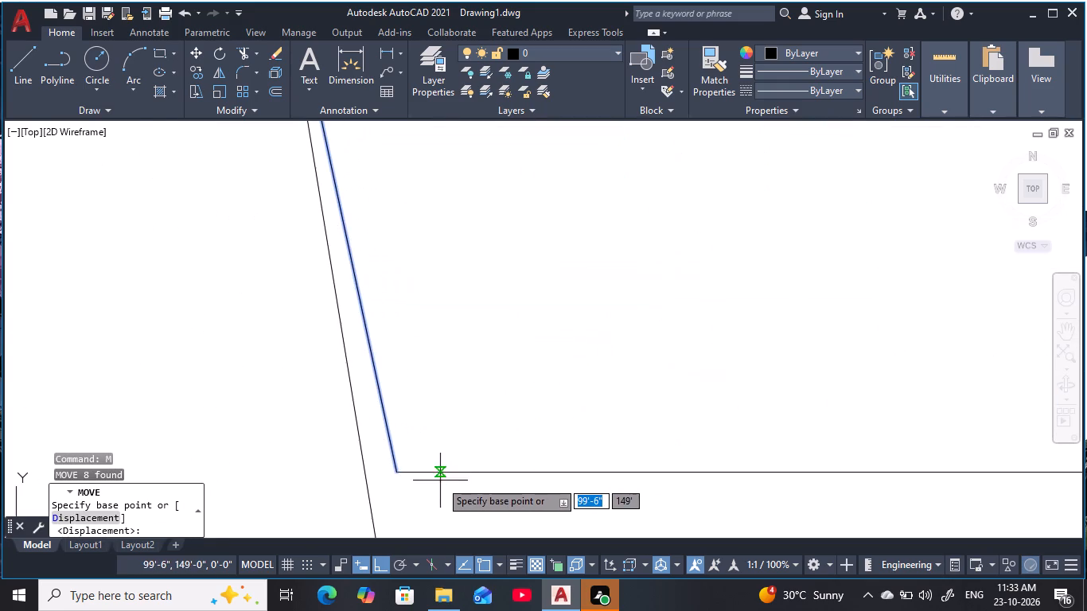
left_click(397, 473)
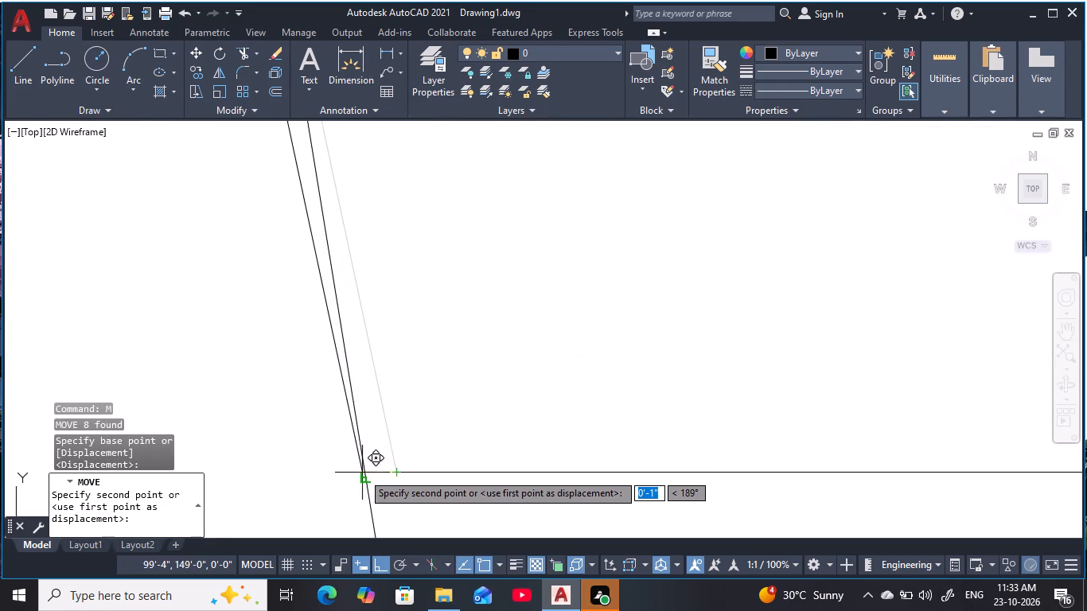
left_click(364, 473)
Erase the offset sloping guide line that crosses the gridded ends of the bands.
scroll(446, 449, "down", 6)
middle_click_drag(512, 402, 514, 416)
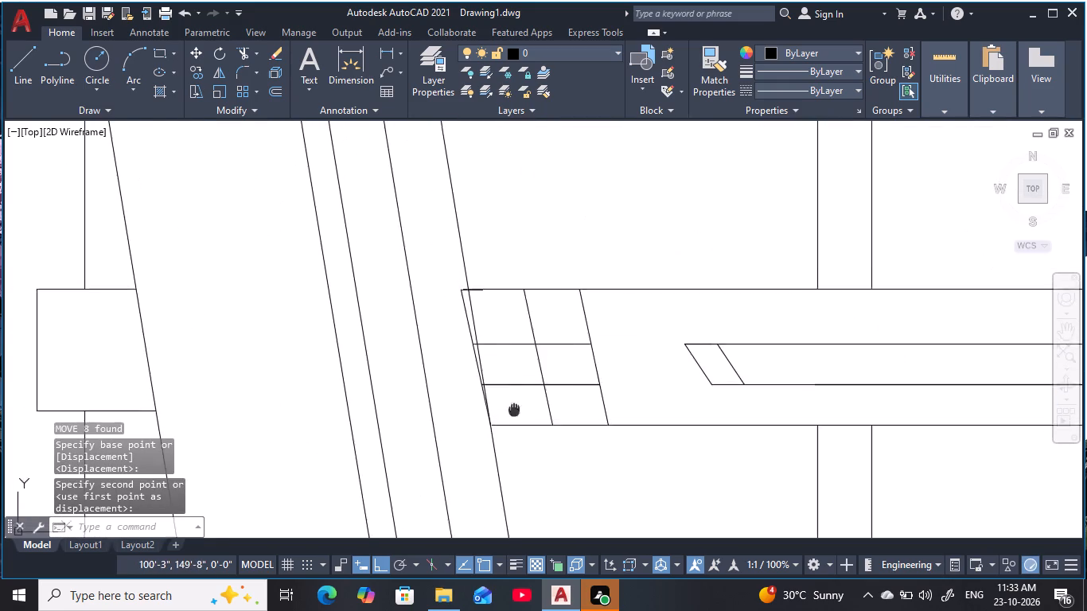
middle_click_drag(514, 416, 498, 513)
middle_click_drag(524, 282, 546, 516)
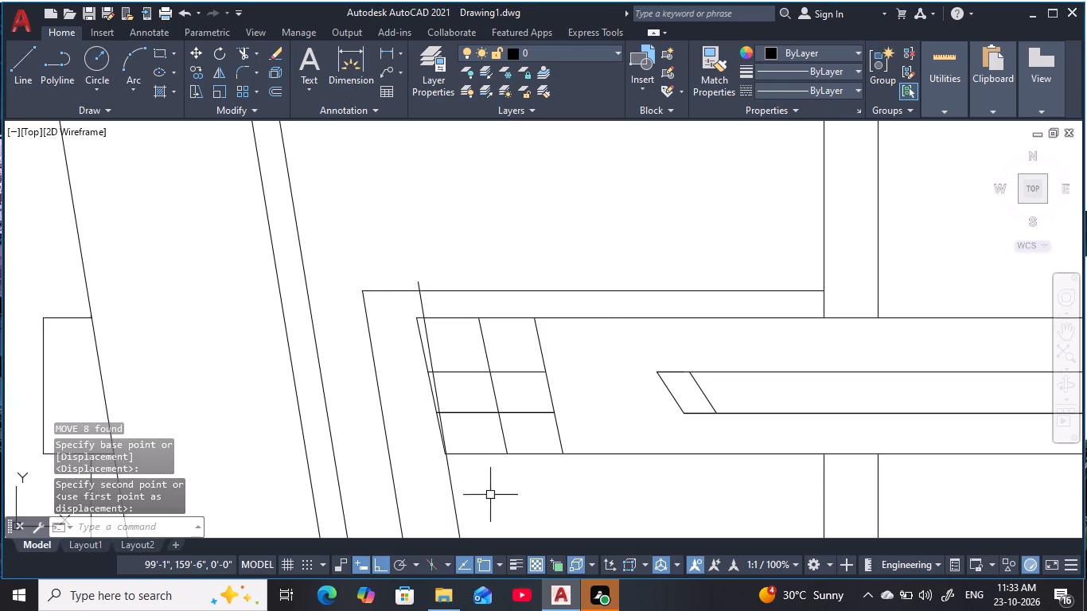
middle_click_drag(501, 513, 528, 254)
left_click(514, 304)
left_click(467, 311)
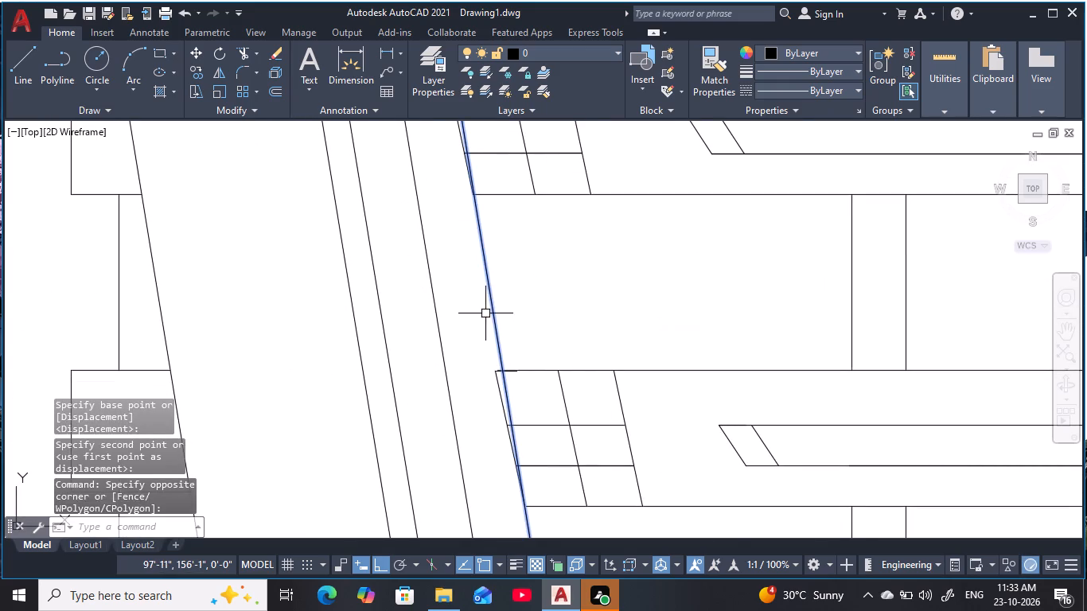
type("e")
key("space")
Extend the third band's top edge to the sloping frame line and its bottom edge to the grid's slanted end.
scroll(640, 333, "down", 1)
middle_click_drag(638, 331, 560, 302)
middle_click_drag(629, 521, 622, 488)
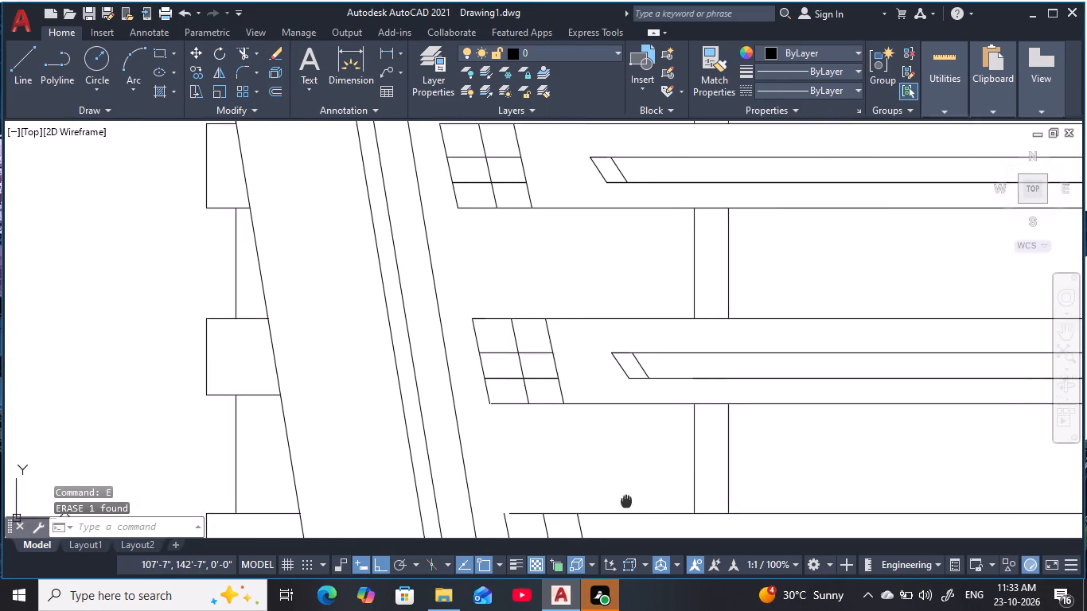
middle_click_drag(622, 488, 543, 338)
scroll(543, 333, "down", 1)
middle_click_drag(532, 316, 537, 482)
middle_click_drag(533, 324, 601, 174)
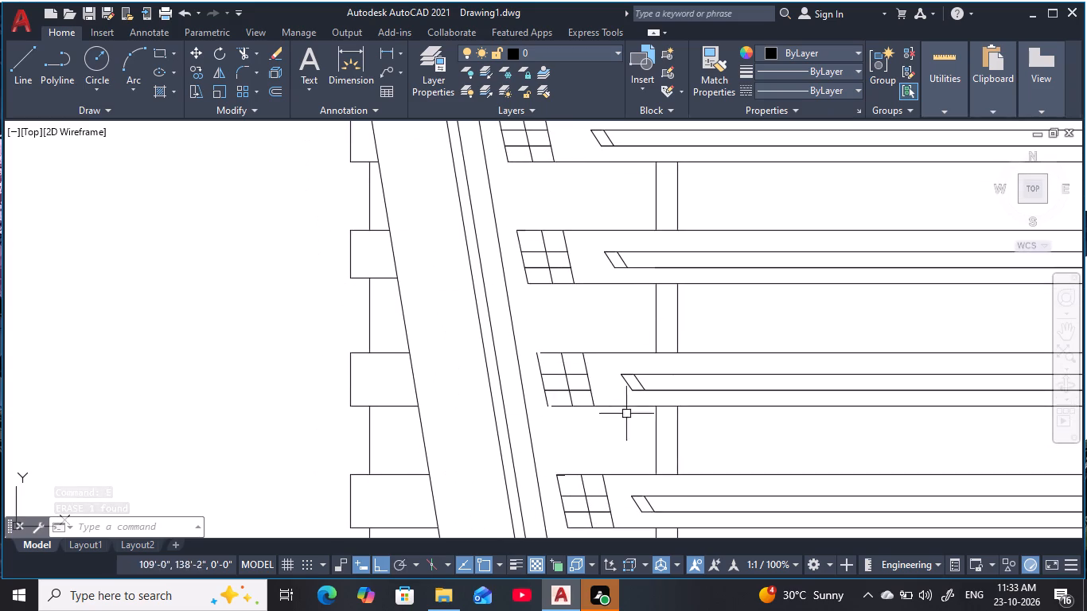
key("Escape")
key("e")
key("x")
key("space")
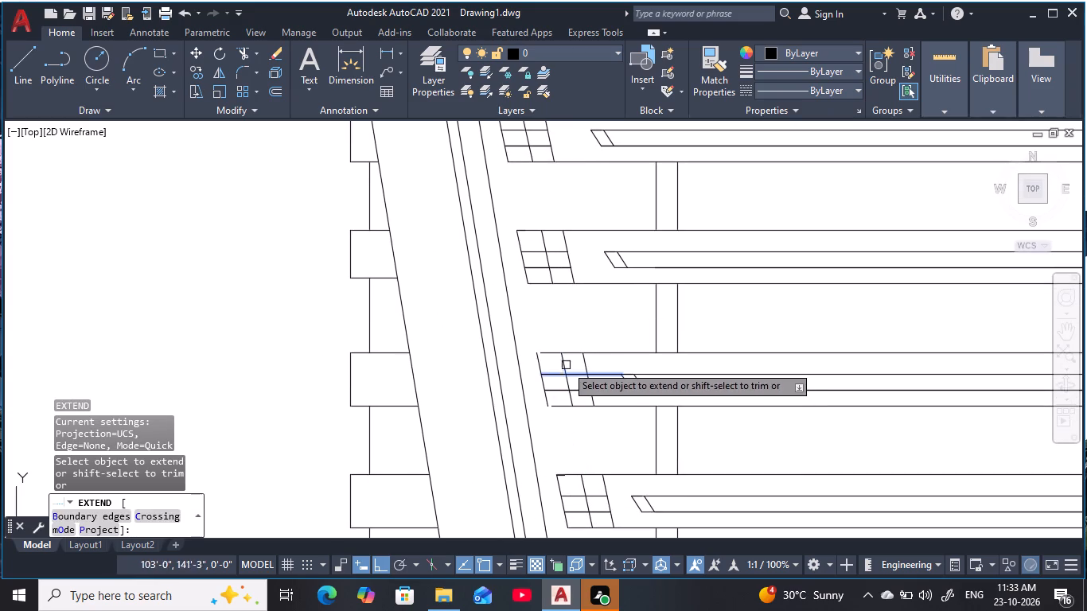
scroll(561, 360, "up", 1)
left_click(547, 352)
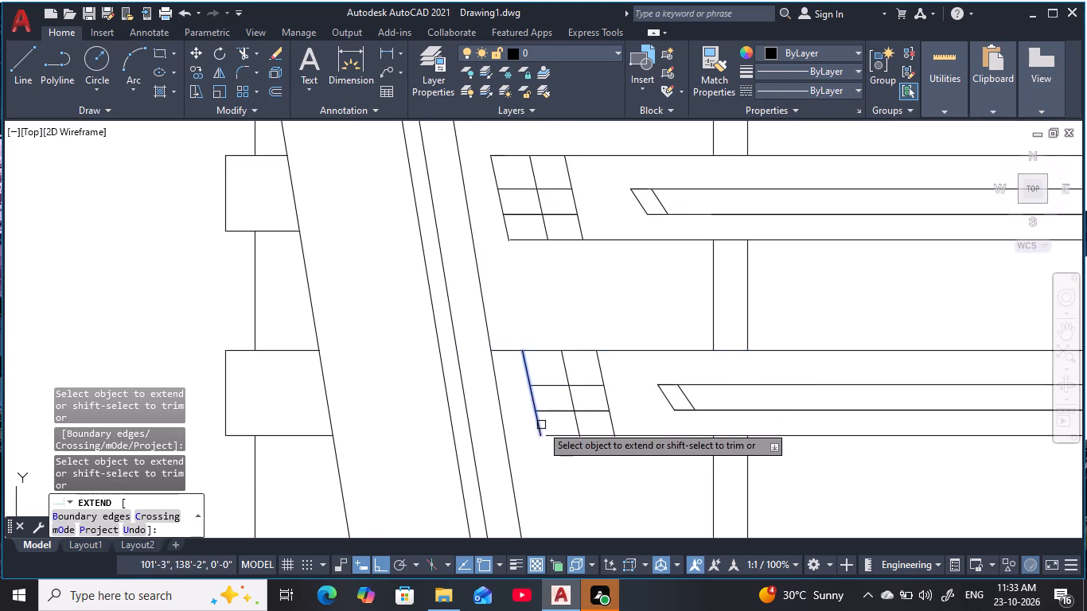
left_click(559, 436)
key("Escape")
key("Escape")
key("Escape")
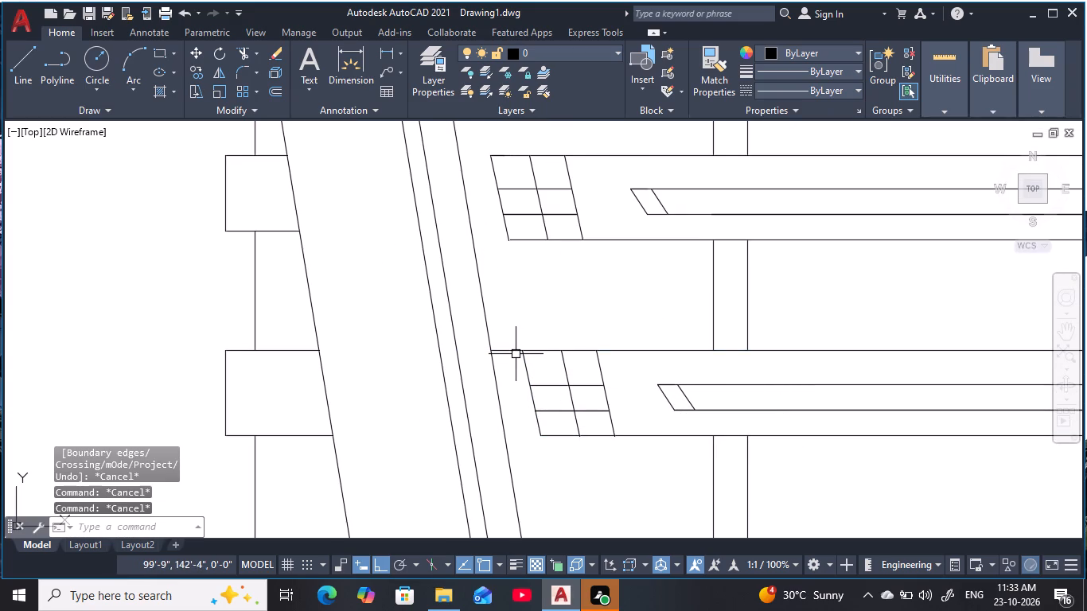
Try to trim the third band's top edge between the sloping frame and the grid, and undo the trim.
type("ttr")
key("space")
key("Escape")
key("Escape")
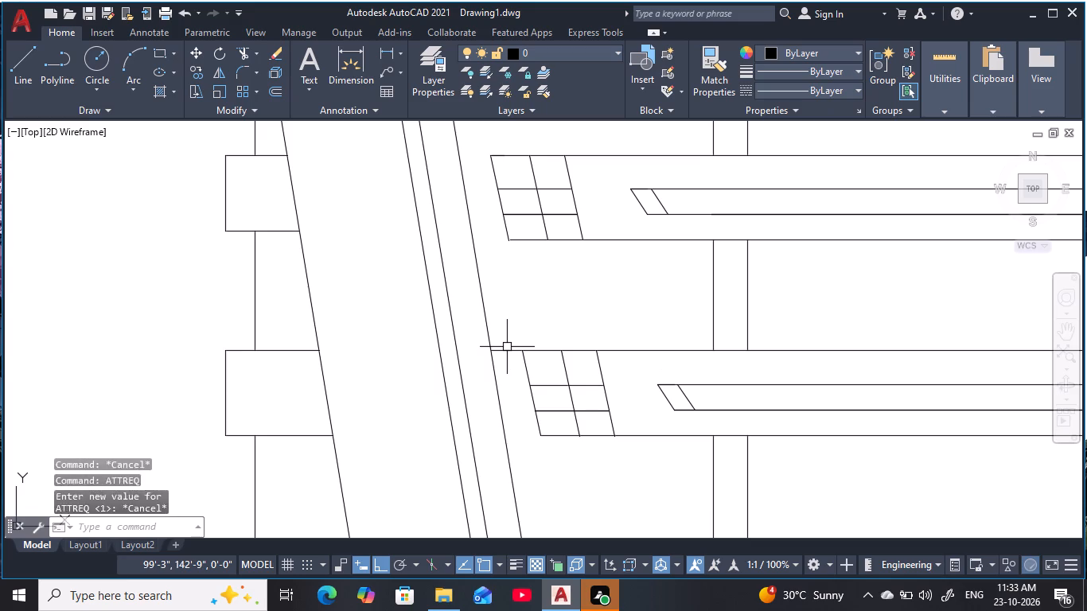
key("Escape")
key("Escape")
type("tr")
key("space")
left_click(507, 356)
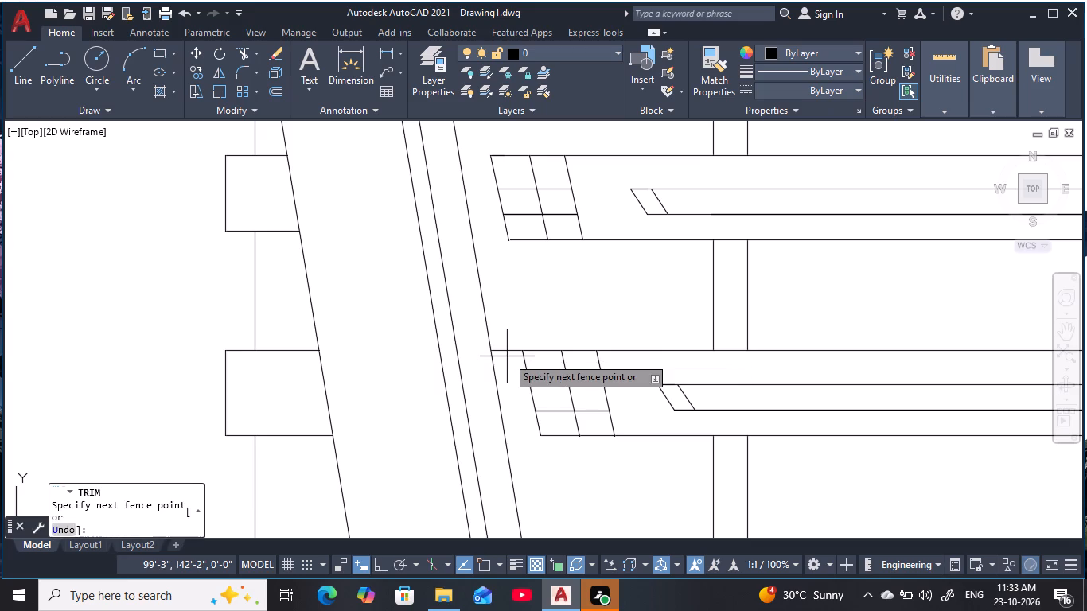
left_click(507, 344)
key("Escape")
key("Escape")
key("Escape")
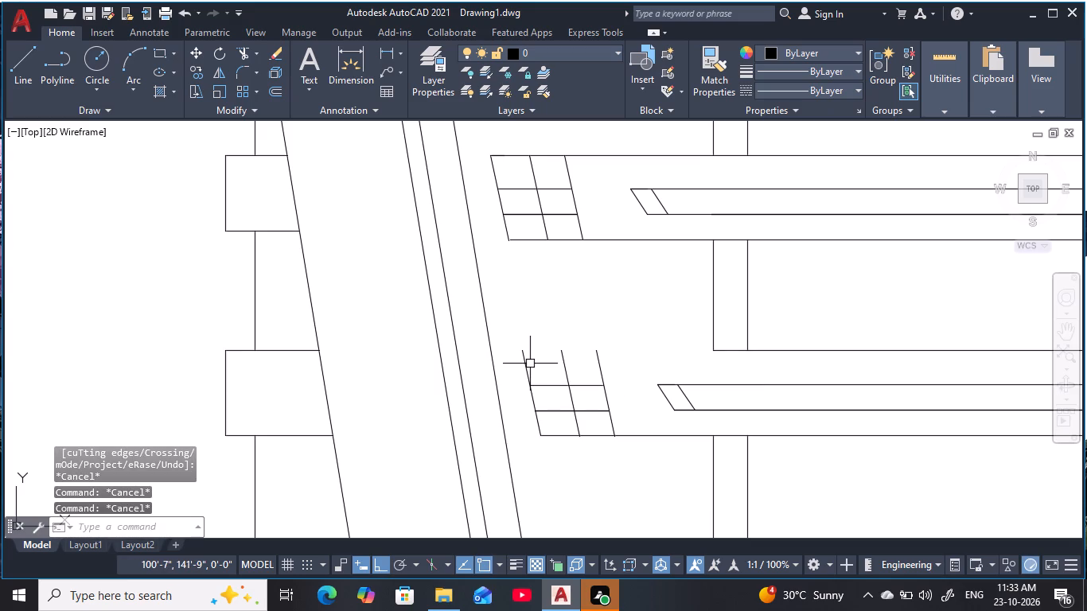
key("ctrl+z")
Extend the three slanted grid lines of the third band up to the band's top edge.
scroll(534, 358, "up", 4)
middle_click_drag(543, 357, 544, 348)
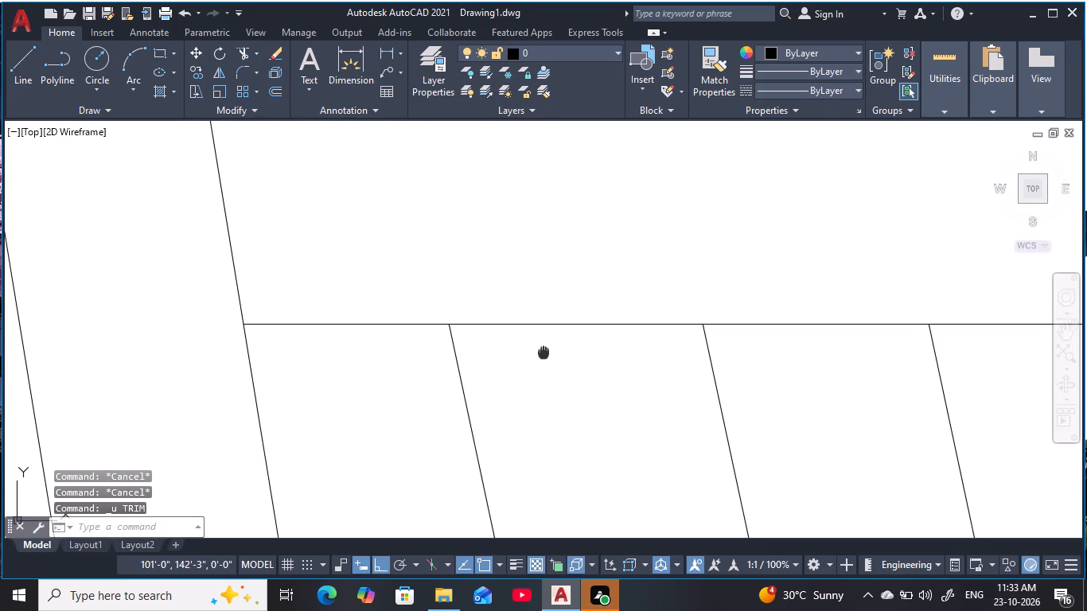
middle_click_drag(544, 348, 547, 344)
key("Escape")
key("Escape")
key("e")
type("x")
key("space")
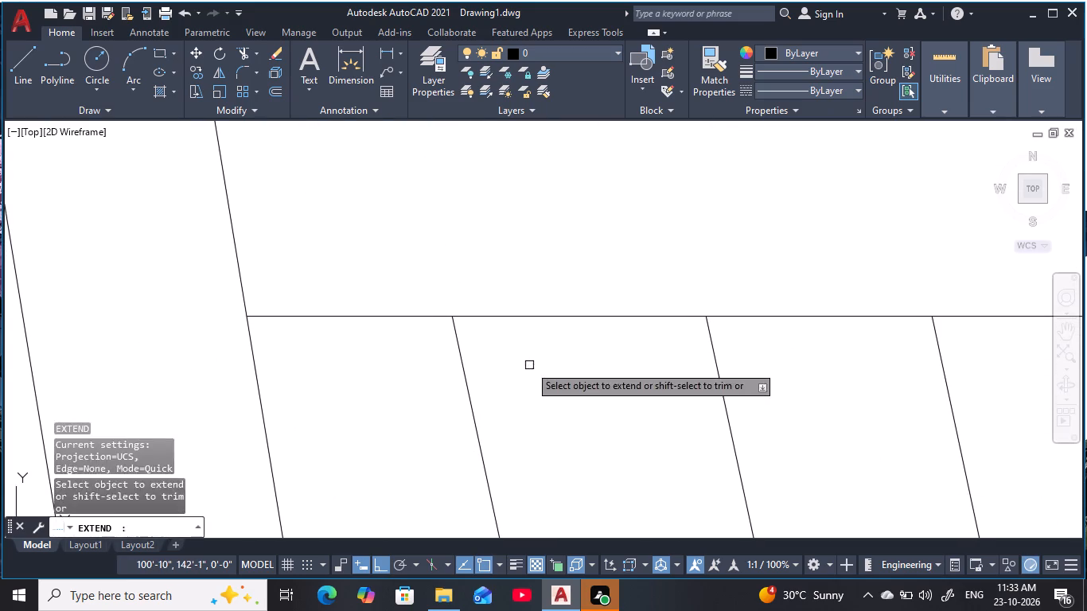
left_click(528, 367)
left_click(438, 385)
left_click(808, 375)
left_click(645, 383)
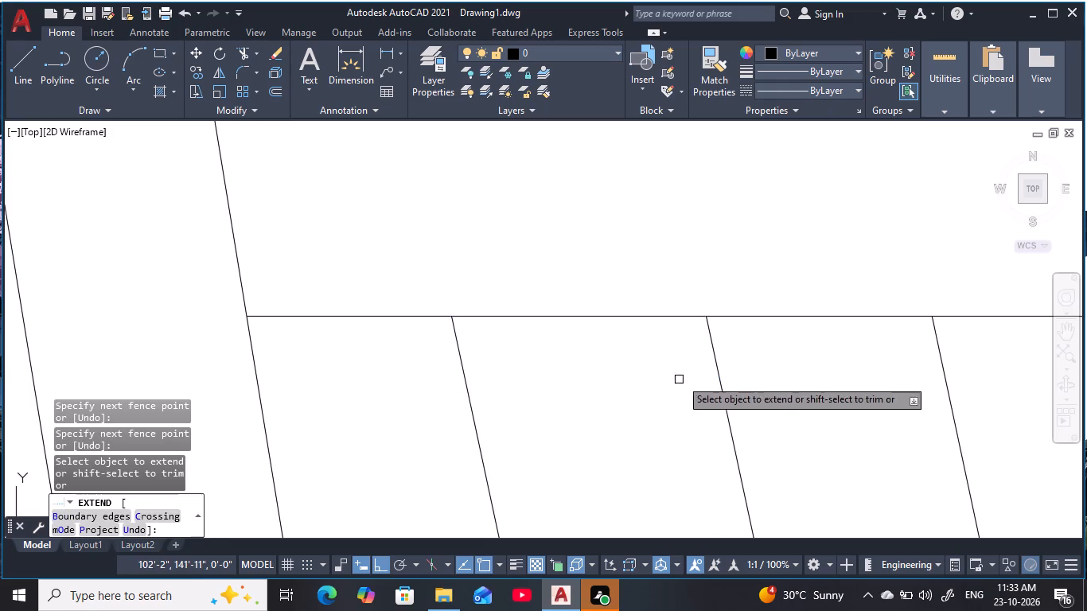
middle_click_drag(818, 386, 664, 327)
left_click_drag(824, 307, 733, 322)
left_click_drag(849, 326, 832, 330)
left_click(751, 334)
scroll(725, 349, "down", 3)
middle_click_drag(727, 344, 744, 312)
key("Escape")
key("Escape")
key("Escape")
key("Escape")
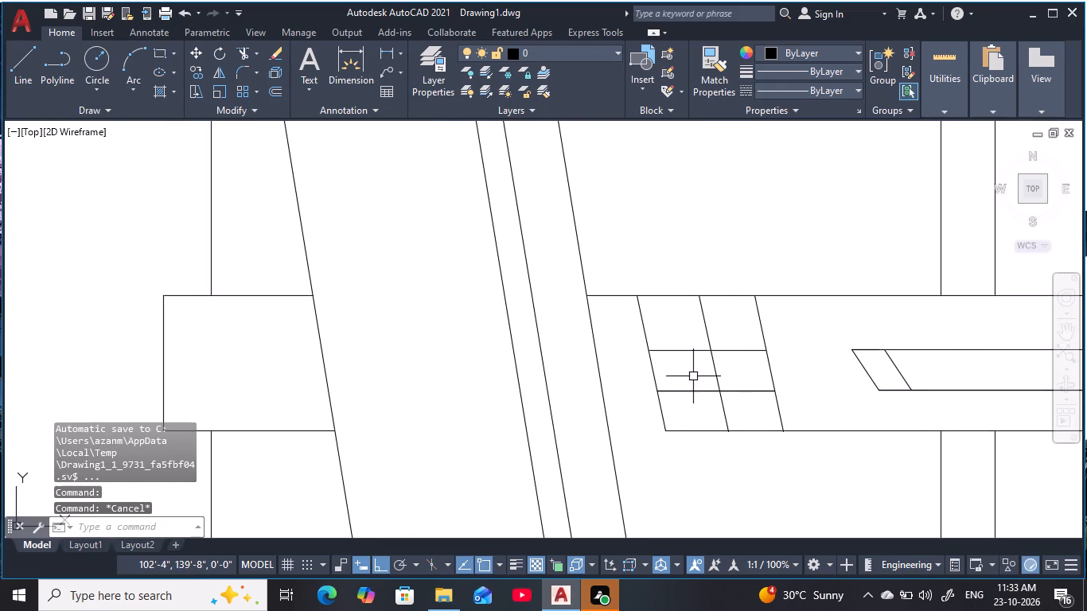
Trim the third band's top edge between the sloping frame and the grid's outer slanted line.
type("tr")
key("space")
left_click(608, 304)
left_click(614, 270)
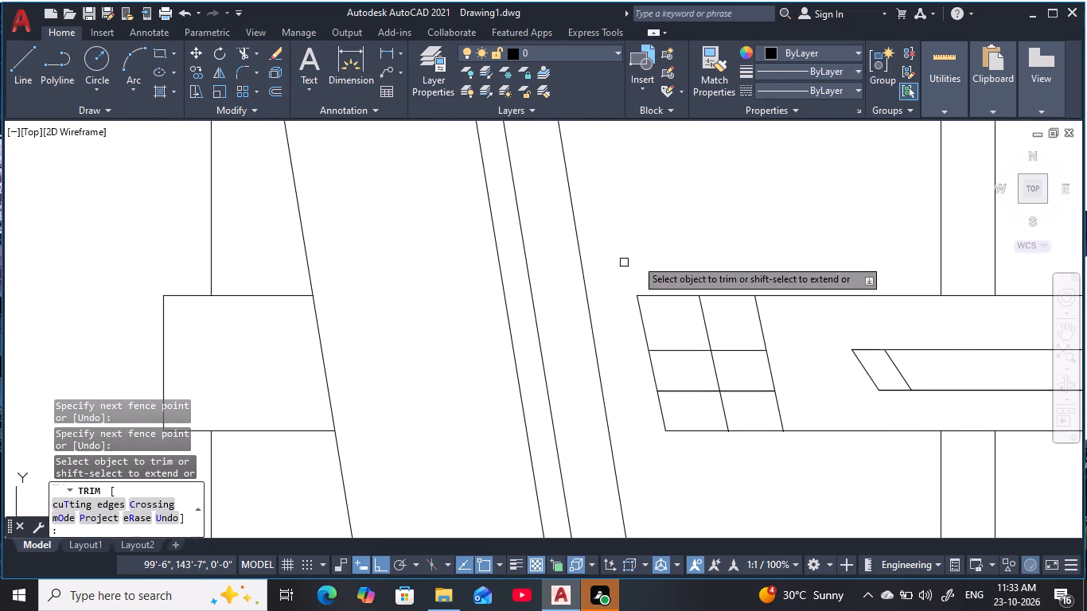
Erase the short line overlapping the fourth band's top edge at the grid's upper outer corner.
scroll(723, 242, "down", 2)
middle_click_drag(724, 242, 664, 223)
scroll(691, 325, "up", 1)
middle_click_drag(690, 326, 654, 277)
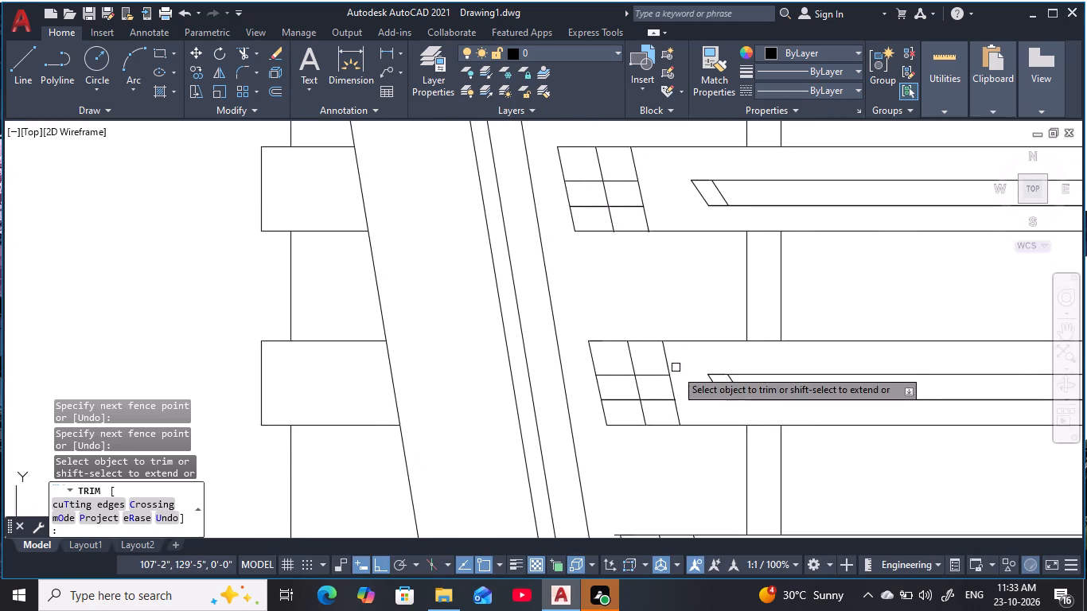
scroll(679, 382, "up", 2)
middle_click_drag(679, 382, 683, 340)
key("Escape")
key("Escape")
key("Escape")
key("Escape")
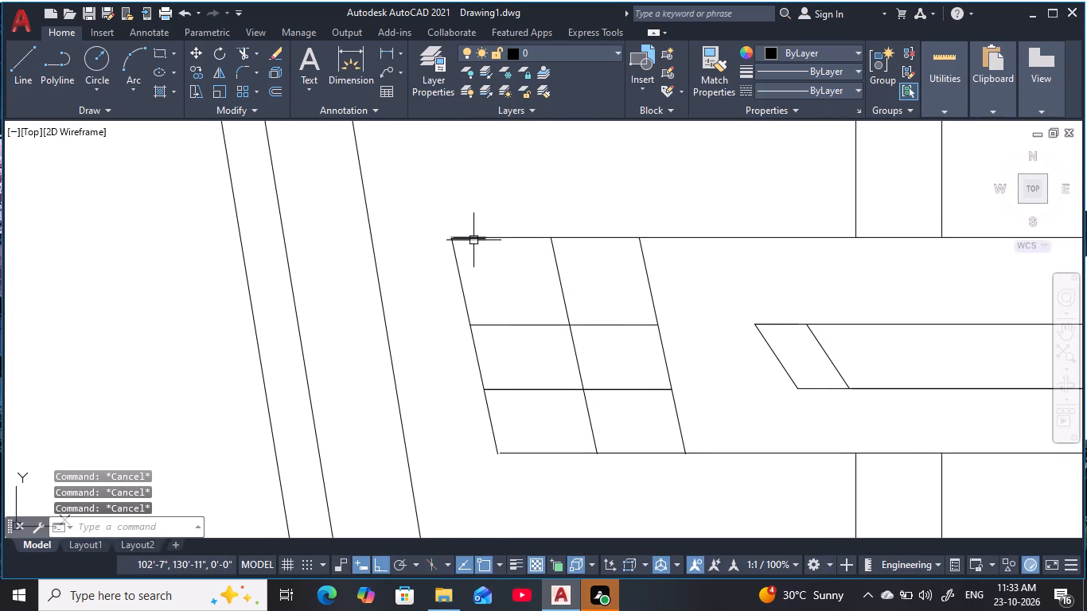
left_click(471, 242)
key("e")
key("space")
key("Escape")
key("Escape")
key("Escape")
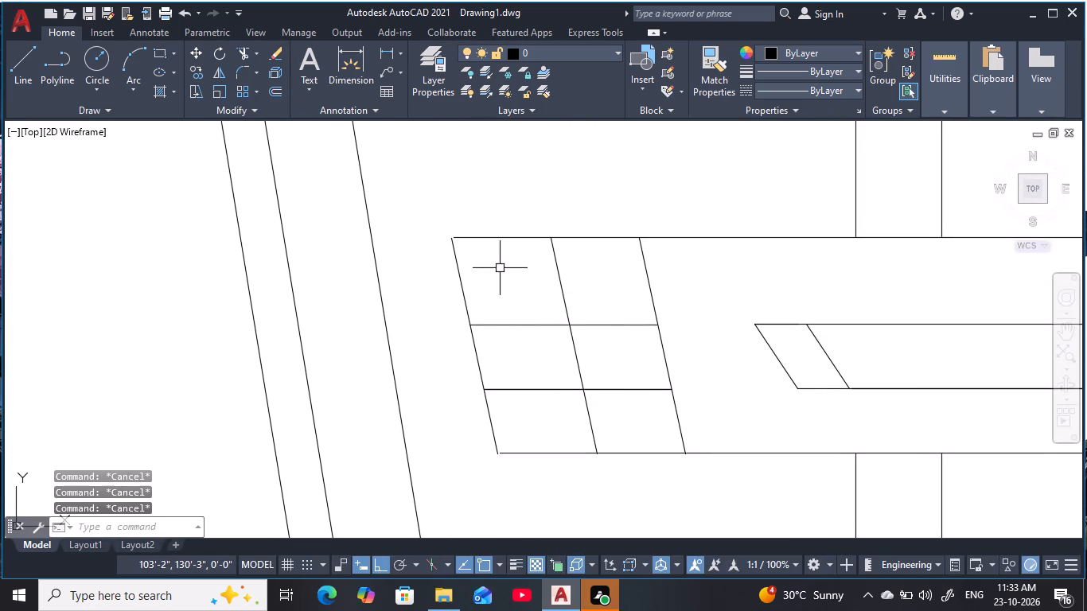
Extend the fourth band's top edge to the sloping frame line.
type("ex")
key("space")
left_click(489, 238)
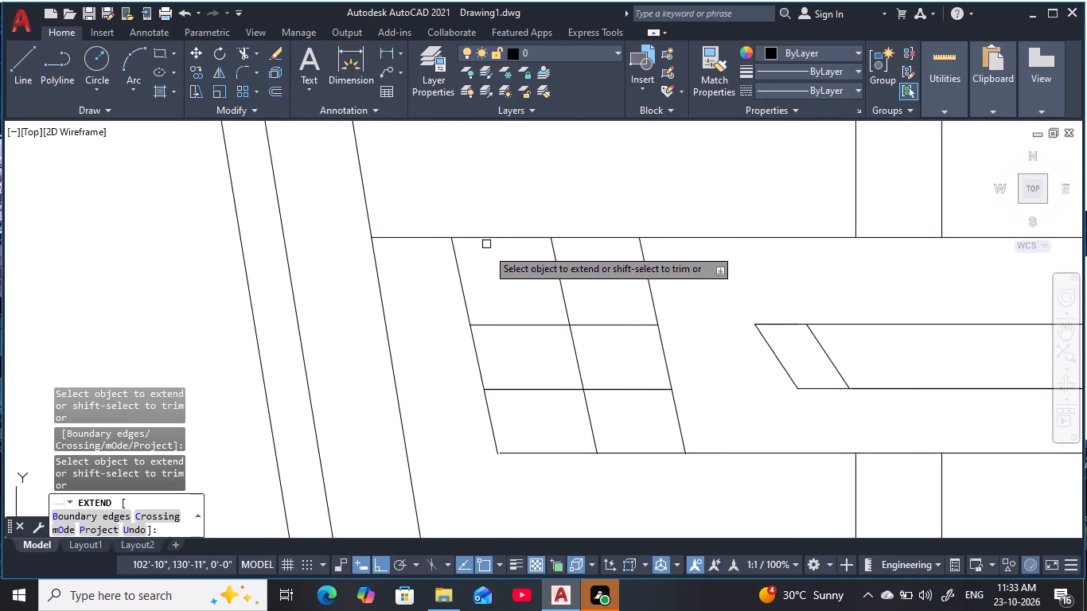
key("Escape")
key("Escape")
key("Escape")
key("Escape")
key("Escape")
Extend the three slanted grid lines of the fourth band up to the band's top edge.
key("space")
left_click(478, 278)
left_click(442, 294)
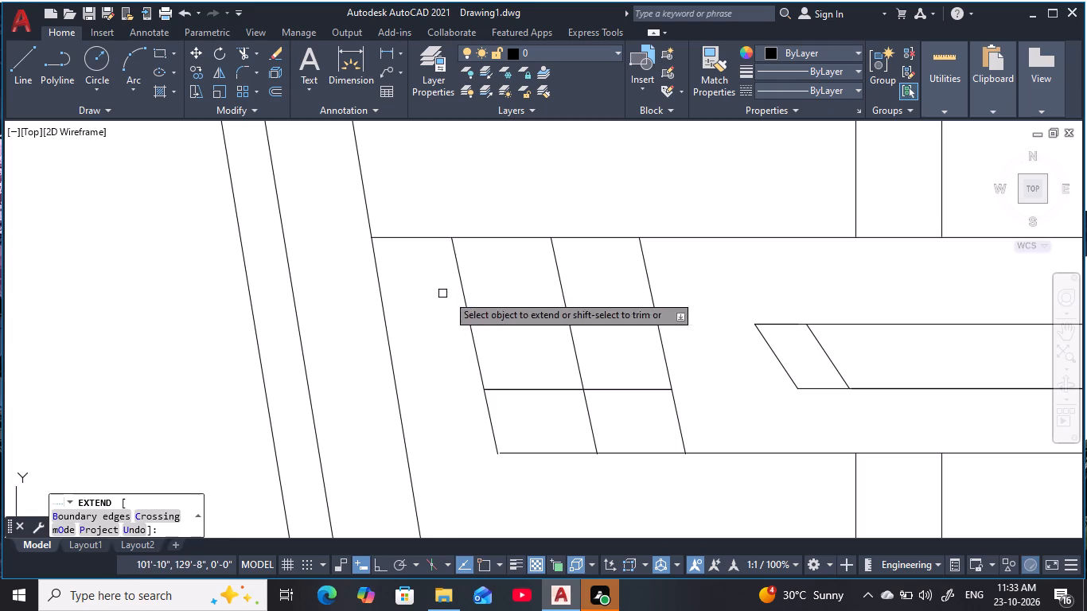
left_click(594, 269)
left_click(527, 278)
left_click(659, 271)
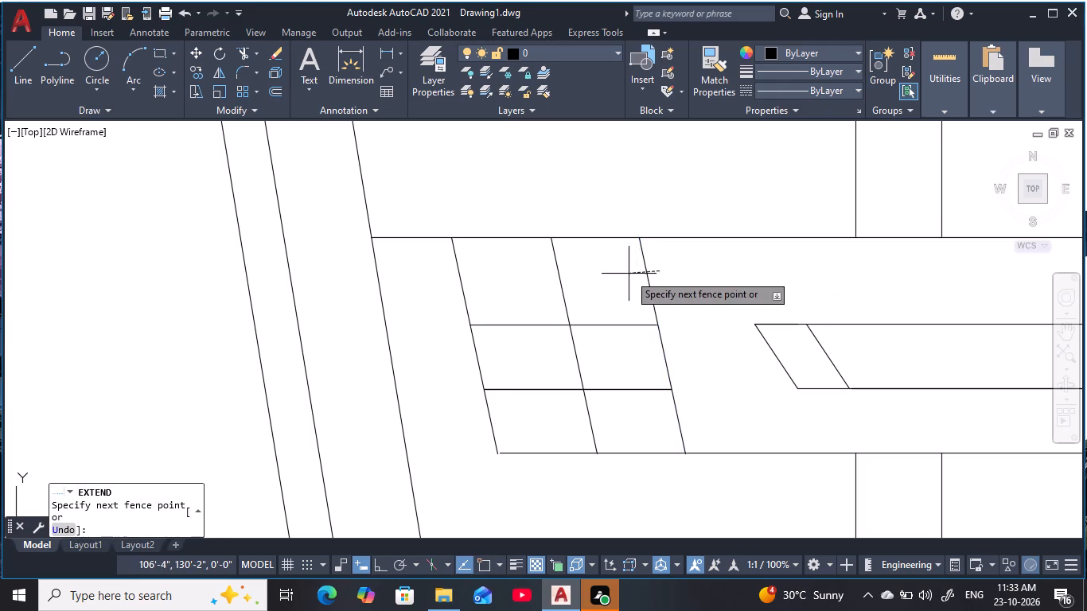
left_click(620, 275)
key("Escape")
key("Escape")
key("Escape")
key("Escape")
Trim the fourth band's top edge between the sloping frame and the grid's outer slanted line.
type("tr")
key("space")
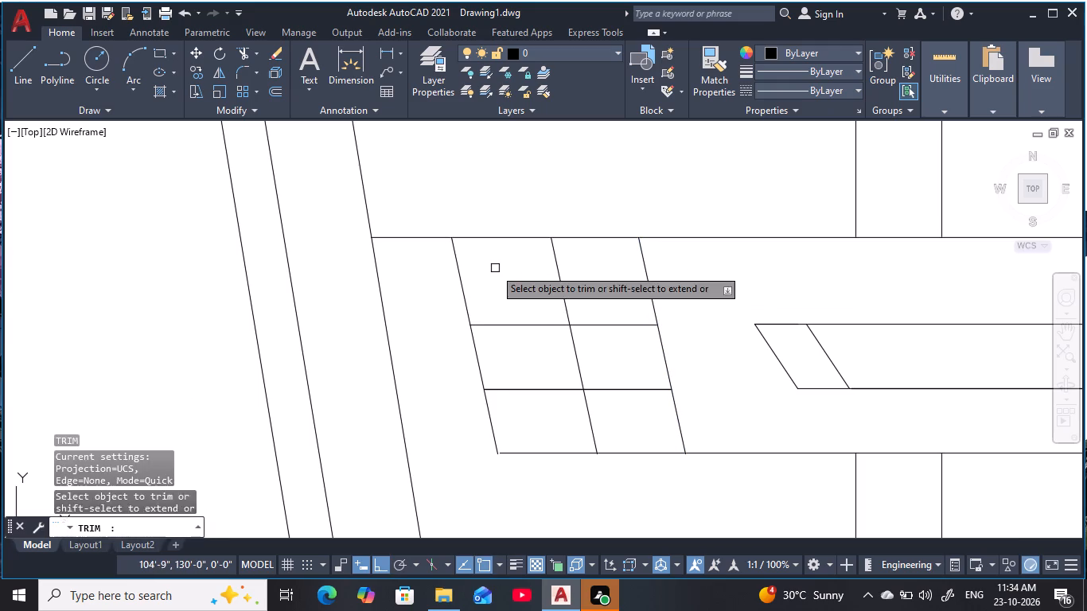
left_click(429, 254)
left_click(433, 219)
Trim the overruns of the fifth band's bottom and top edges beyond the grid's outer slanted line.
scroll(573, 298, "down", 2)
middle_click_drag(592, 318, 500, 244)
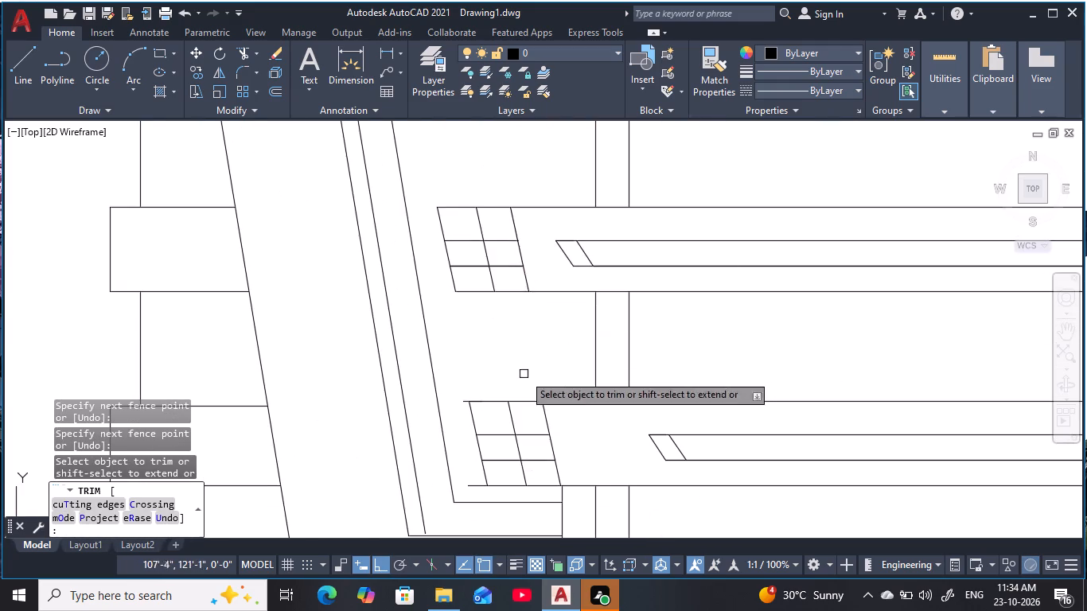
middle_click_drag(526, 374, 549, 297)
scroll(509, 351, "up", 1)
middle_click_drag(508, 351, 501, 309)
key("Escape")
key("Escape")
key("Escape")
scroll(473, 270, "up", 2)
key("Escape")
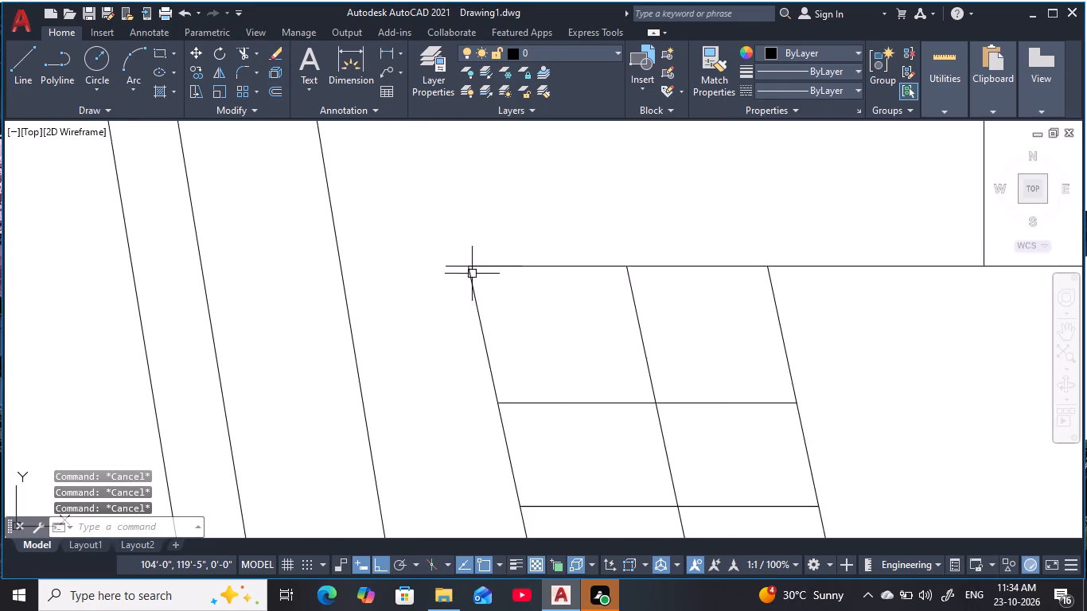
key("Escape")
middle_click_drag(520, 333, 422, 158)
key("Escape")
key("Escape")
type("tr")
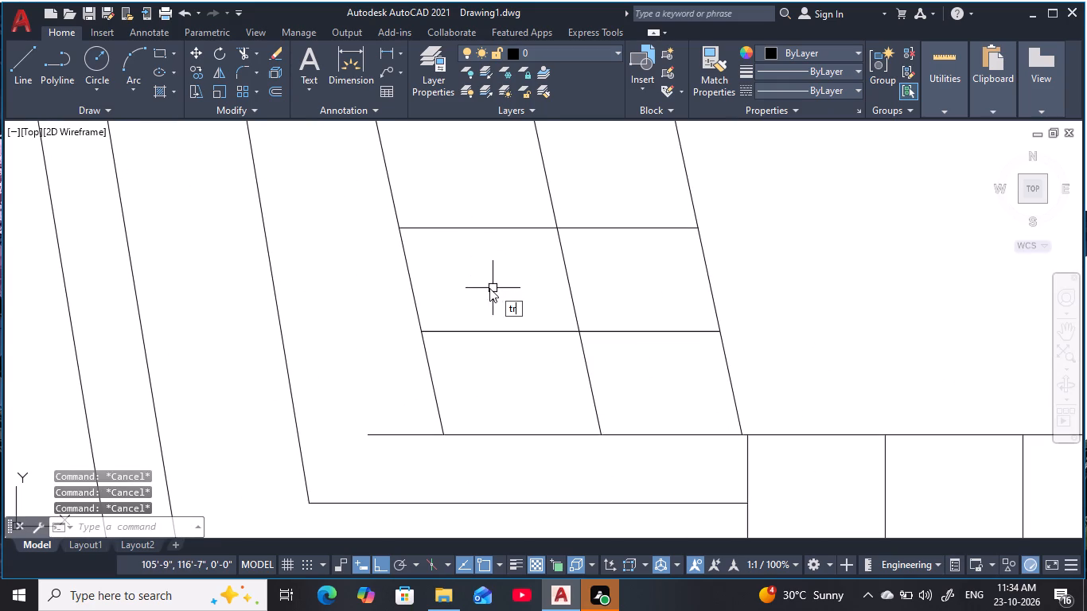
key("space")
left_click(407, 404)
left_click(415, 456)
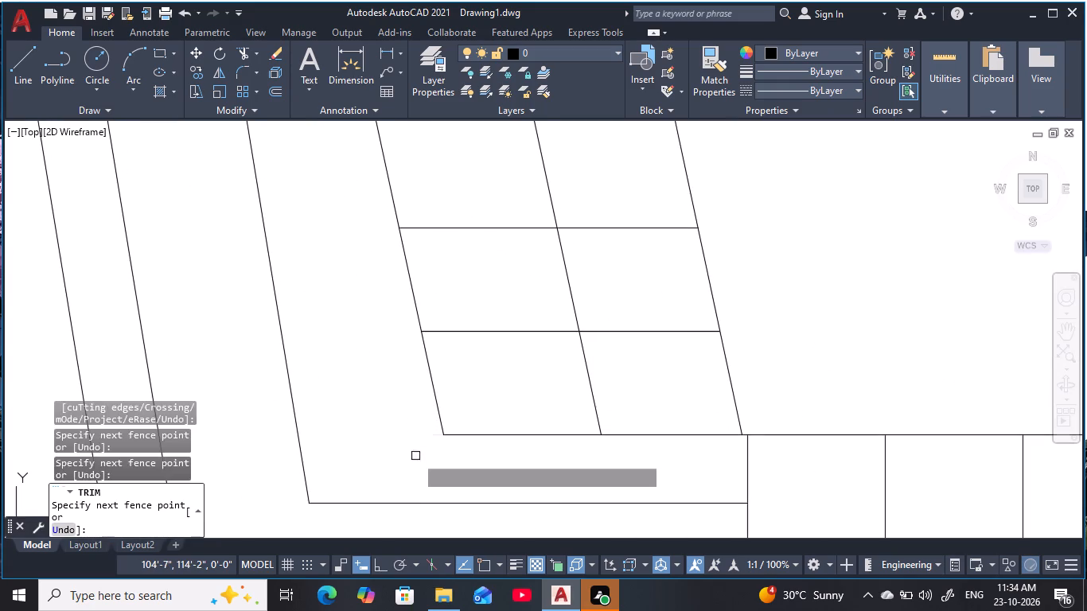
middle_click_drag(372, 287, 447, 496)
left_click(432, 315)
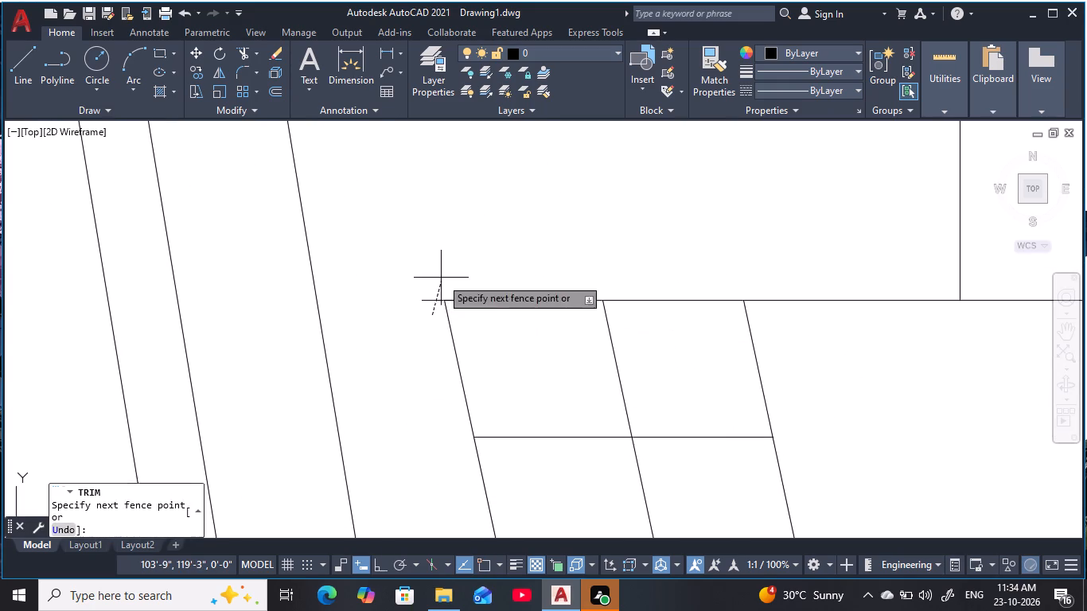
left_click(442, 270)
Trim away the vertical line between the lower end of the sloping frame and the band below it.
scroll(500, 336, "down", 2)
middle_click_drag(504, 333, 443, 257)
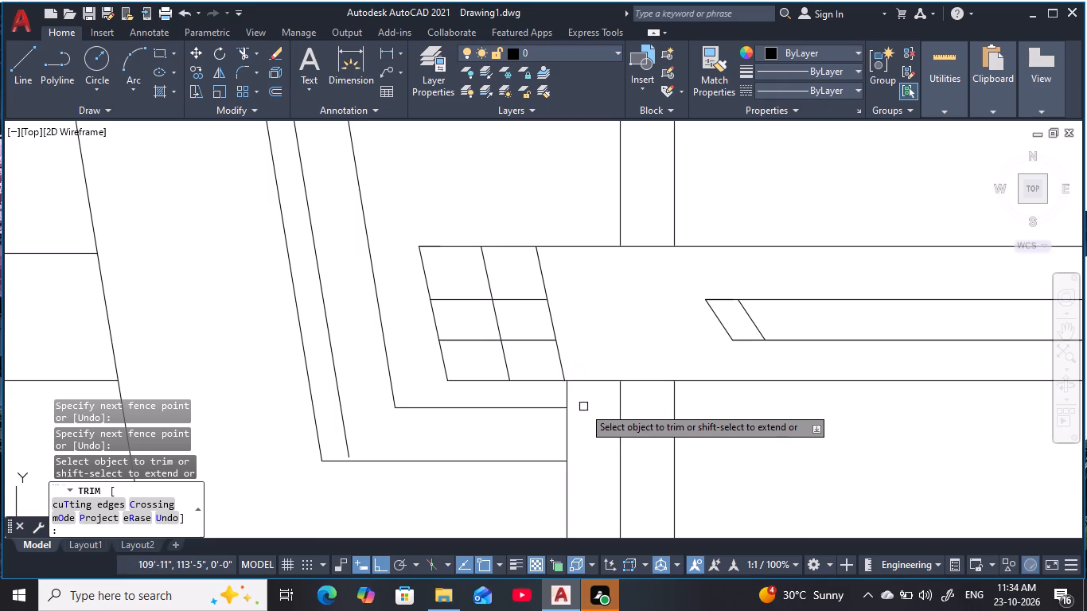
scroll(586, 405, "down", 3)
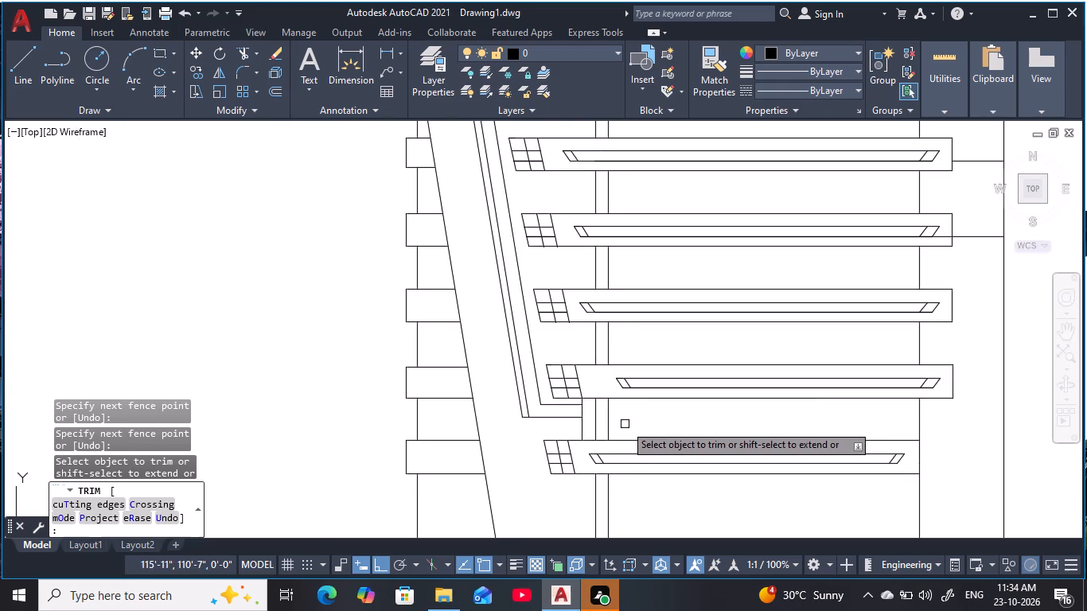
left_click(585, 434)
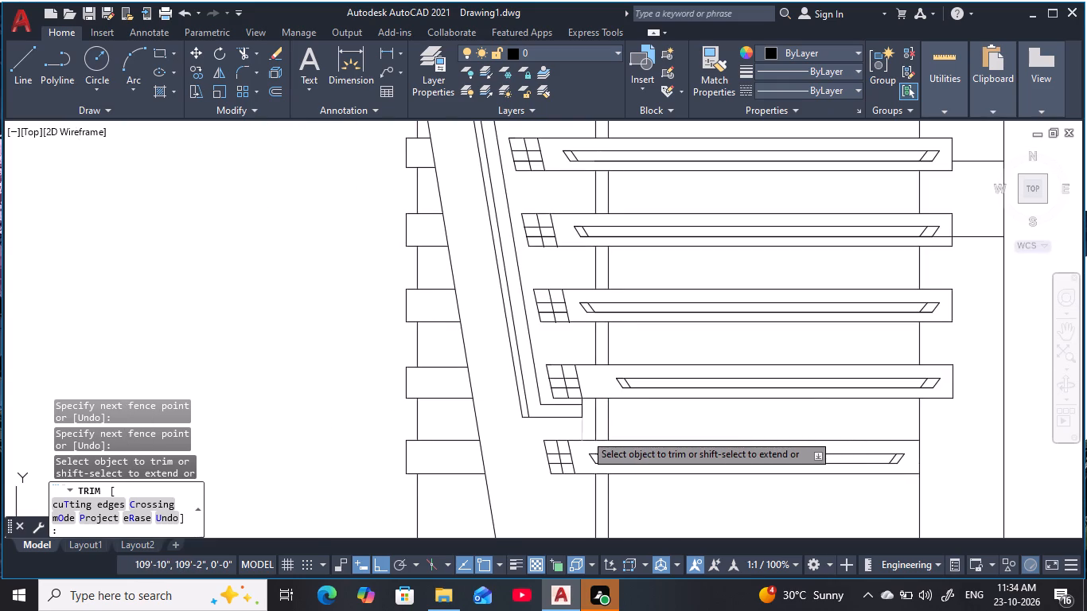
scroll(586, 408, "up", 2)
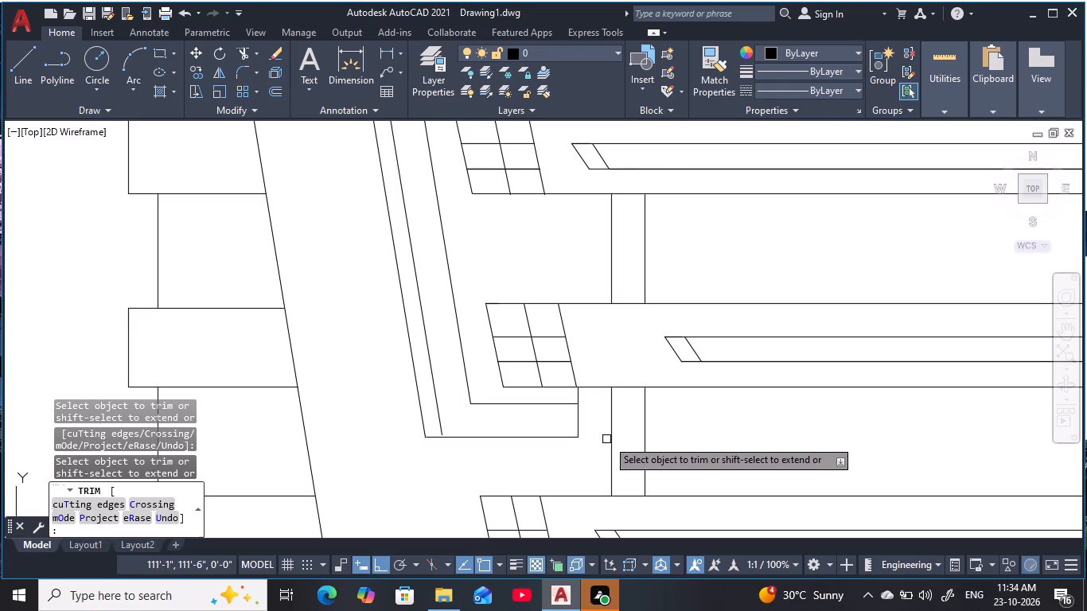
key("Escape")
key("Escape")
key("Escape")
key("Escape")
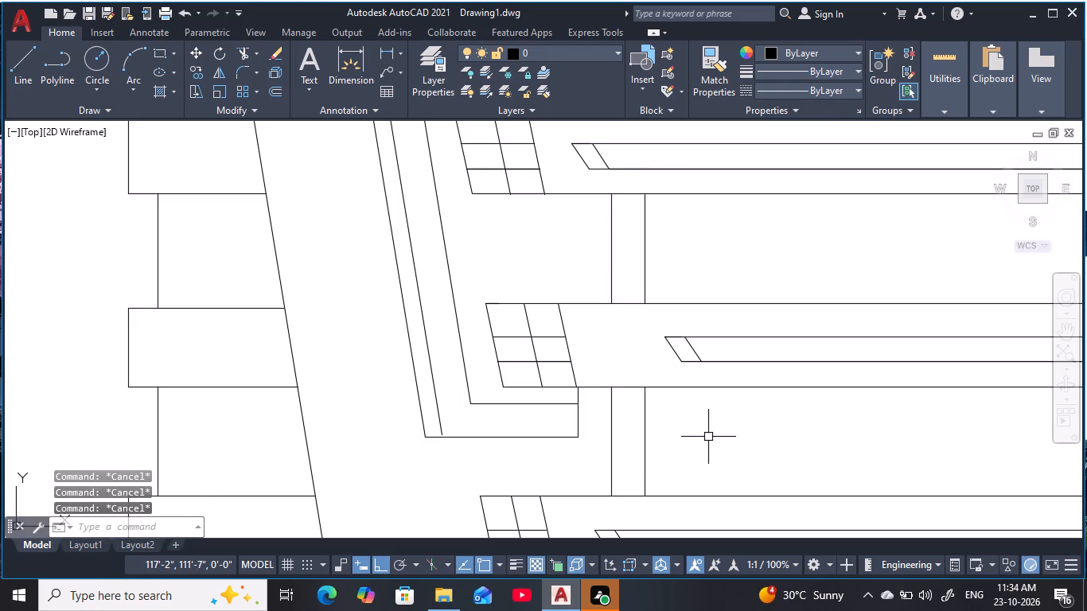
key("Escape")
key("Escape")
Examine the gridded ends and inset strips of the bands along the sloping frame for remaining misalignments.
scroll(707, 437, "down", 2)
middle_click_drag(708, 436, 676, 464)
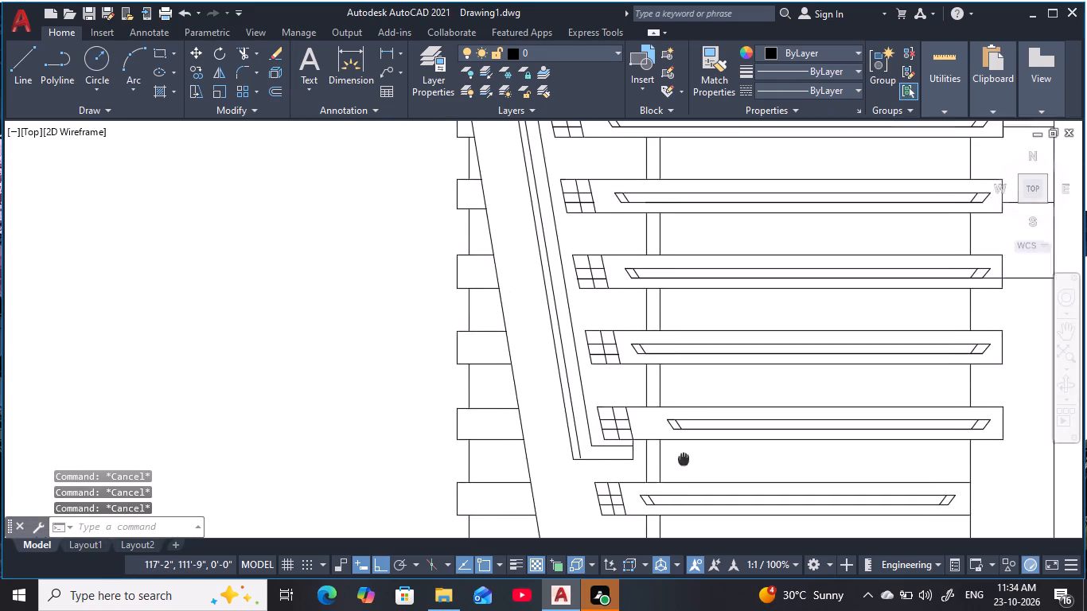
middle_click_drag(676, 464, 664, 469)
middle_click_drag(705, 406, 657, 488)
key("Escape")
key("Escape")
key("Escape")
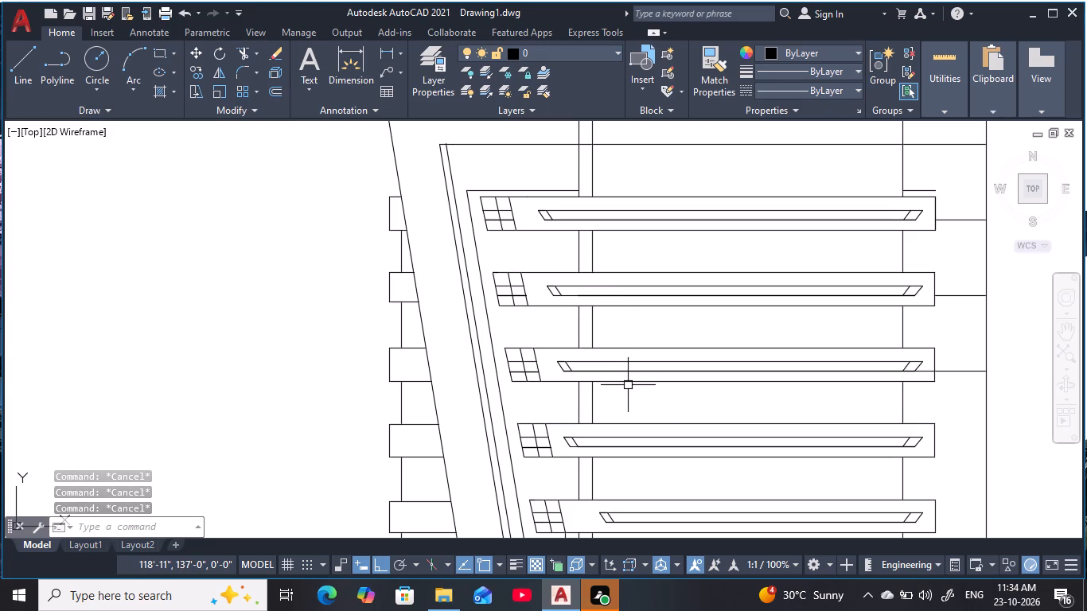
scroll(628, 385, "down", 1)
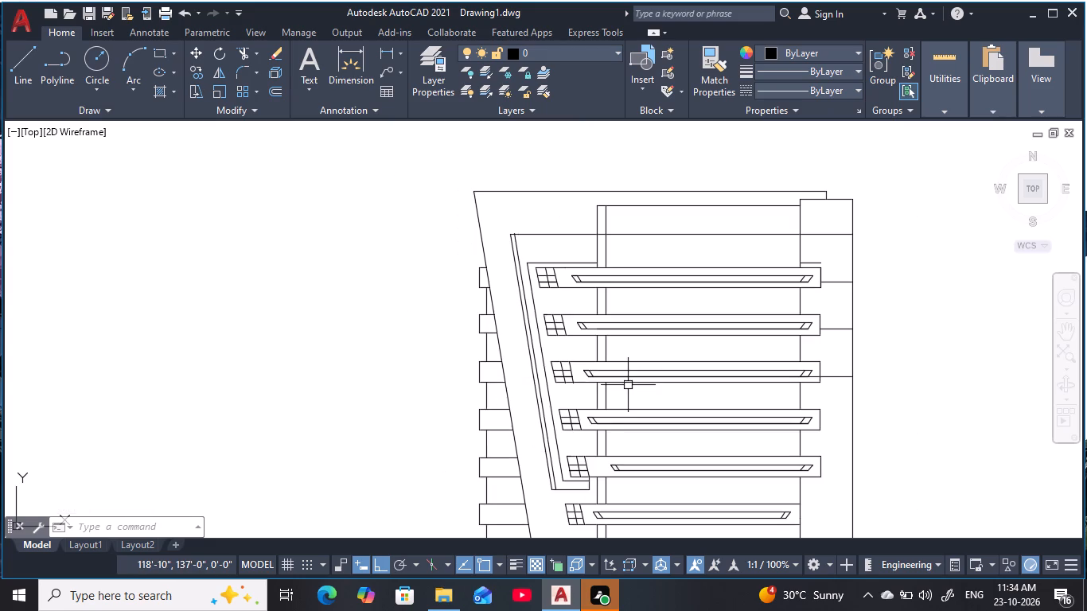
scroll(625, 396, "down", 1)
scroll(626, 453, "up", 3)
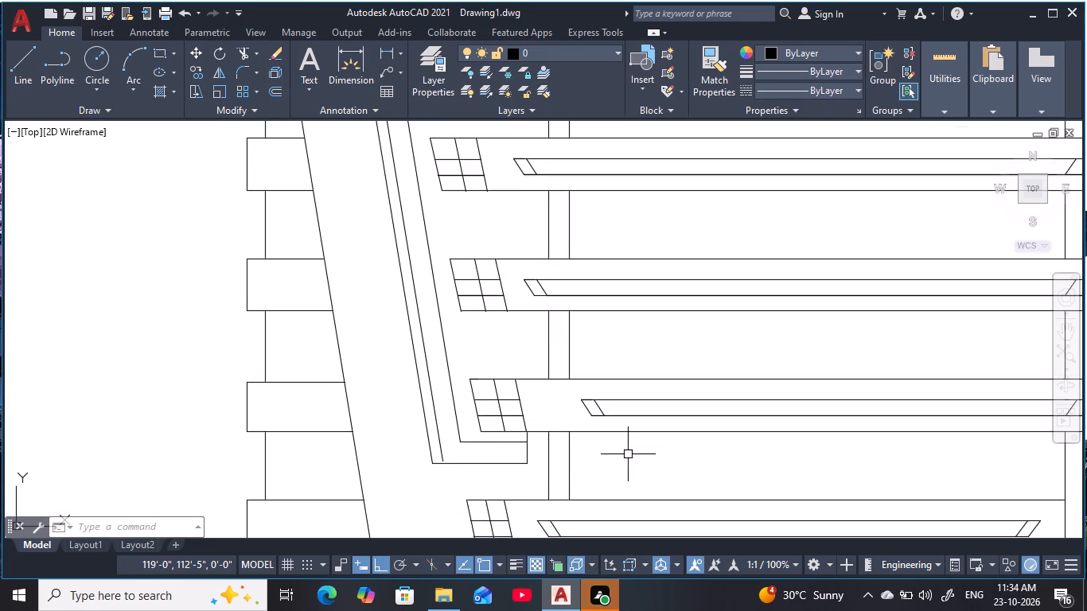
middle_click_drag(625, 462, 643, 542)
middle_click_drag(618, 430, 674, 553)
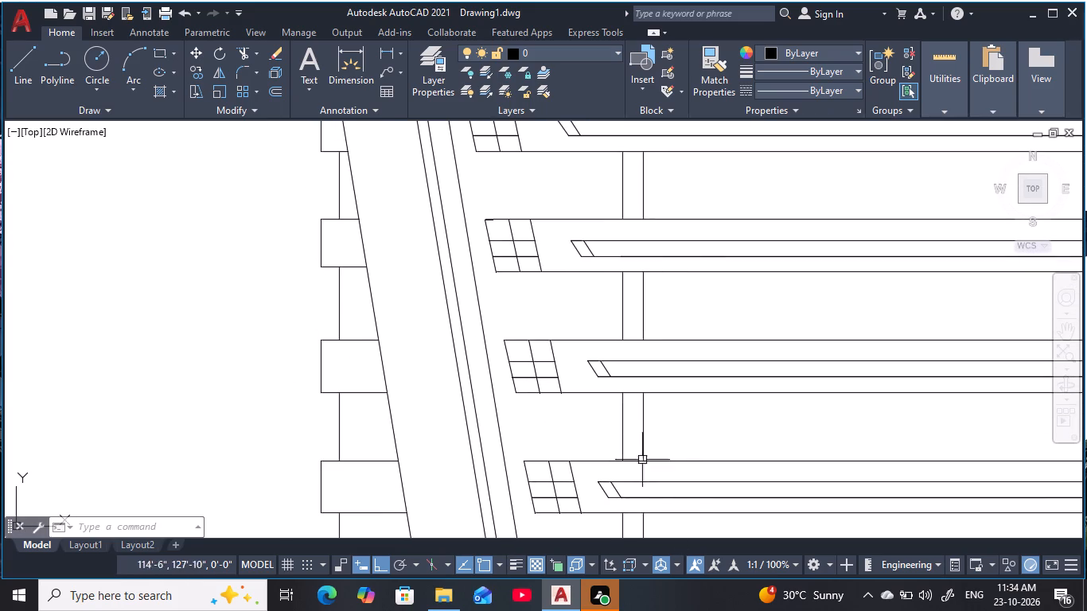
key("Escape")
key("Escape")
key("Escape")
middle_click_drag(633, 317, 585, 344)
scroll(586, 345, "down", 1)
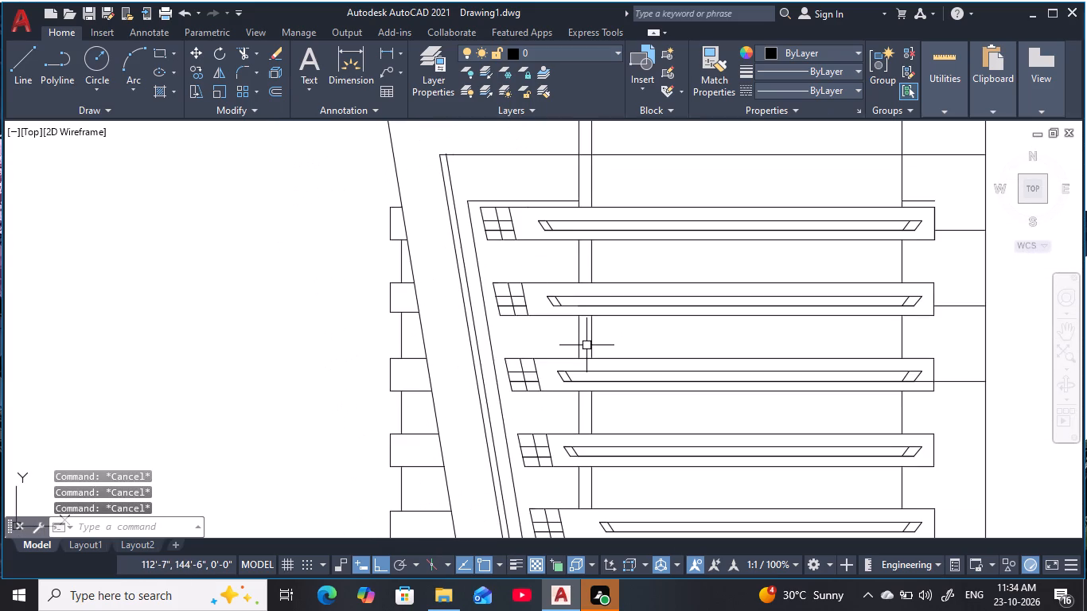
key("Escape")
key("Escape")
key("Escape")
key("Escape")
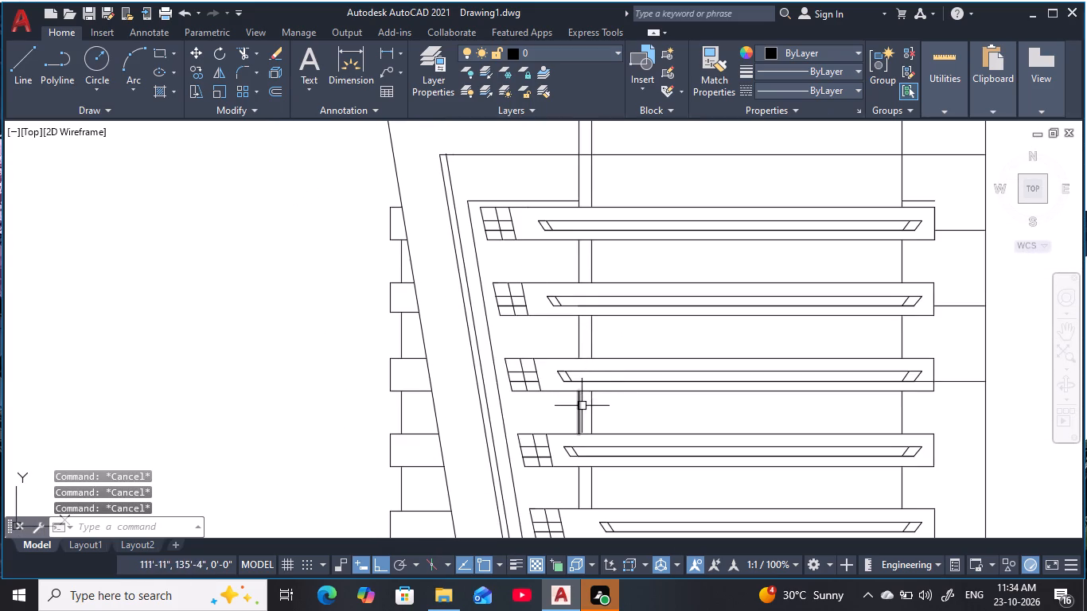
key("Escape")
key("Escape")
Measure the horizontal gap between the third band's grid and the slanted end of its inset strip.
scroll(567, 368, "up", 2)
middle_click_drag(567, 367, 567, 309)
key("Escape")
key("d")
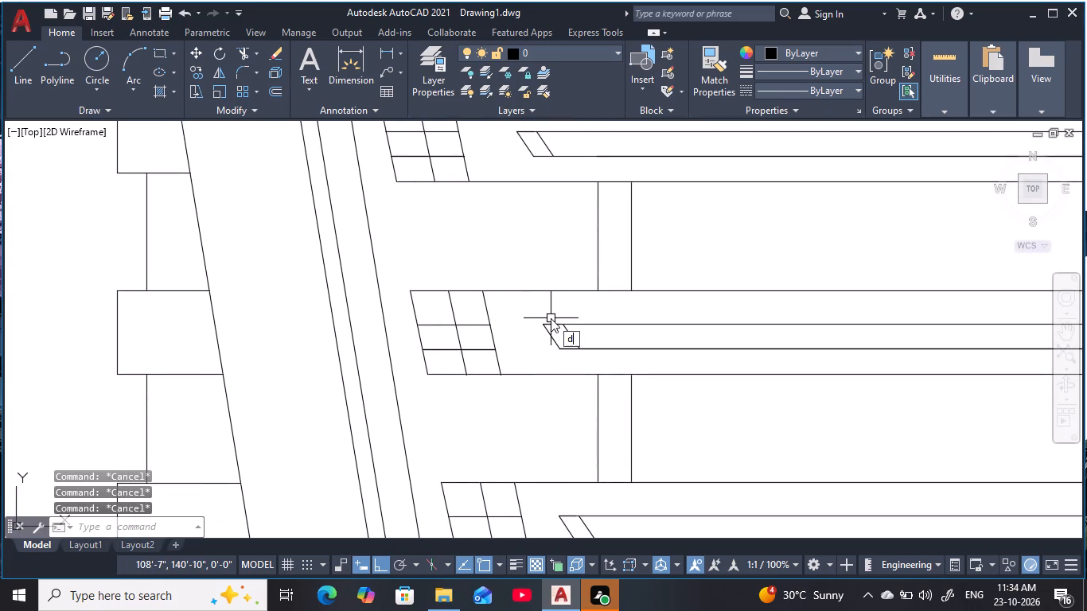
key("l")
key("i")
key("space")
left_click(544, 324)
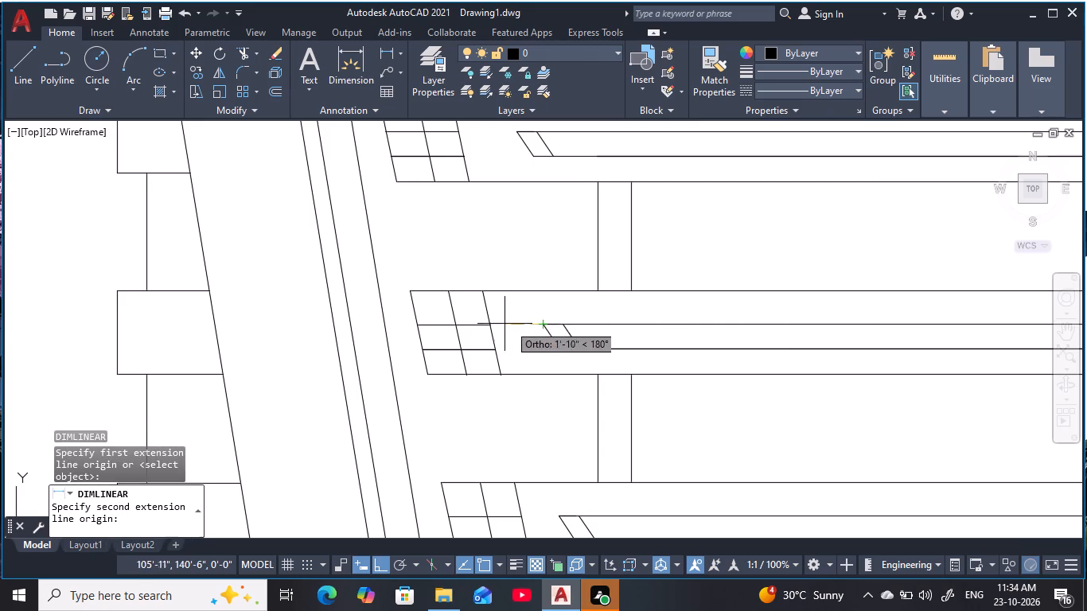
left_click(491, 325)
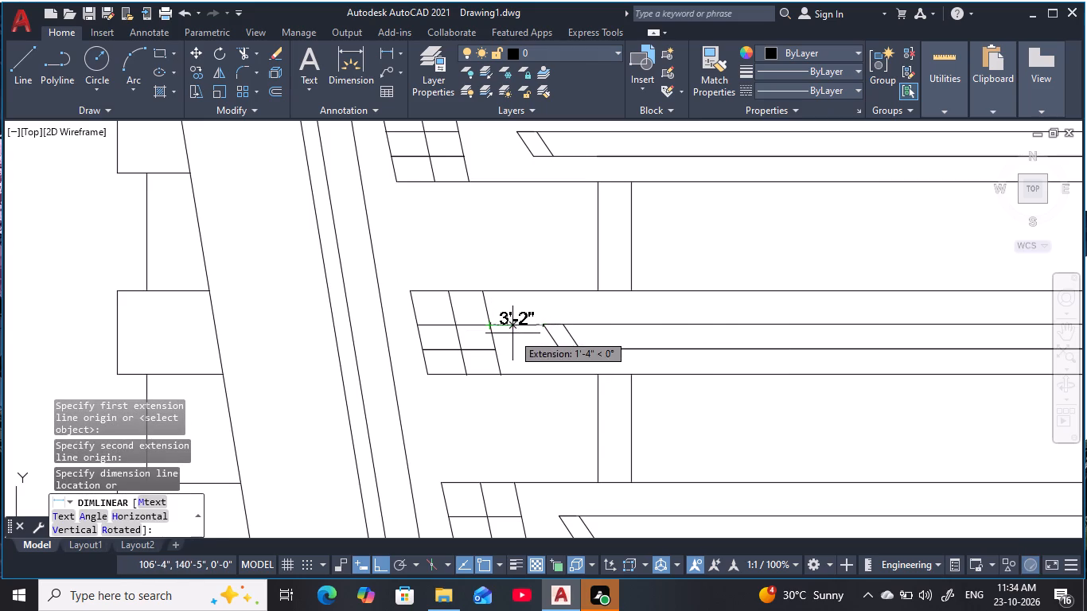
key("Escape")
key("Escape")
key("Escape")
key("Escape")
key("Escape")
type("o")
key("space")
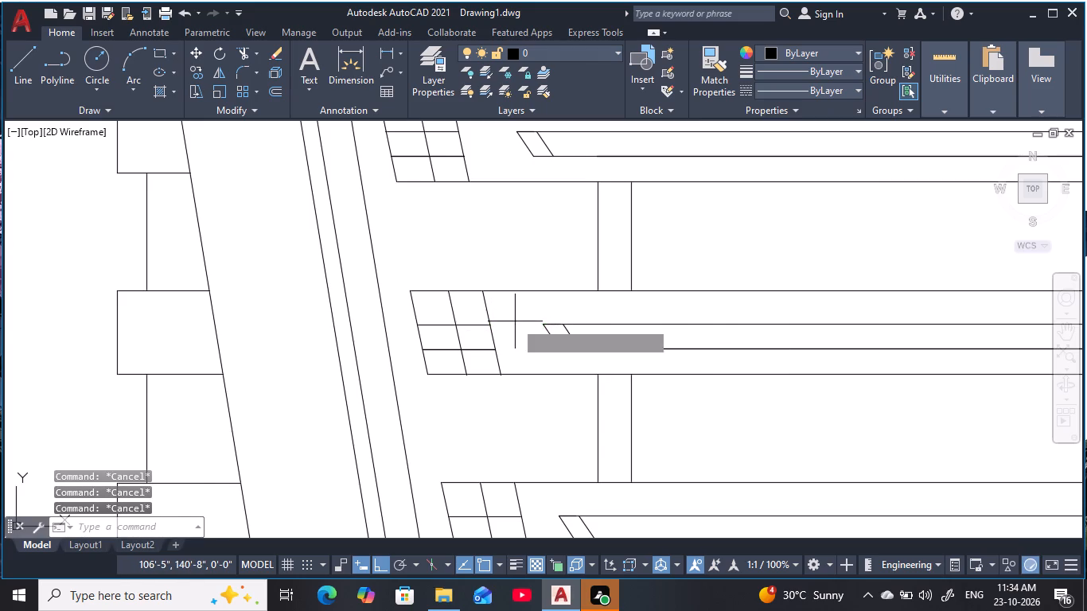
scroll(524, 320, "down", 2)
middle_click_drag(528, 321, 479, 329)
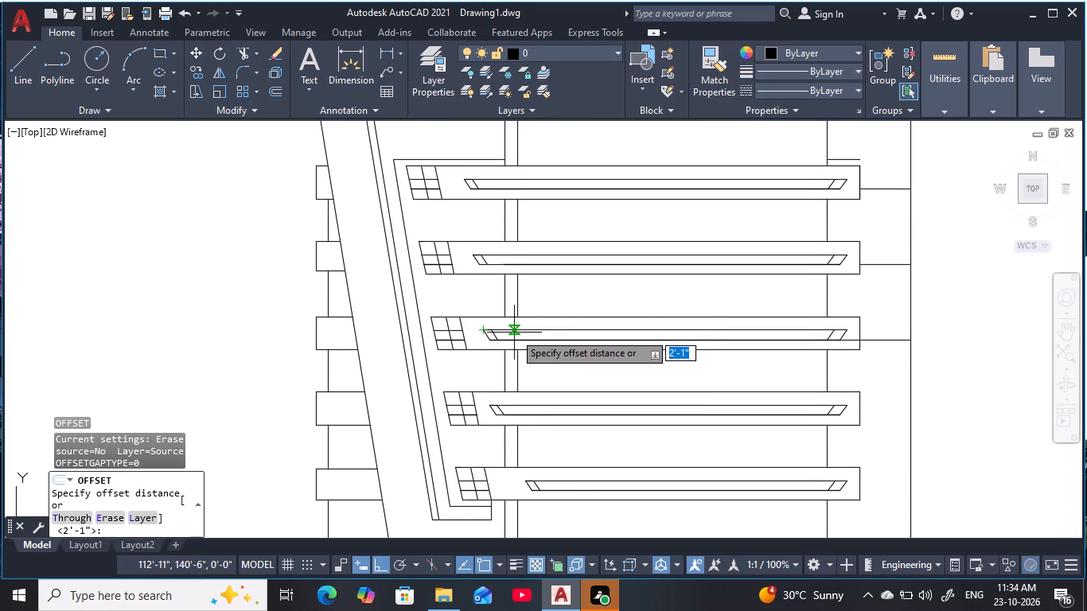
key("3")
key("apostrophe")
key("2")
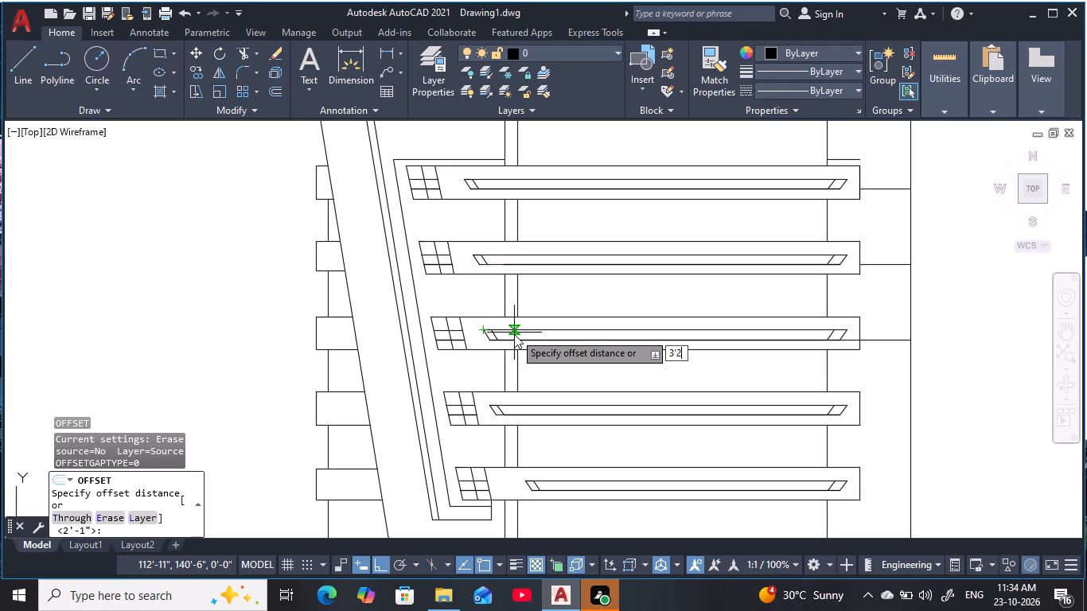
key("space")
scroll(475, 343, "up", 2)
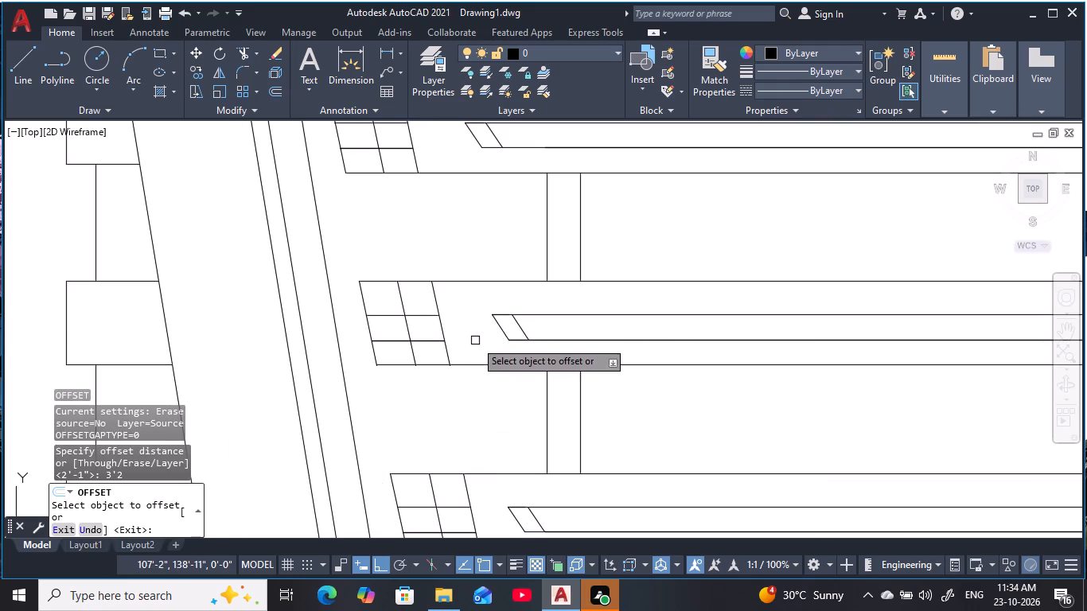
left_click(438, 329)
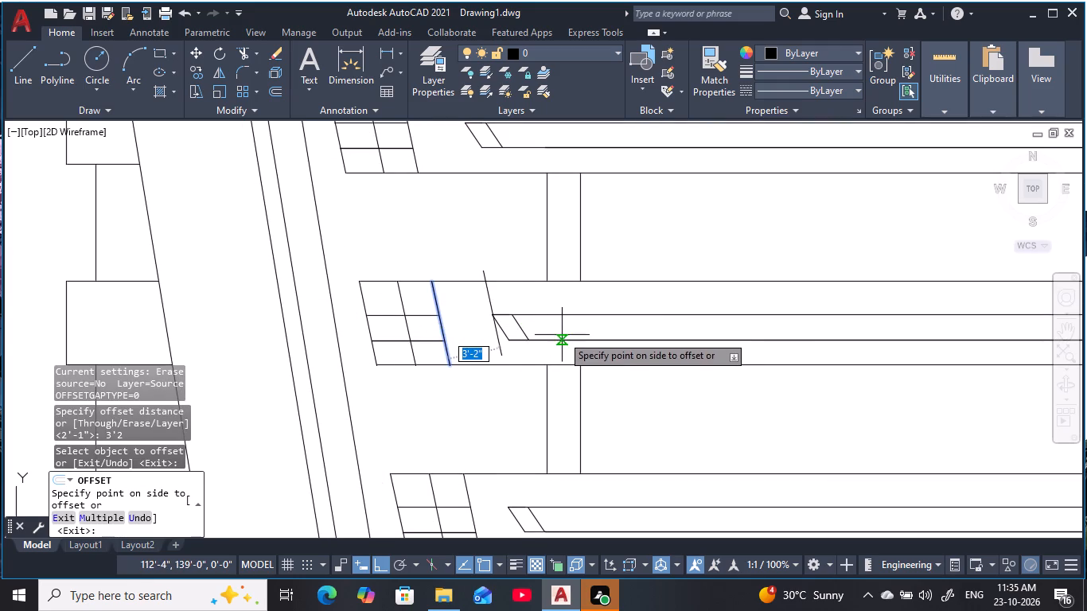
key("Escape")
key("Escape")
Examine the spacing between the gridded ends and the inset strips of all the bands along the sloping frame.
middle_click_drag(549, 365, 557, 355)
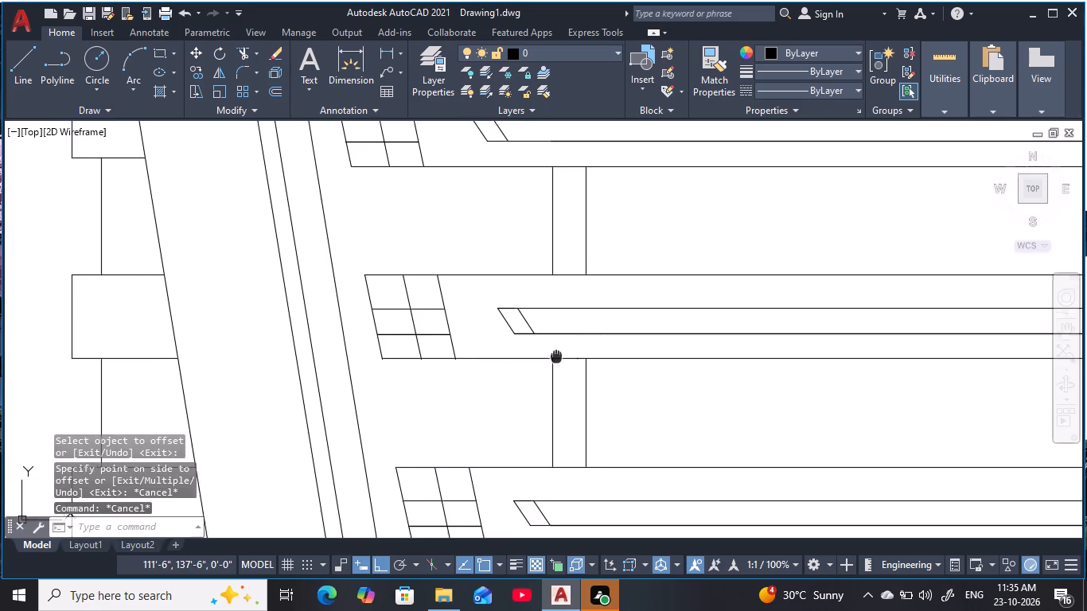
middle_click_drag(557, 355, 586, 260)
key("Escape")
key("Escape")
key("Escape")
key("Escape")
middle_click_drag(554, 321, 521, 323)
scroll(533, 322, "down", 2)
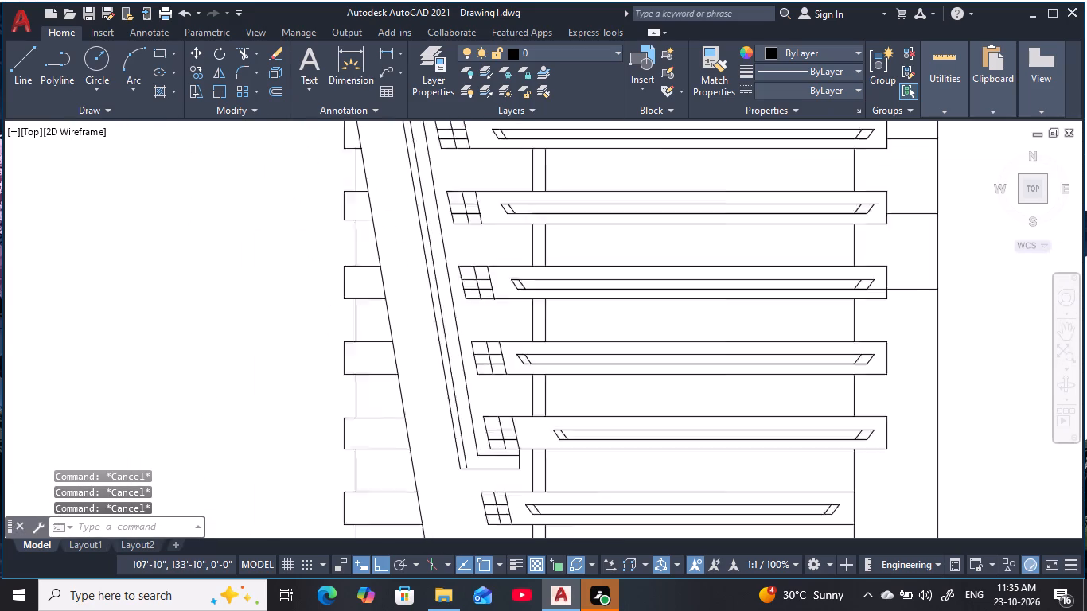
scroll(508, 323, "down", 1)
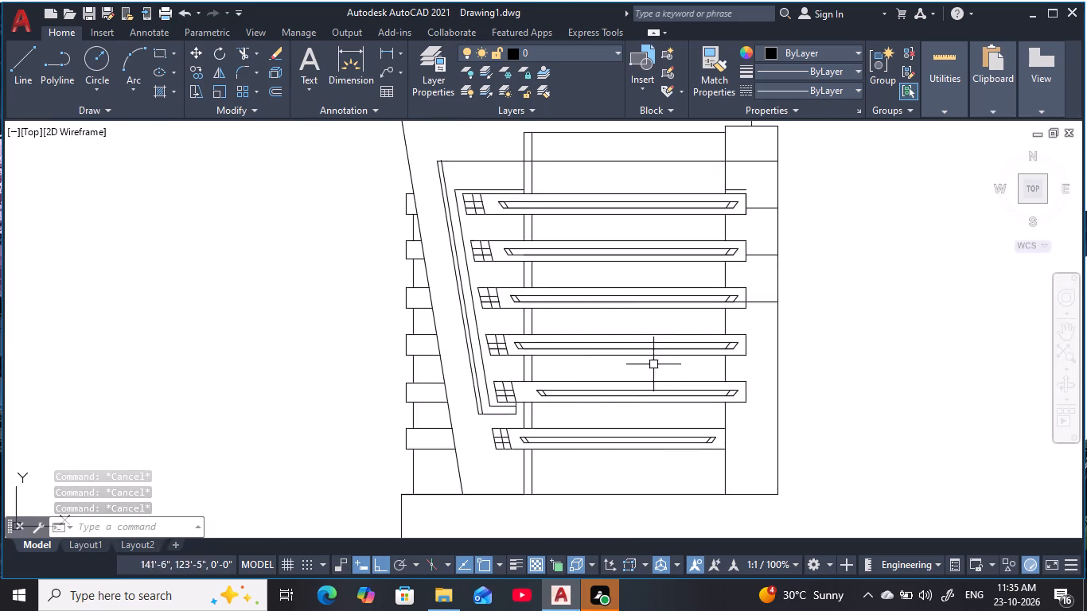
middle_click_drag(571, 271, 578, 297)
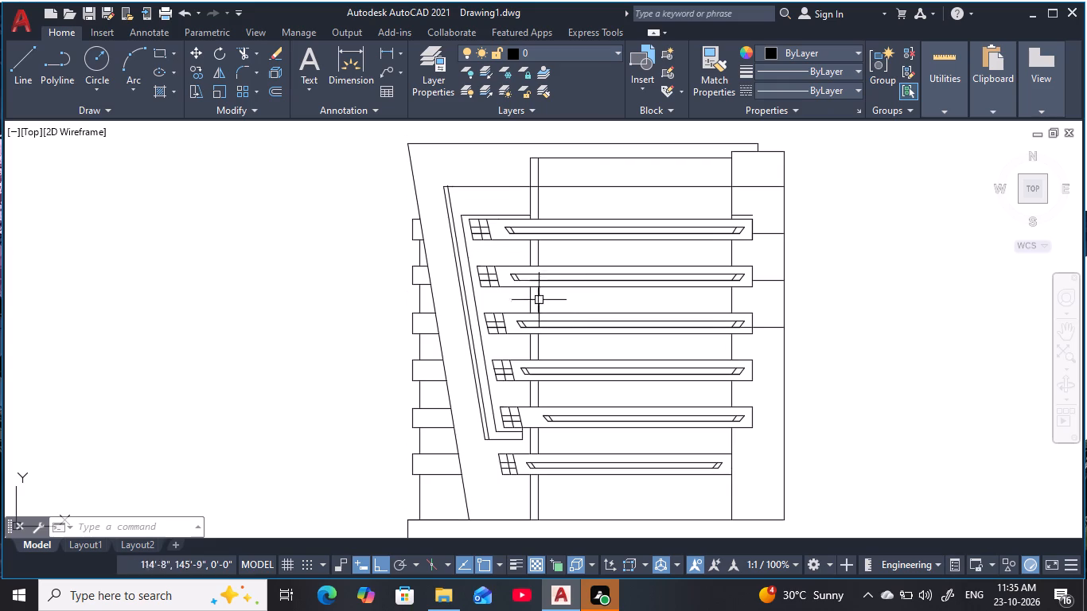
scroll(520, 282, "up", 1)
middle_click_drag(516, 243, 496, 243)
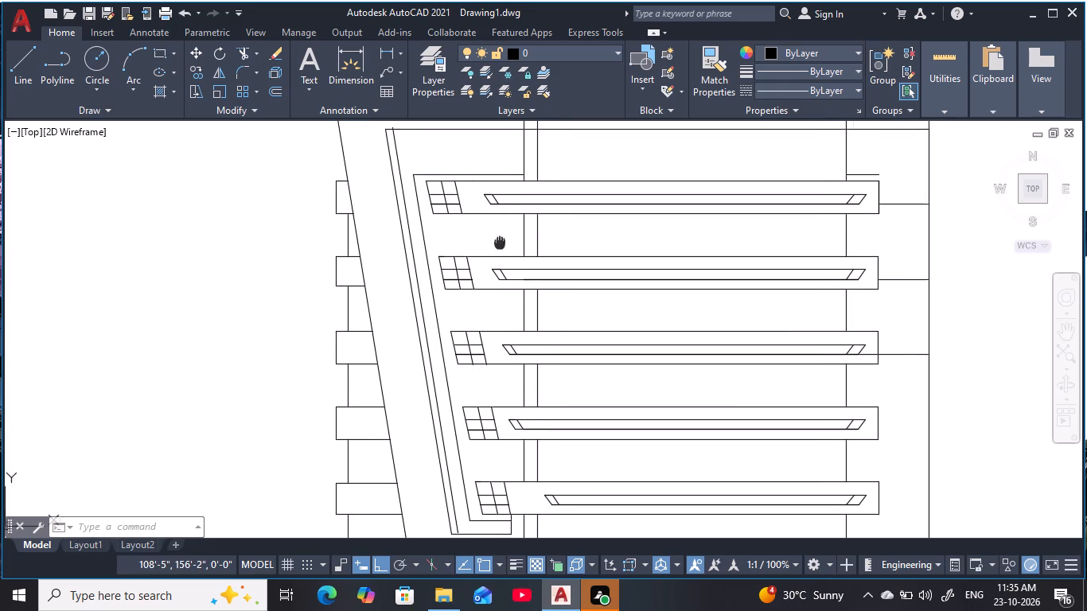
middle_click_drag(496, 243, 474, 241)
key("Escape")
key("Escape")
key("Escape")
key("Escape")
key("Escape")
key("Escape")
key("Escape")
key("Escape")
key("Escape")
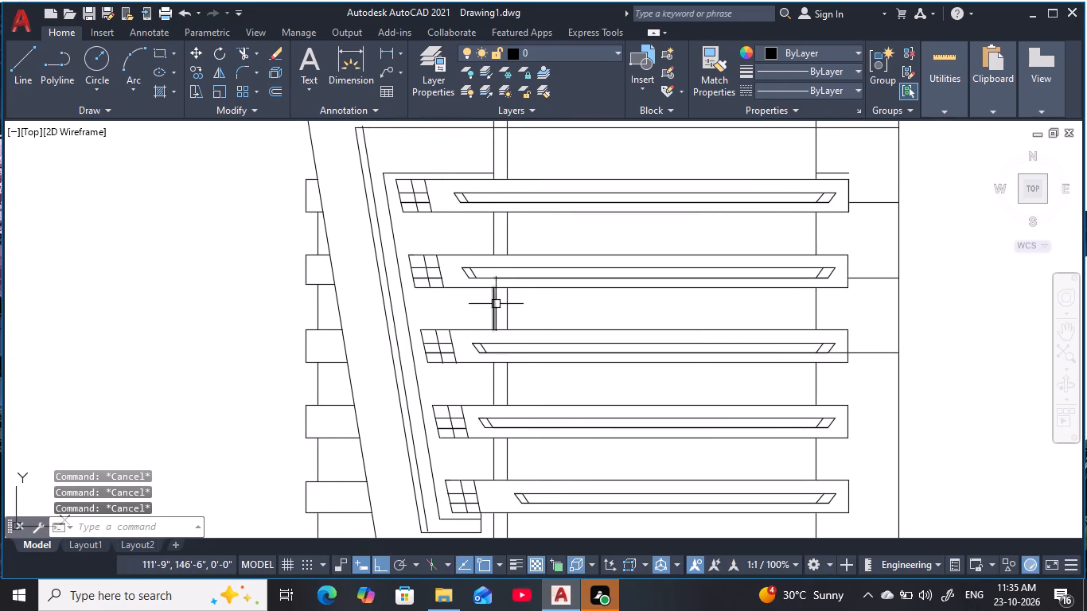
scroll(497, 305, "down", 1)
middle_click_drag(497, 305, 472, 282)
scroll(472, 282, "down", 1)
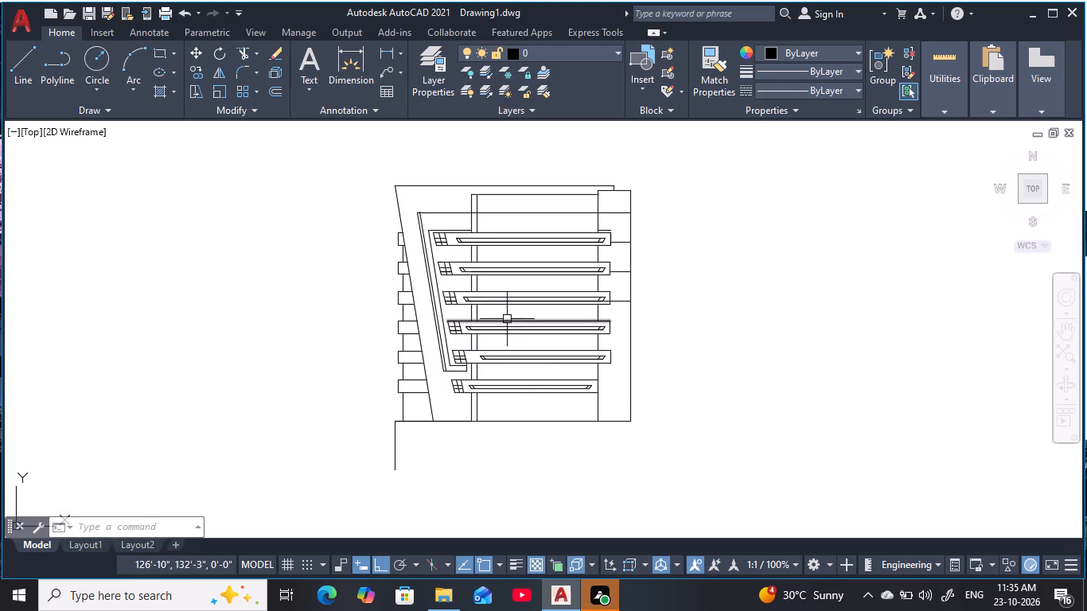
Measure the horizontal gap between the third band's grid and the slanted end of its inset strip again.
scroll(469, 305, "up", 4)
middle_click_drag(469, 305, 493, 356)
key("Escape")
key("Escape")
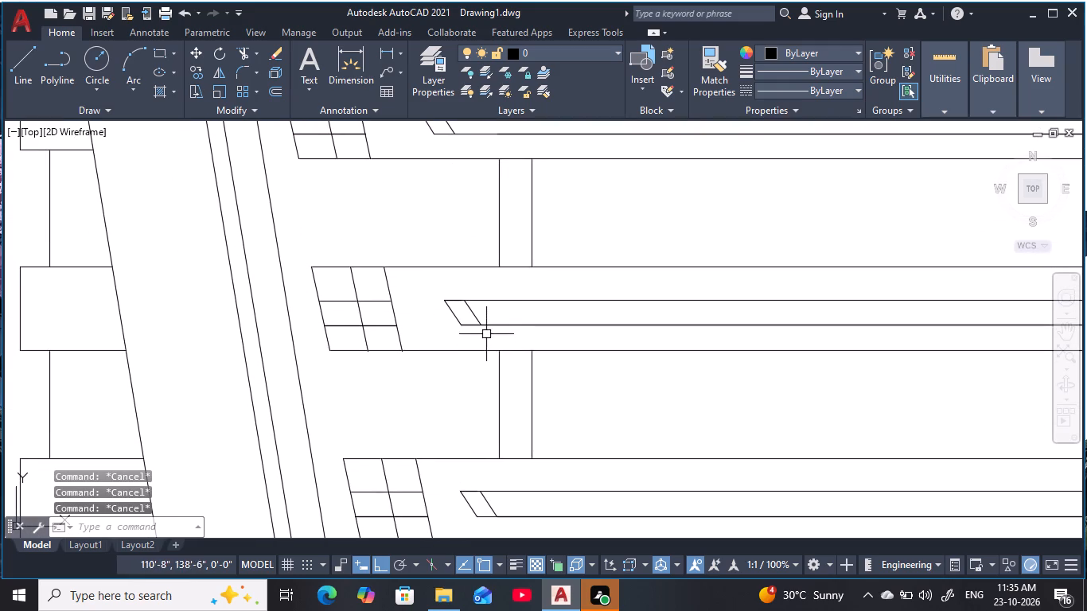
key("d")
key("l")
key("i")
key("space")
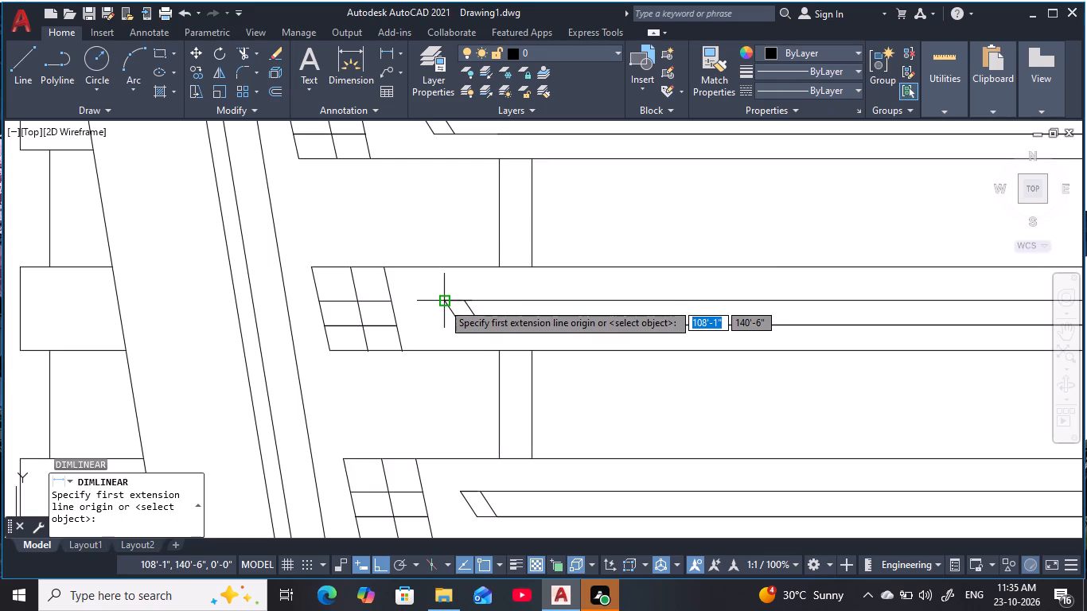
left_click(442, 302)
left_click(391, 303)
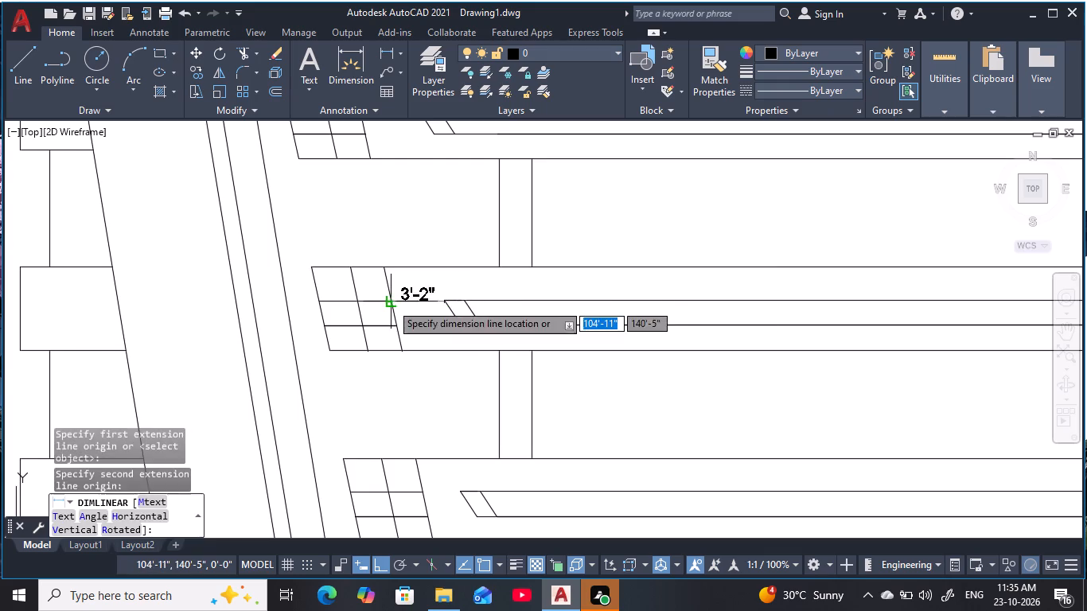
key("Escape")
key("Escape")
key("Escape")
key("Escape")
key("Escape")
key("Escape")
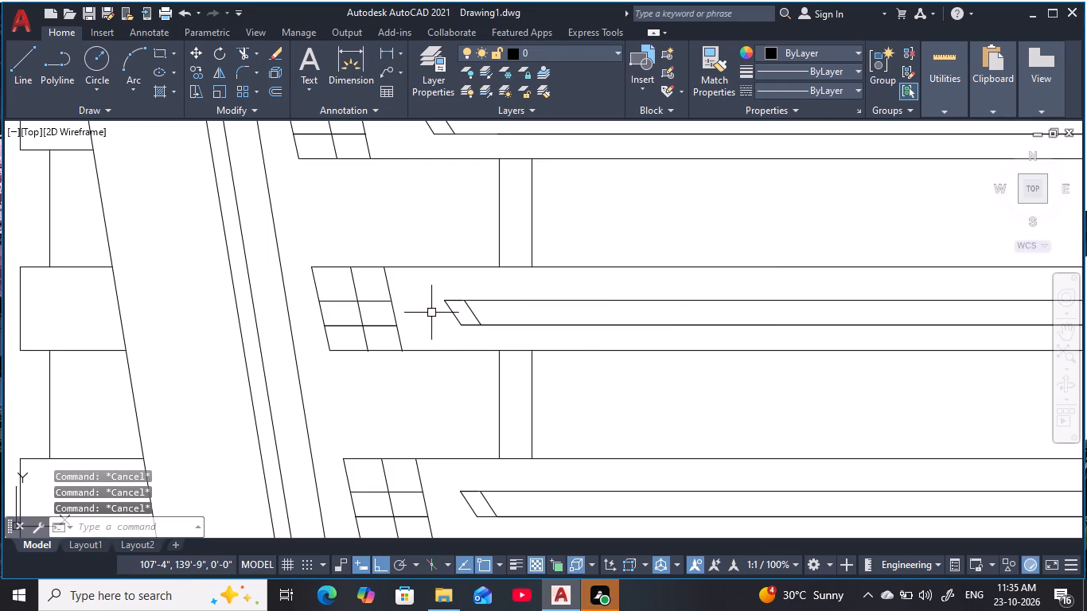
Offset the inner slanted edge of the third band's grid by 3'-2" toward the inset strip.
type("o")
key("space")
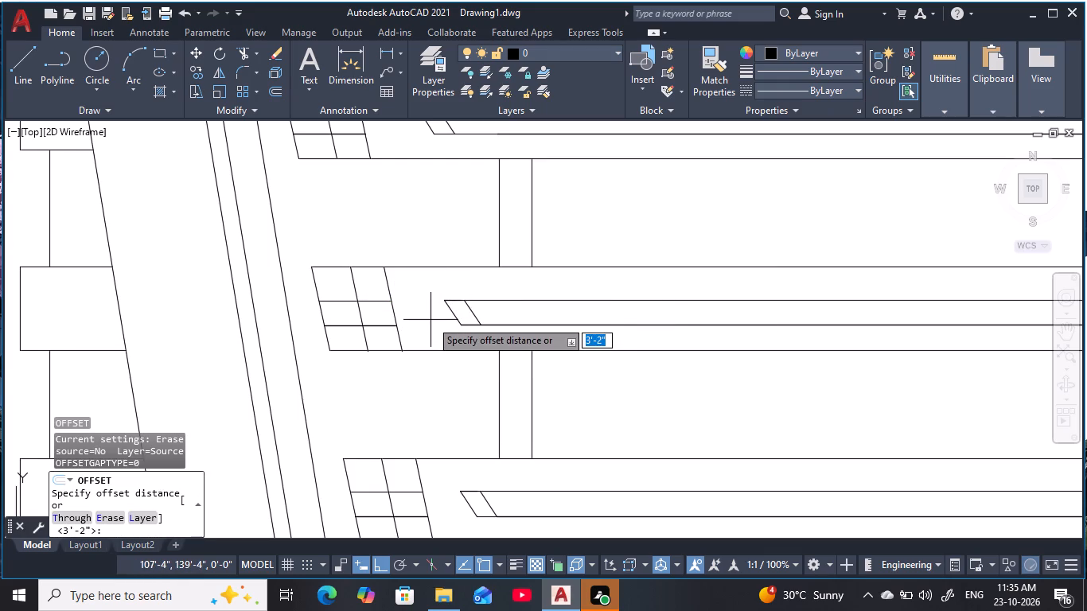
key("3")
key("apostrophe")
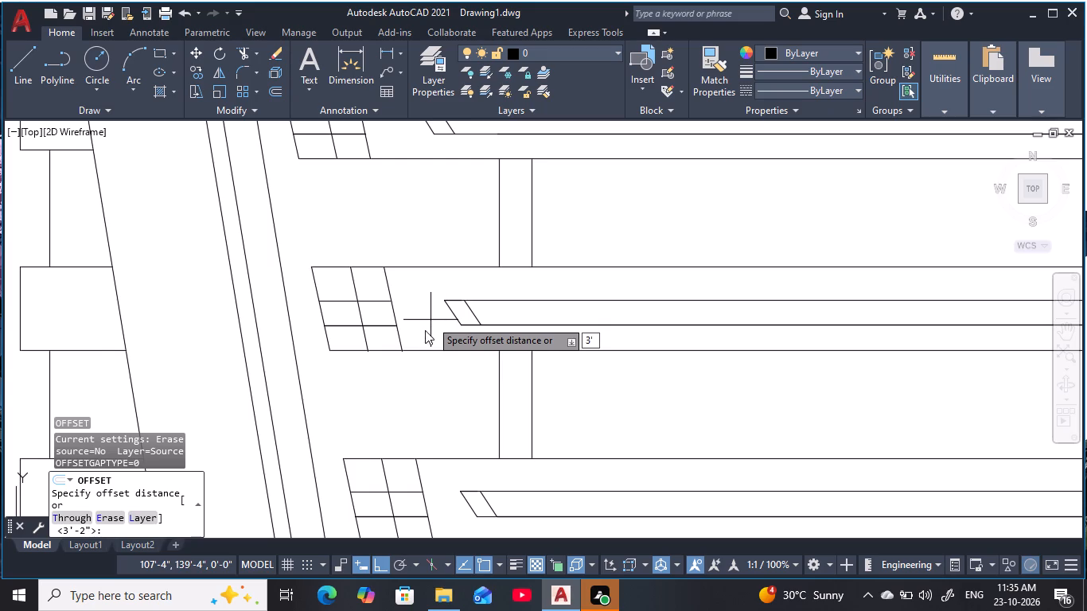
type("2")
key("space")
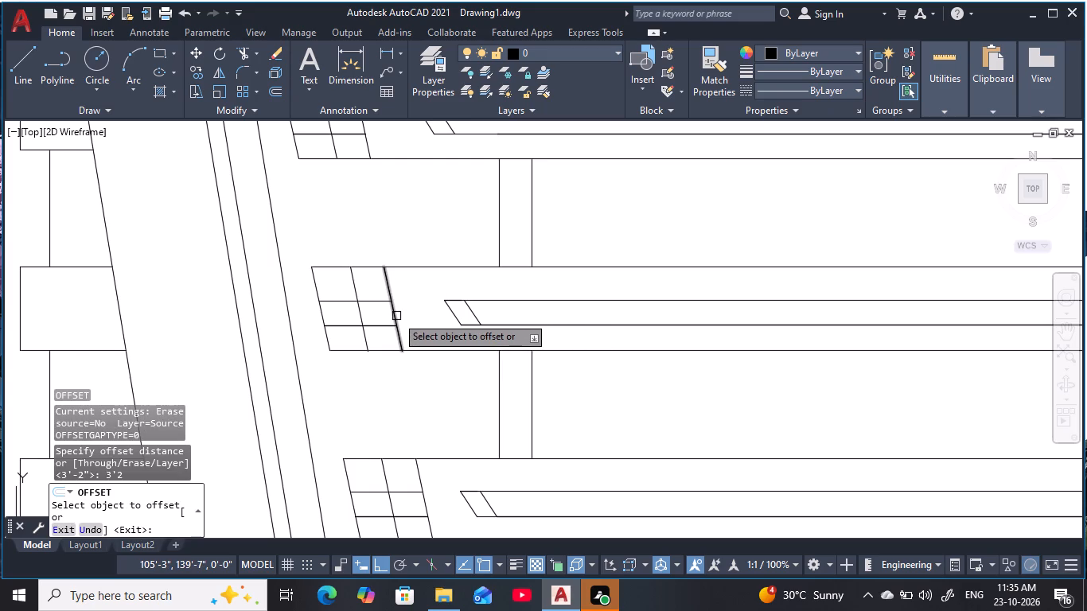
left_click(396, 316)
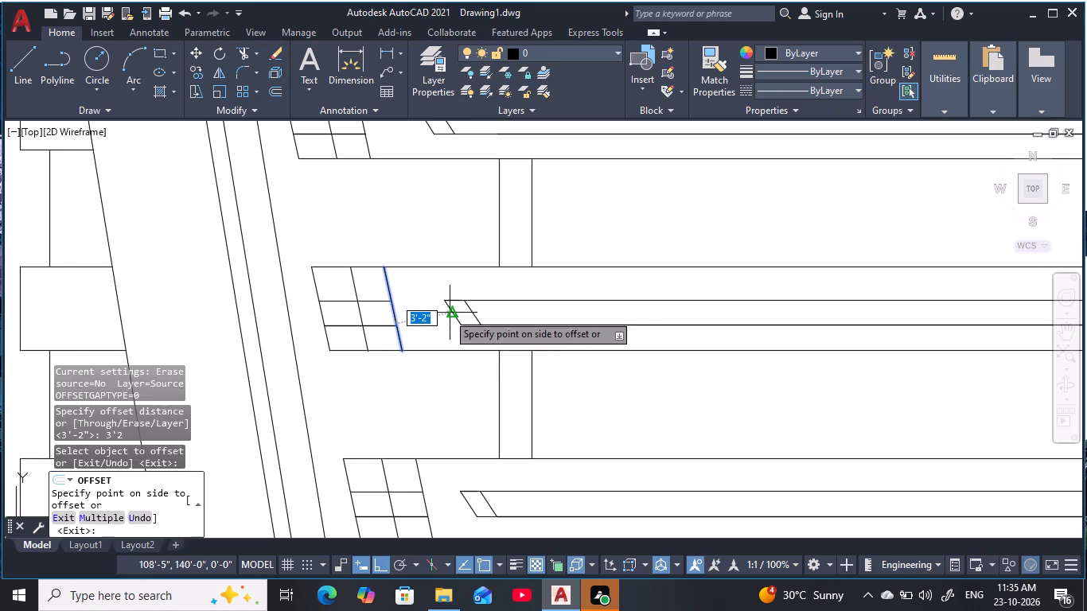
left_click(532, 297)
key("Escape")
key("Escape")
key("Escape")
key("Escape")
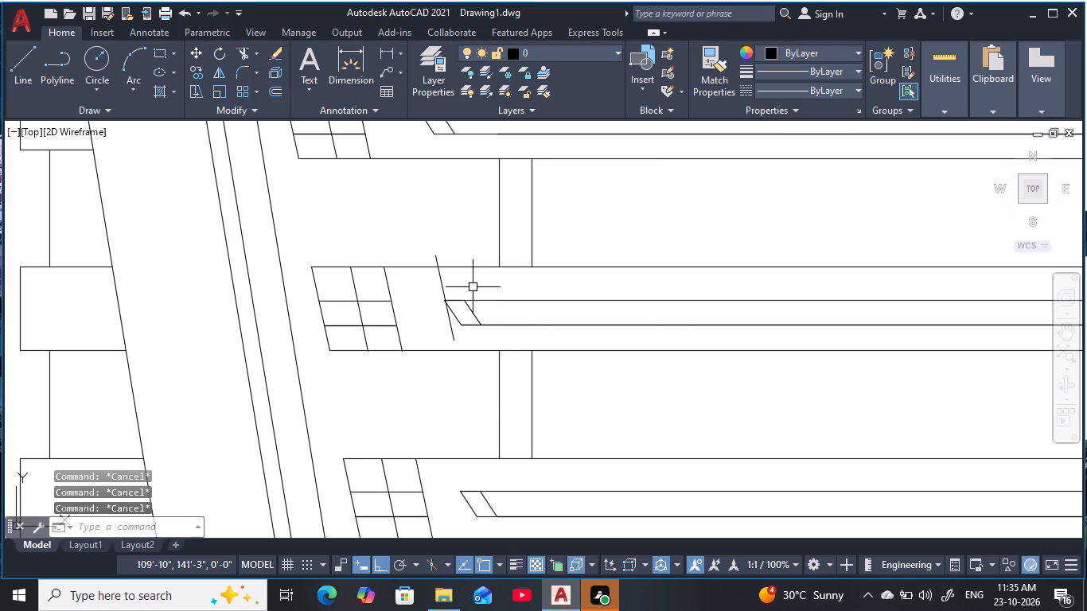
Extend the offset slanted line up across the second band to the first band and down to the fourth band.
scroll(473, 287, "down", 1)
middle_click_drag(473, 287, 469, 334)
key("Escape")
key("Escape")
key("Escape")
key("Escape")
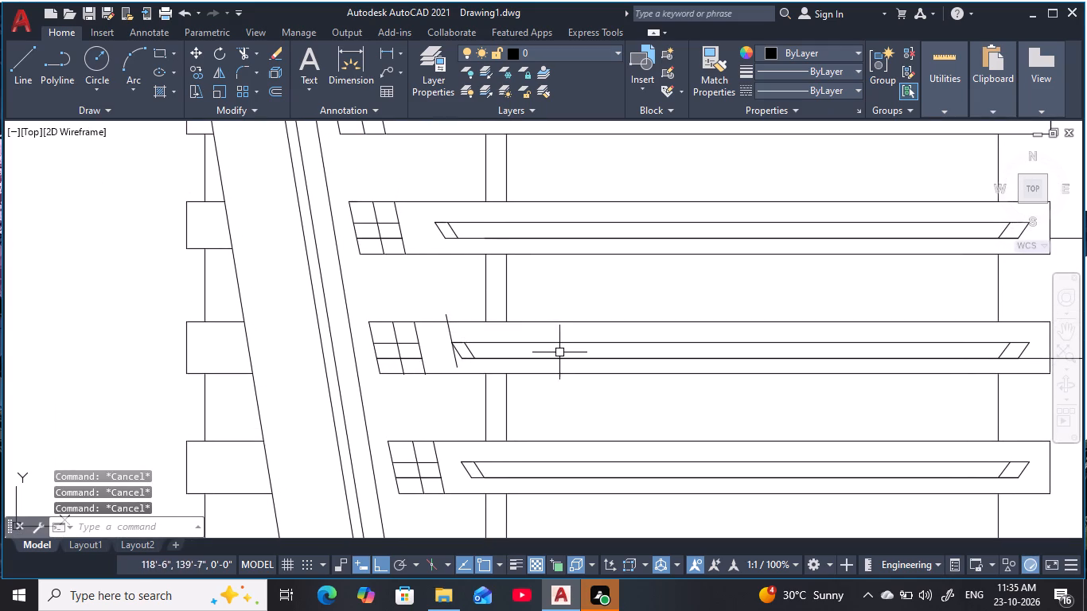
type("ex")
key("space")
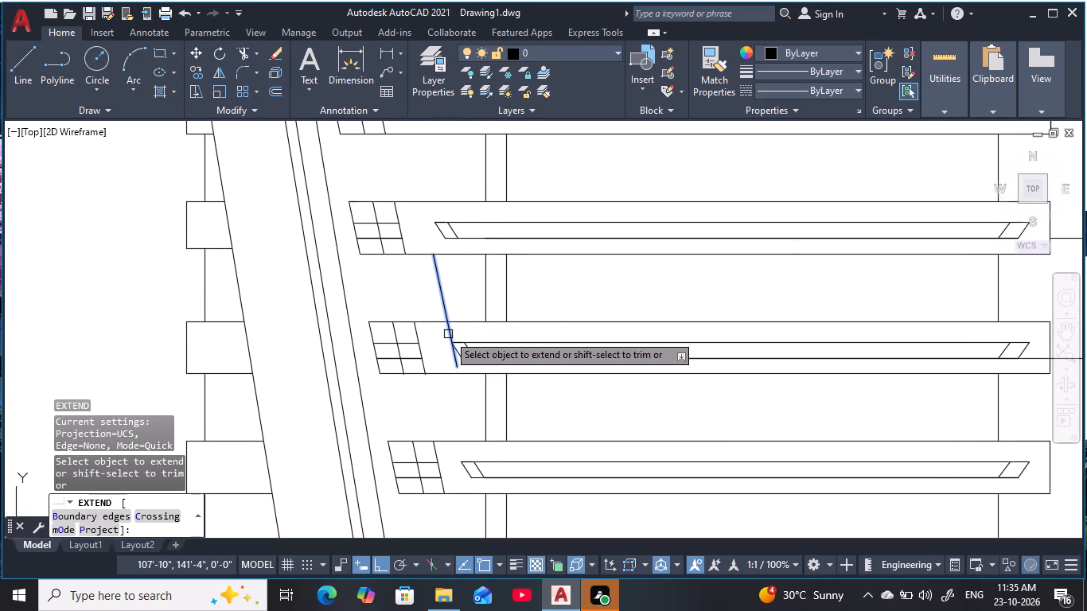
left_click(448, 334)
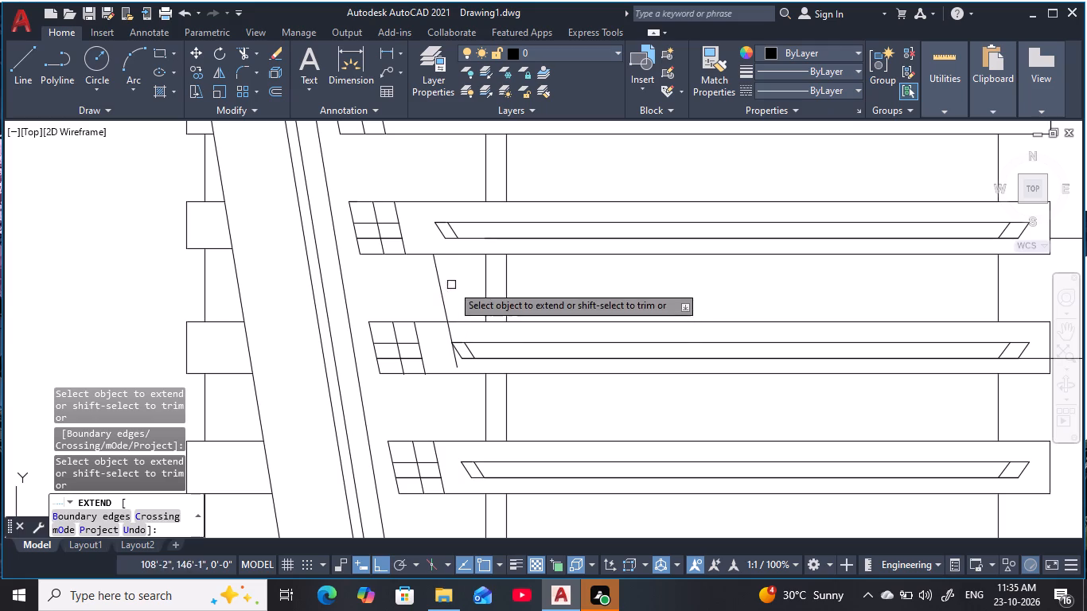
left_click(458, 282)
left_click(405, 286)
left_click(459, 278)
left_click(404, 292)
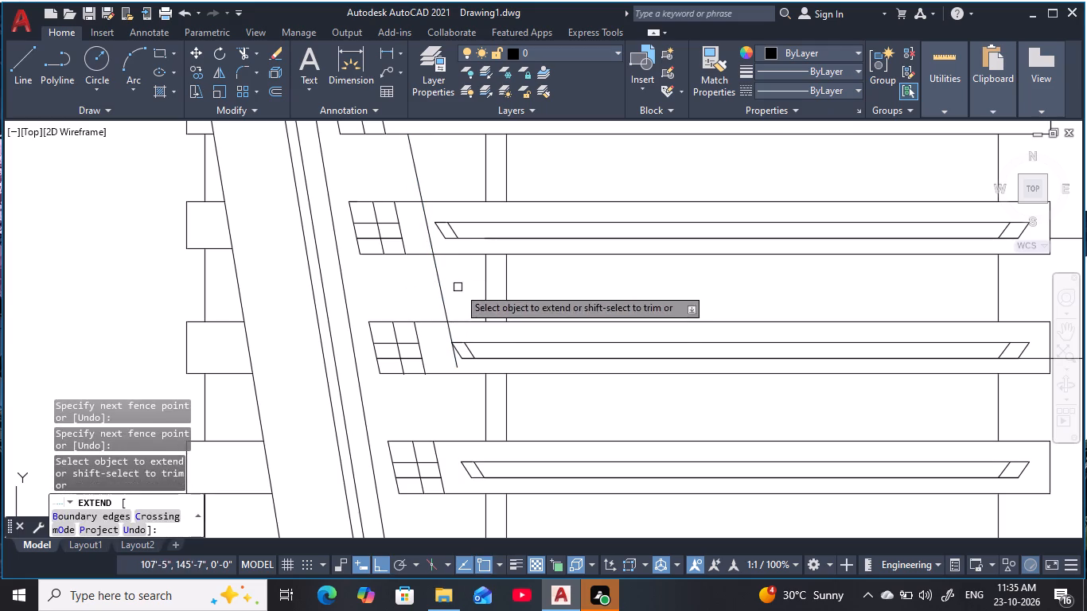
left_click(462, 286)
left_click(401, 290)
scroll(413, 284, "down", 2)
middle_click_drag(417, 286, 428, 302)
scroll(435, 318, "up", 1)
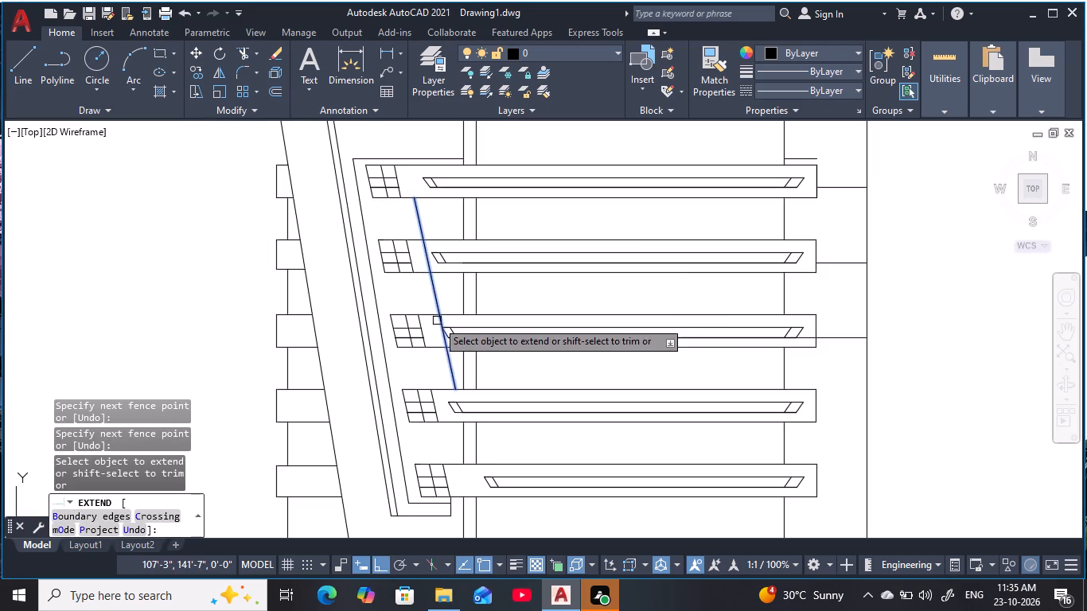
left_click(449, 292)
left_click(403, 294)
left_click(440, 210)
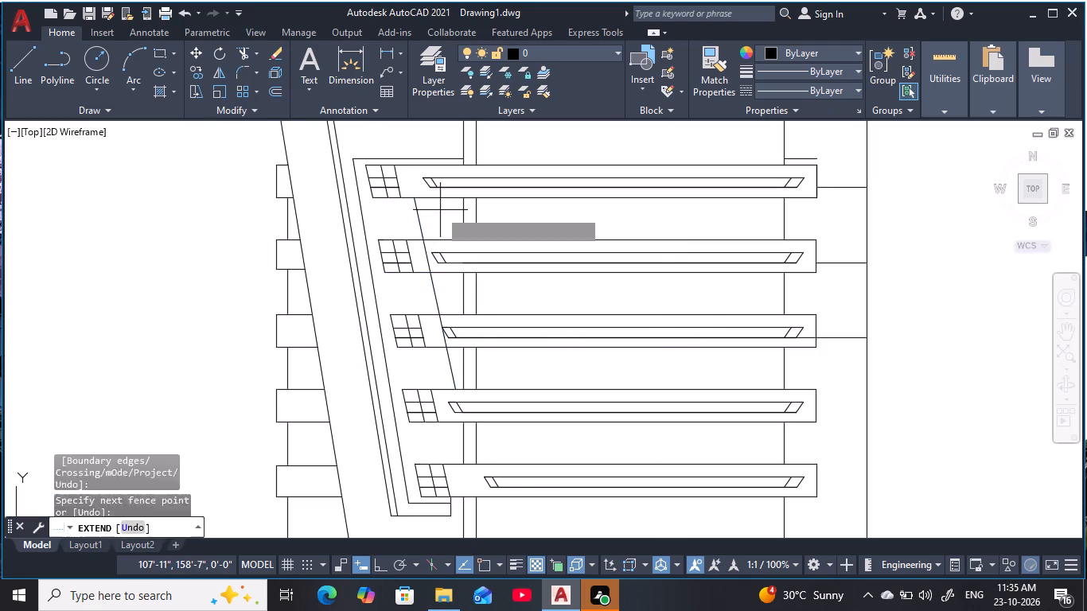
left_click(403, 214)
Extend the lower end of the slanted guide line through the fourth band and past its bottom edge.
middle_click_drag(457, 331, 473, 229)
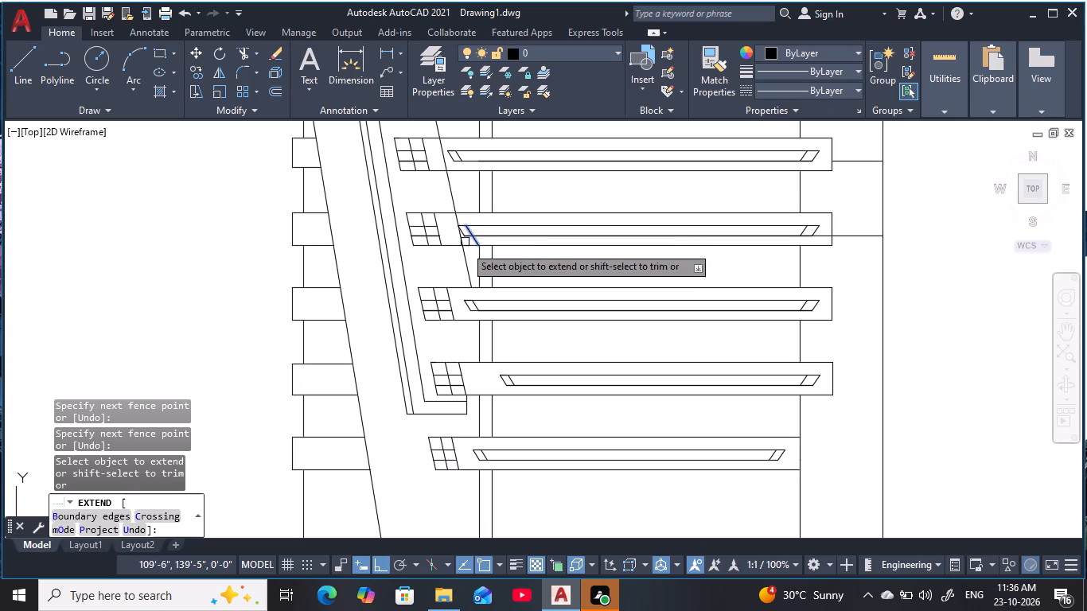
left_click(473, 258)
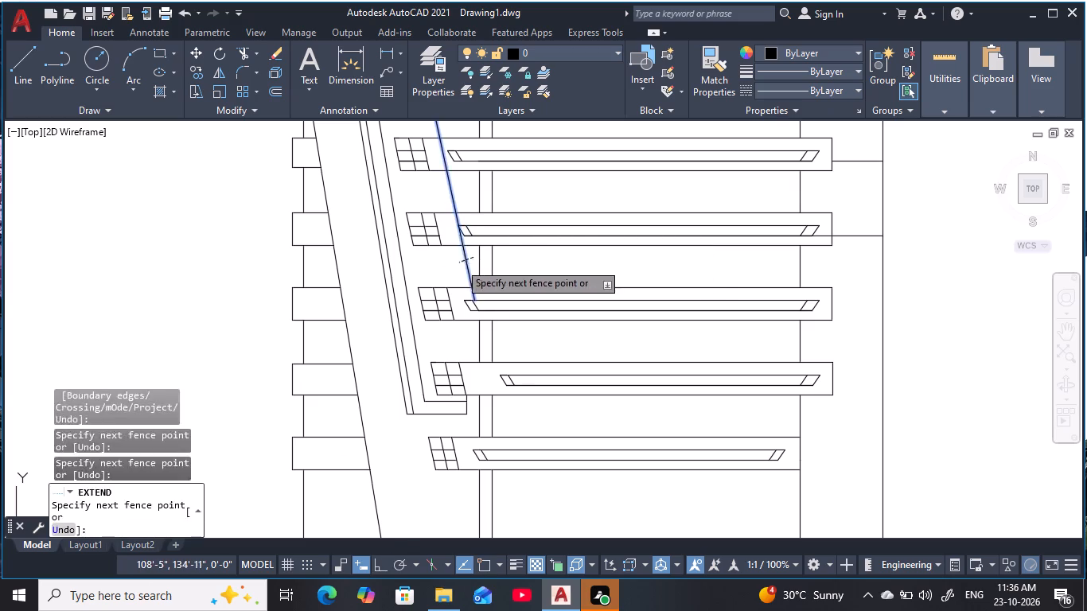
left_click(459, 263)
scroll(481, 297, "up", 2)
left_click(478, 285)
left_click(435, 293)
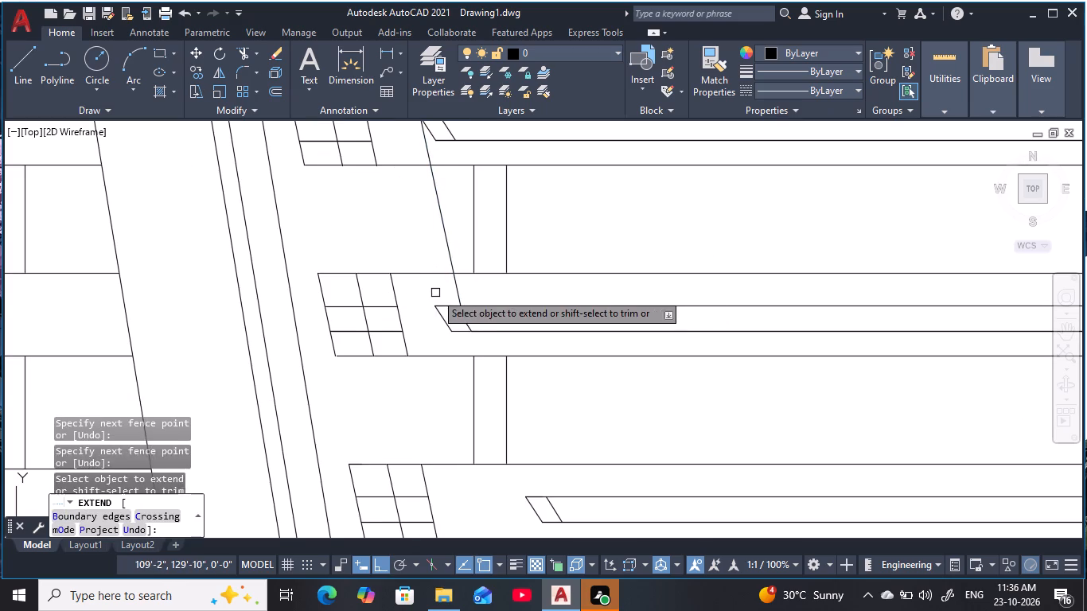
left_click(487, 287)
left_click(421, 291)
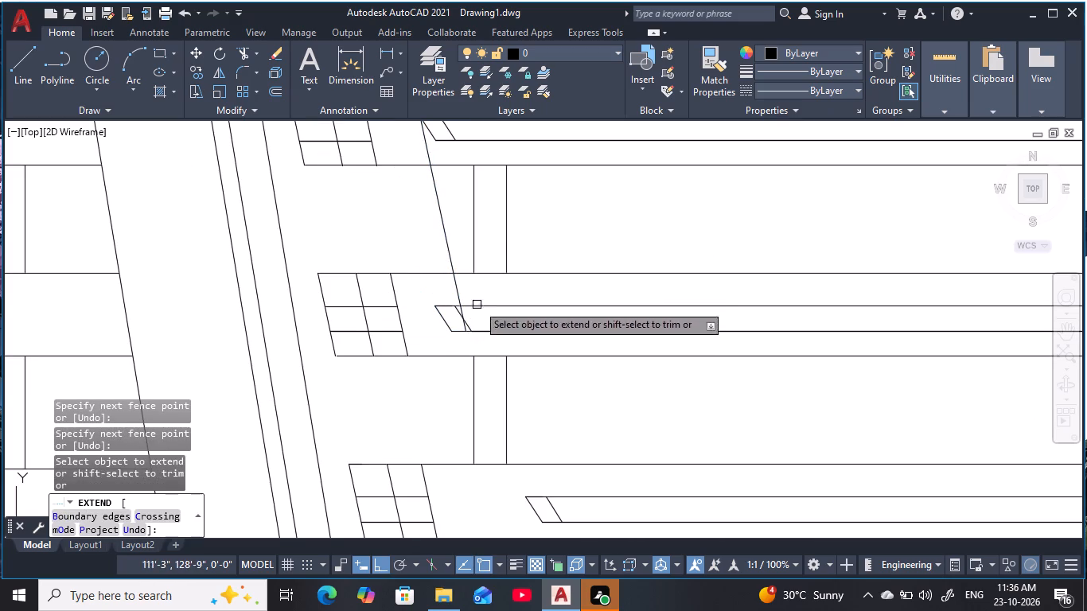
left_click(486, 297)
left_click(425, 296)
left_click(486, 348)
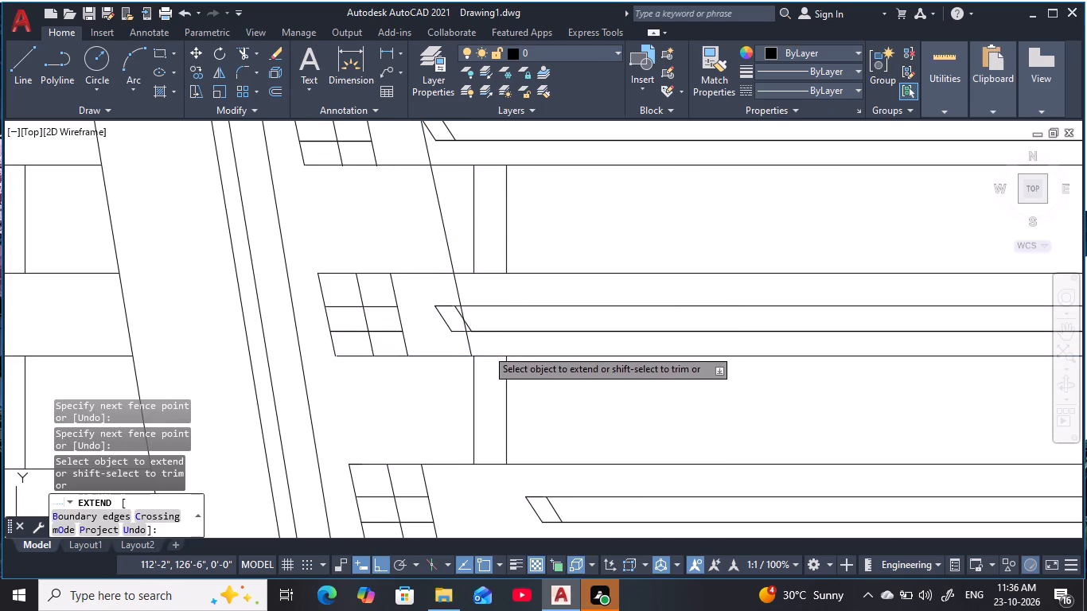
left_click(451, 348)
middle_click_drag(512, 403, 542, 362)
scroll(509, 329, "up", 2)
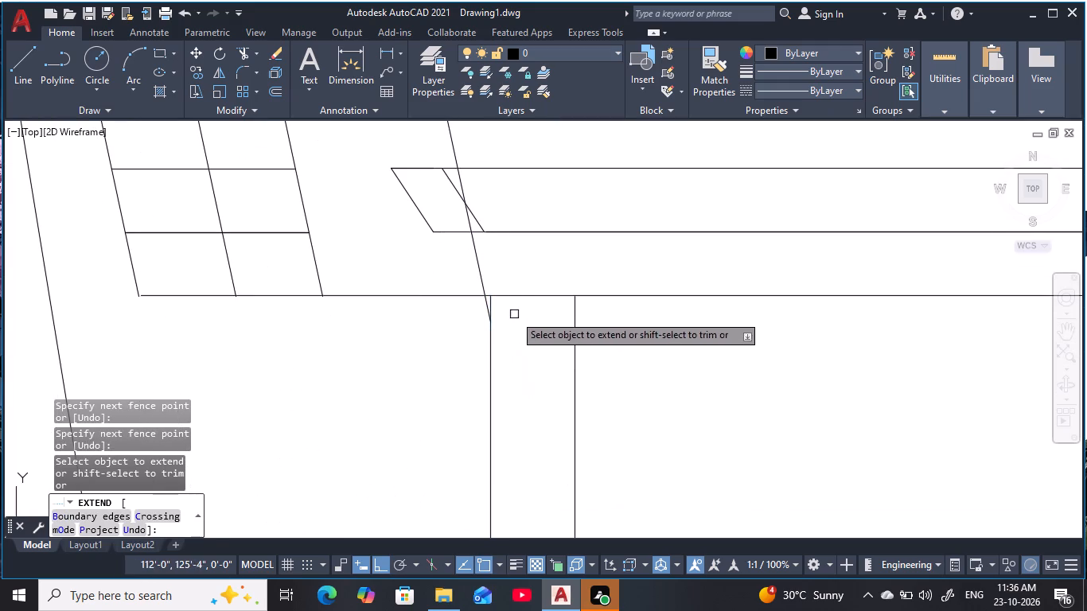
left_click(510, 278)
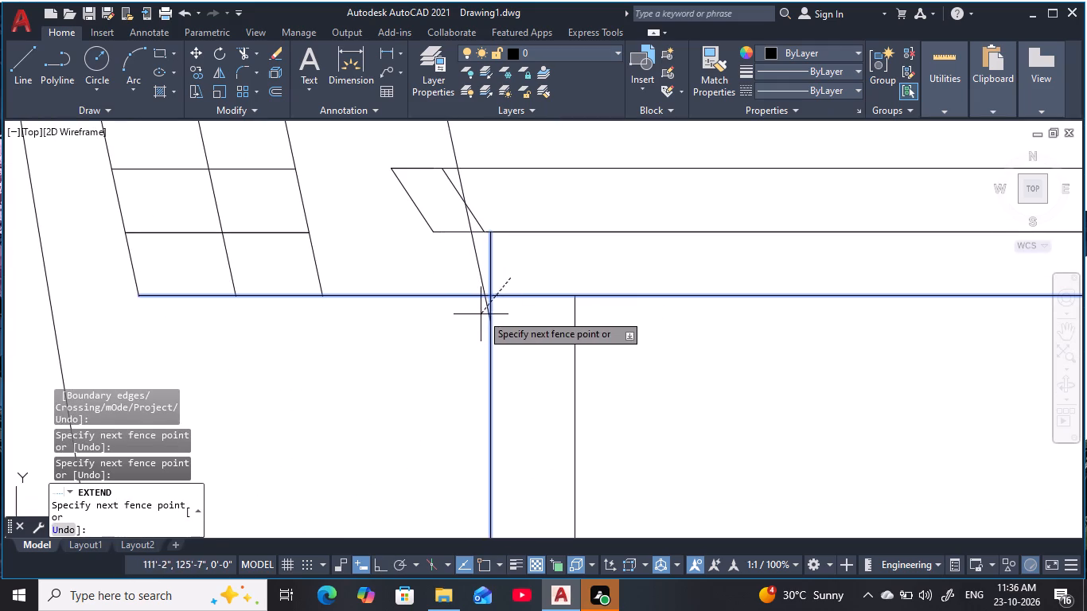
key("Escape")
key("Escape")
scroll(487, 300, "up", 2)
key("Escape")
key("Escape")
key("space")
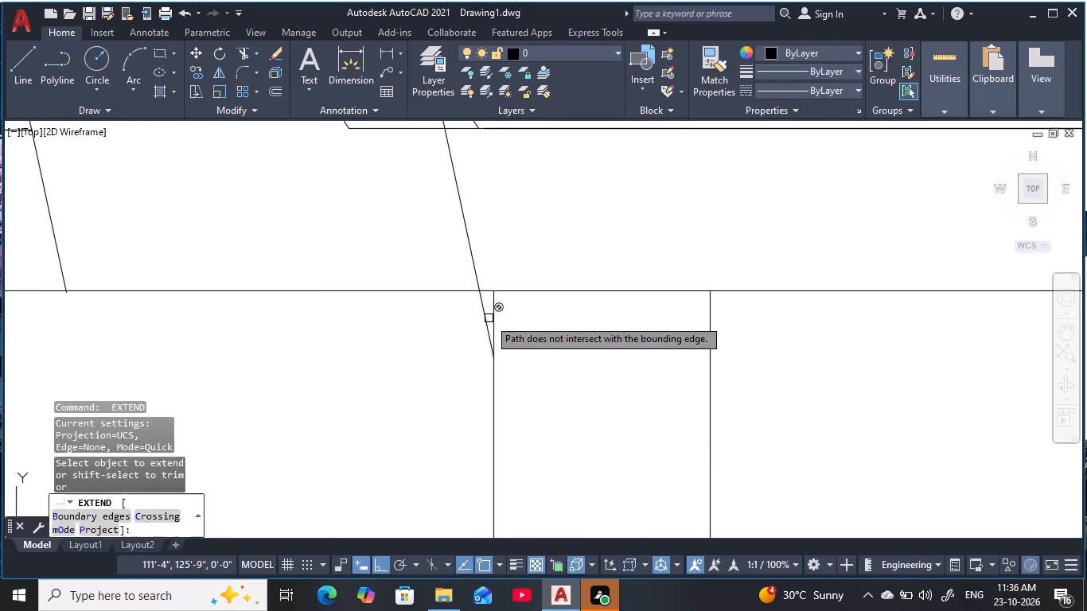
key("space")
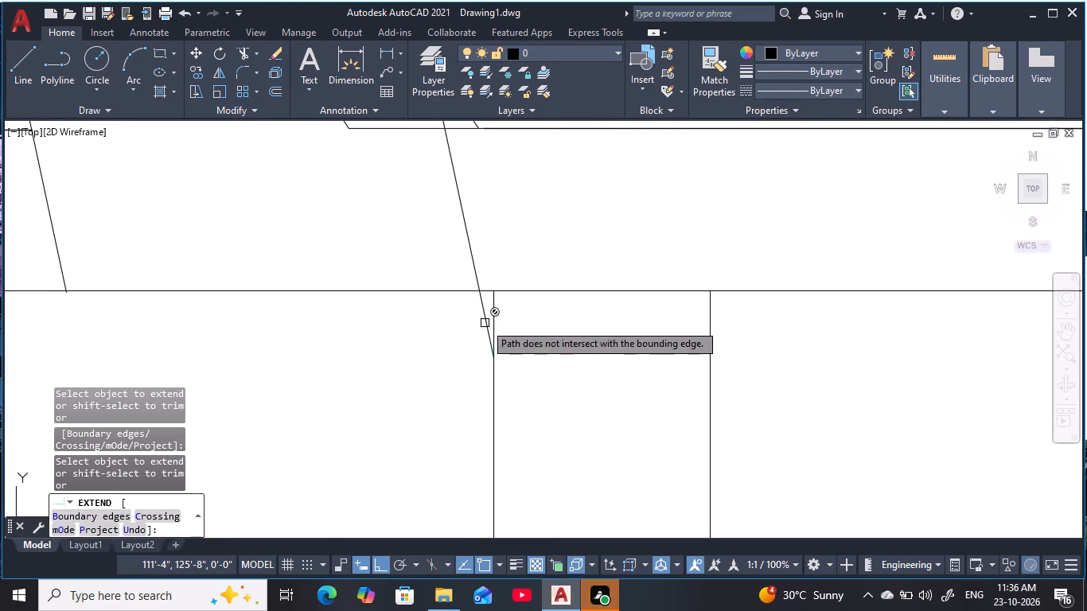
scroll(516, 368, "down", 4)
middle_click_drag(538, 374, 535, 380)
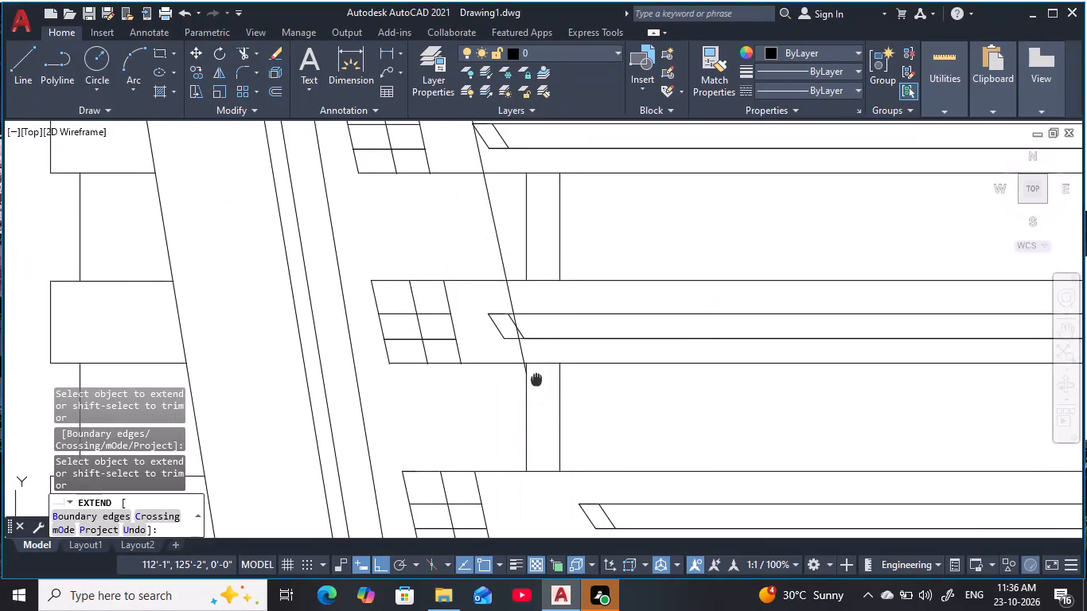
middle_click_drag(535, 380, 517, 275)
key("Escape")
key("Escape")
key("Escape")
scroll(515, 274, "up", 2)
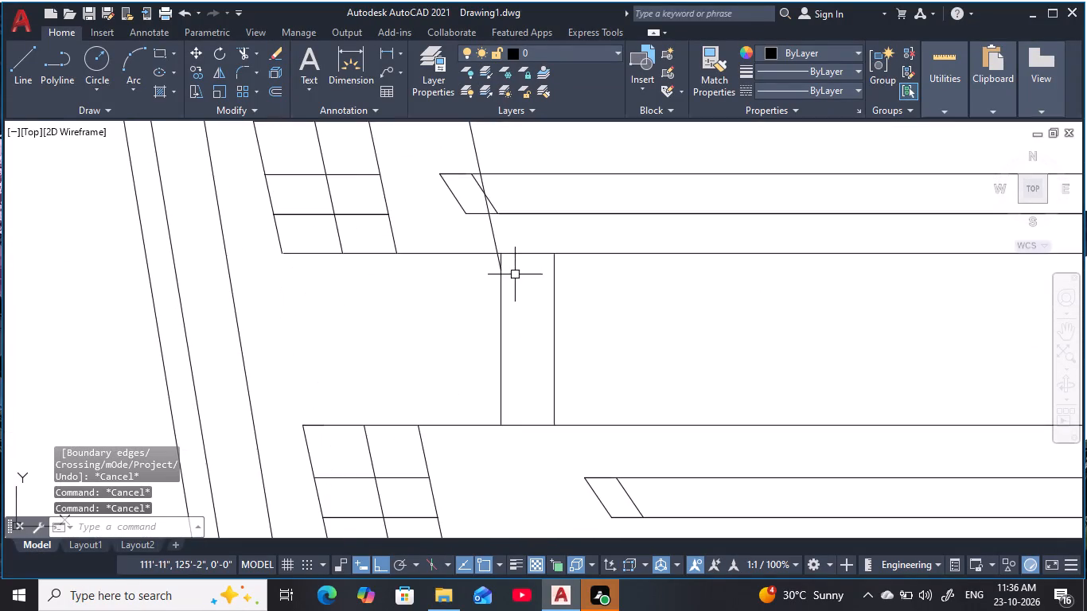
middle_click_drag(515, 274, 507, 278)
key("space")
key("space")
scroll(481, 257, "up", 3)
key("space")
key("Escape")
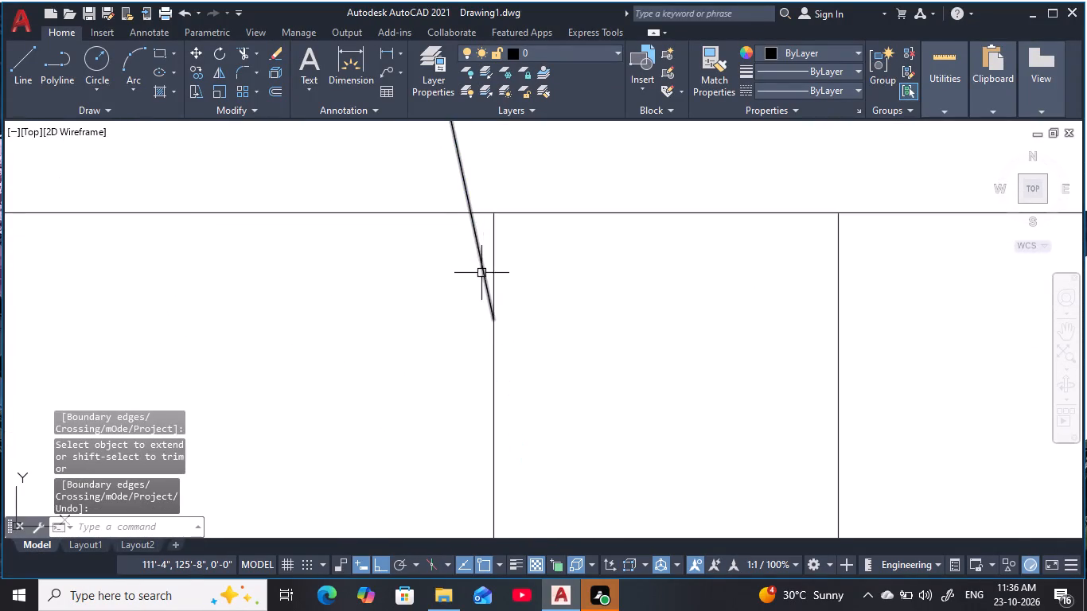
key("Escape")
Extend the lower end of the slanted guide line down to the bottom edge of the second-lowest band.
key("space")
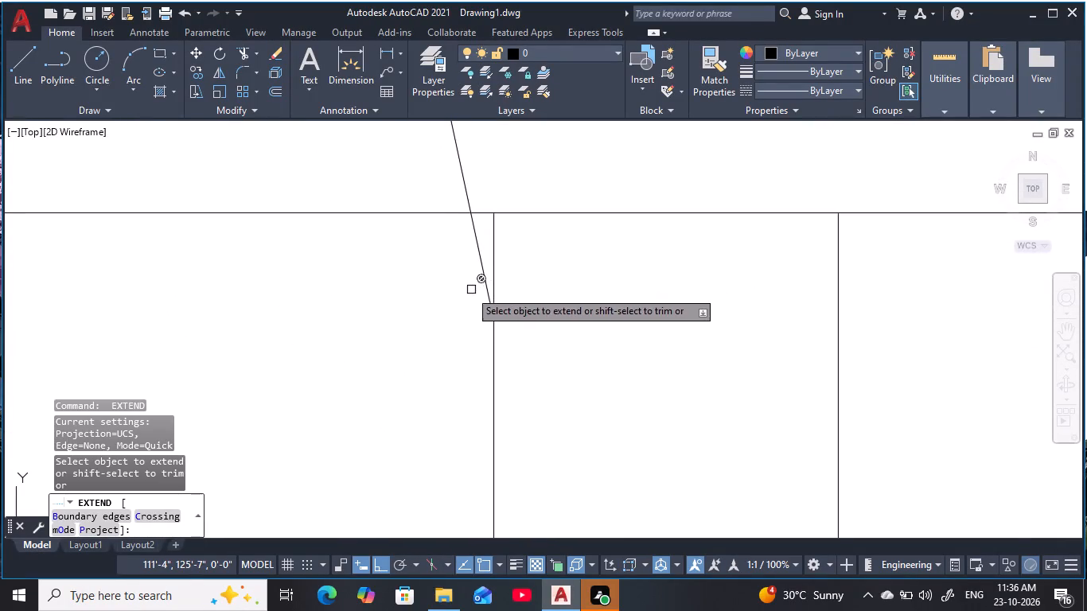
scroll(490, 283, "down", 4)
middle_click_drag(524, 333, 512, 278)
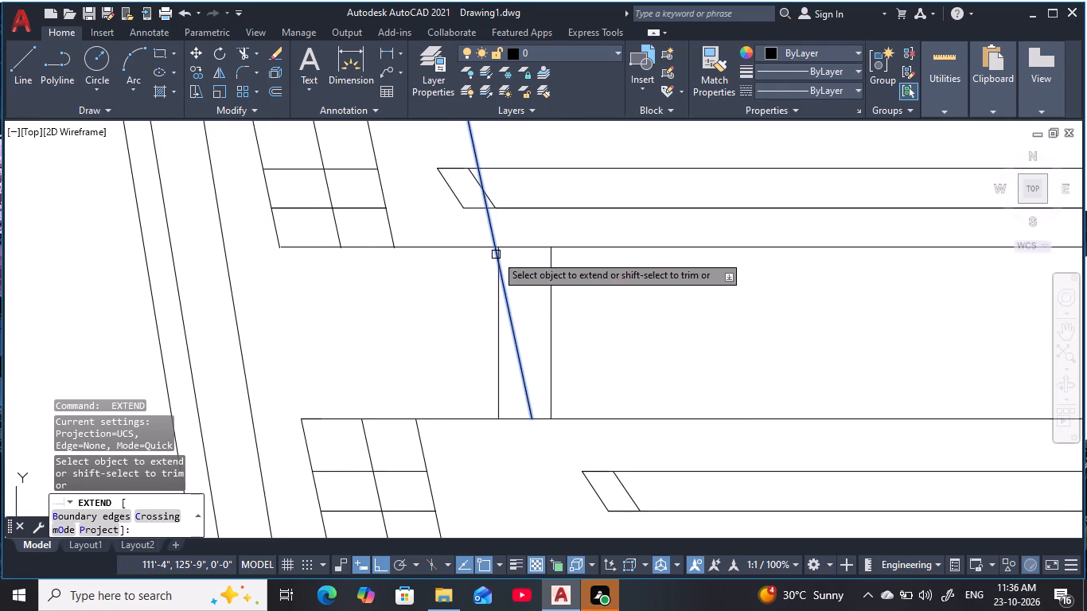
left_click(496, 255)
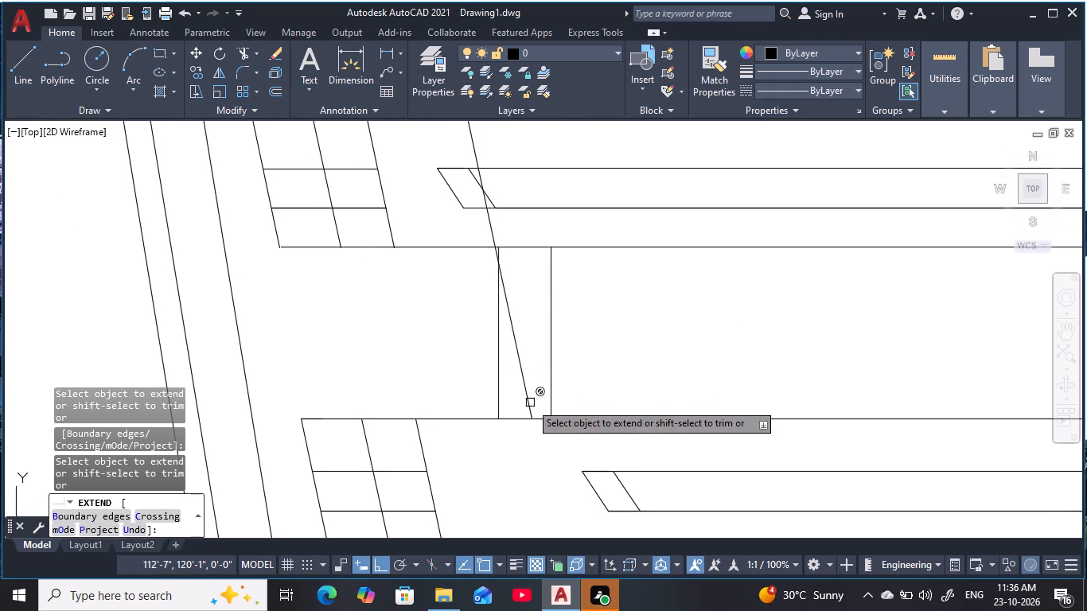
middle_click_drag(532, 397, 502, 280)
left_click(494, 270)
scroll(512, 252, "down", 3)
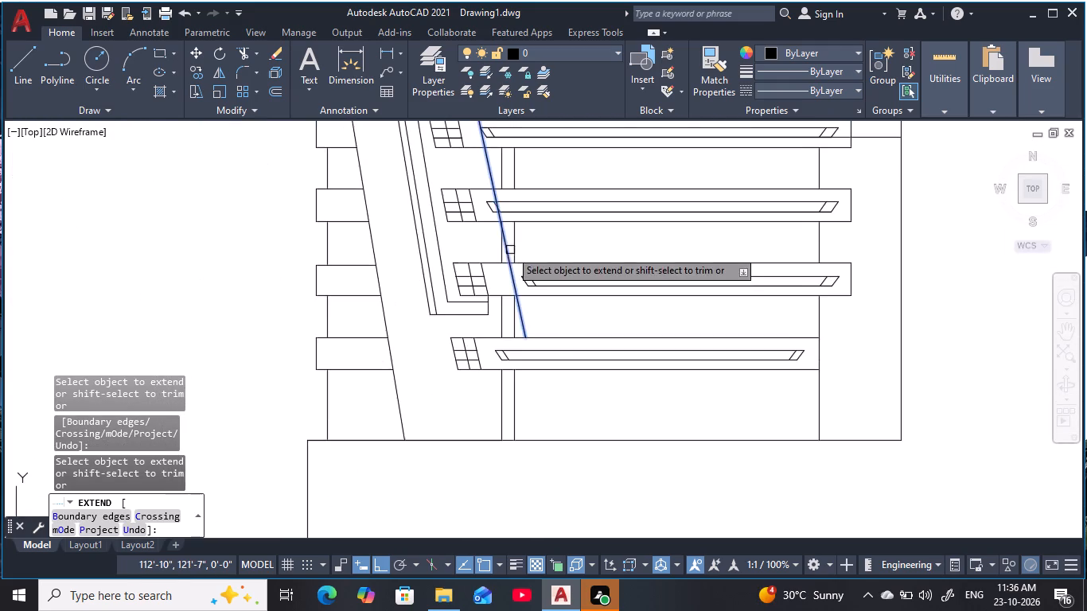
middle_click_drag(510, 250, 525, 255)
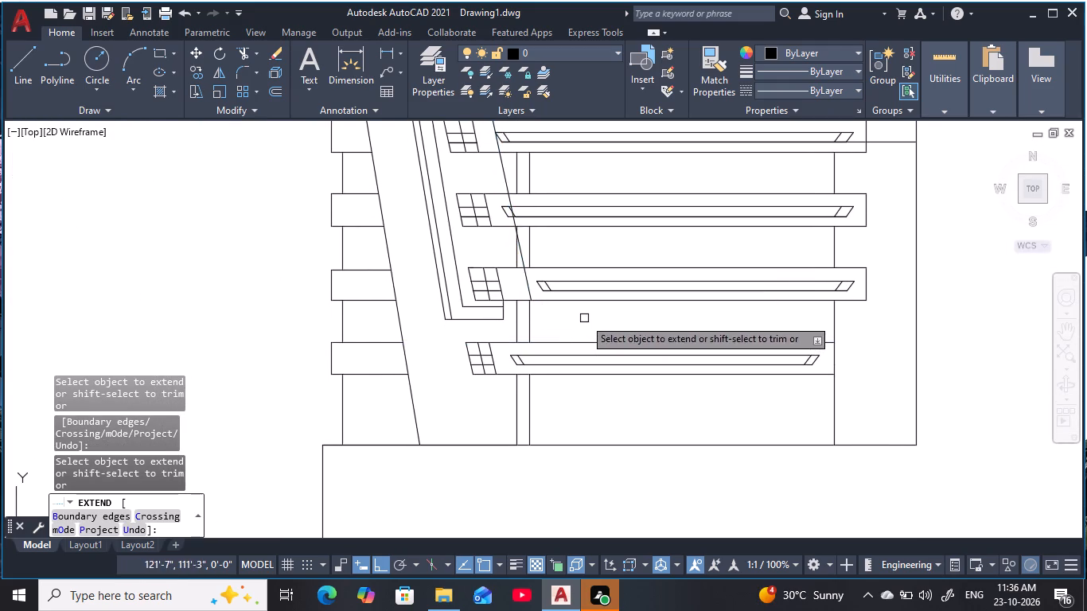
middle_click_drag(555, 316, 534, 353)
middle_click_drag(559, 273, 552, 306)
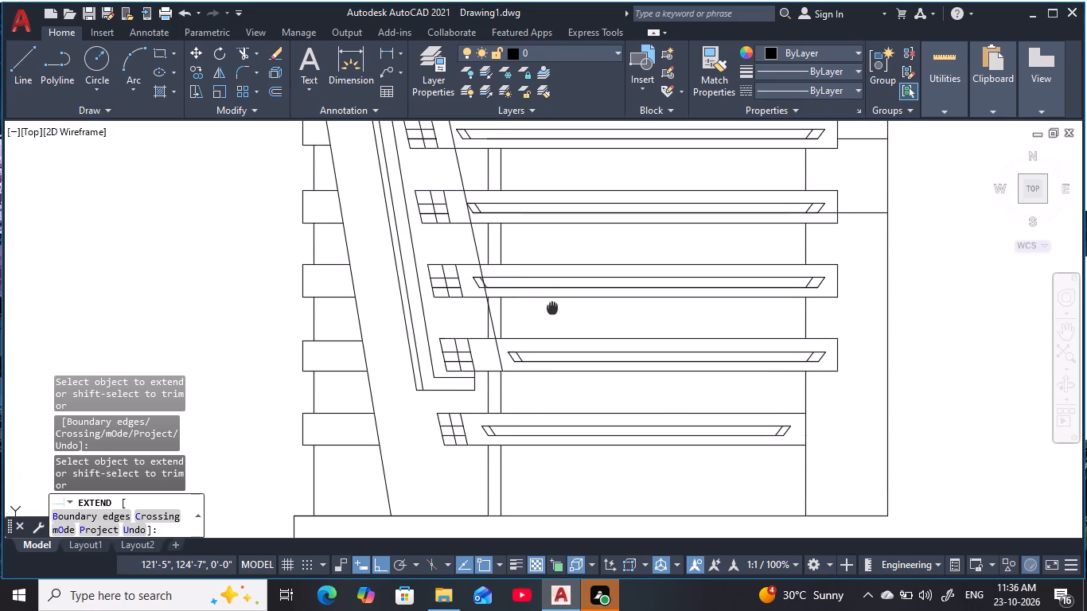
middle_click_drag(552, 306, 551, 309)
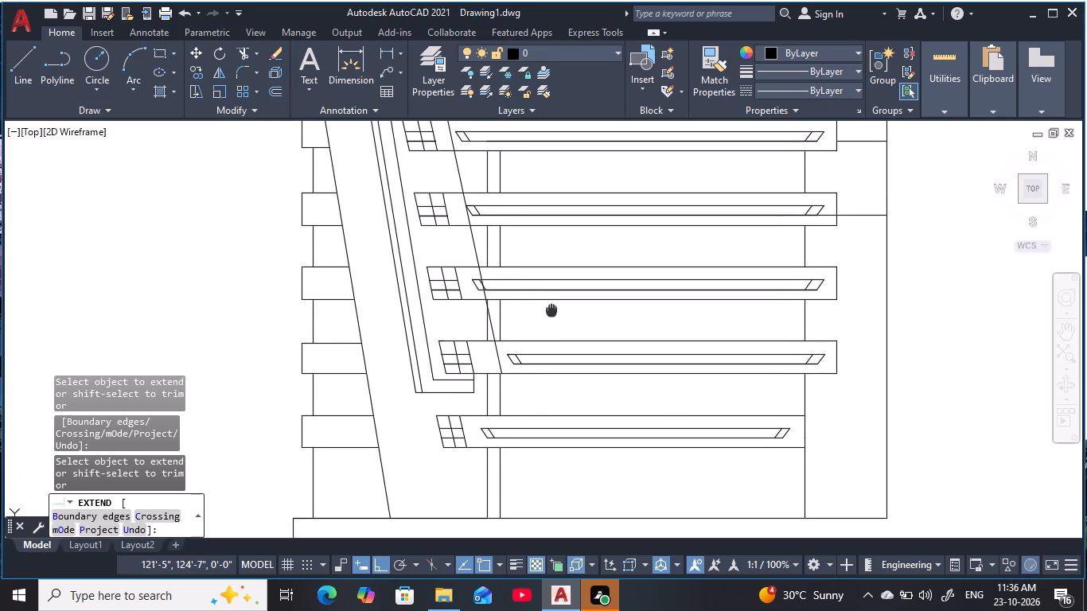
middle_click_drag(551, 309, 551, 313)
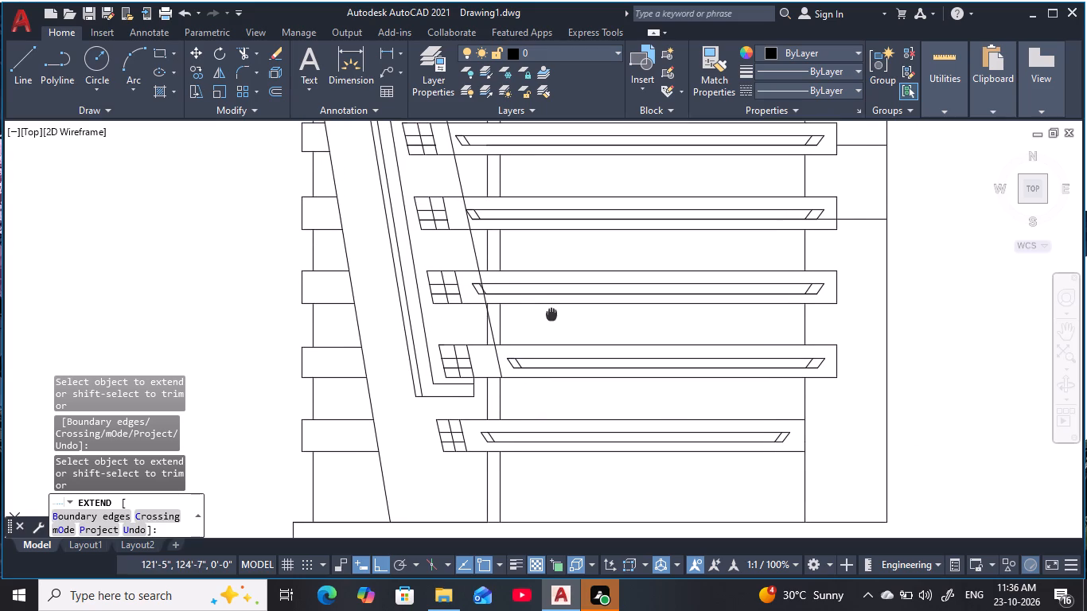
middle_click_drag(551, 313, 553, 313)
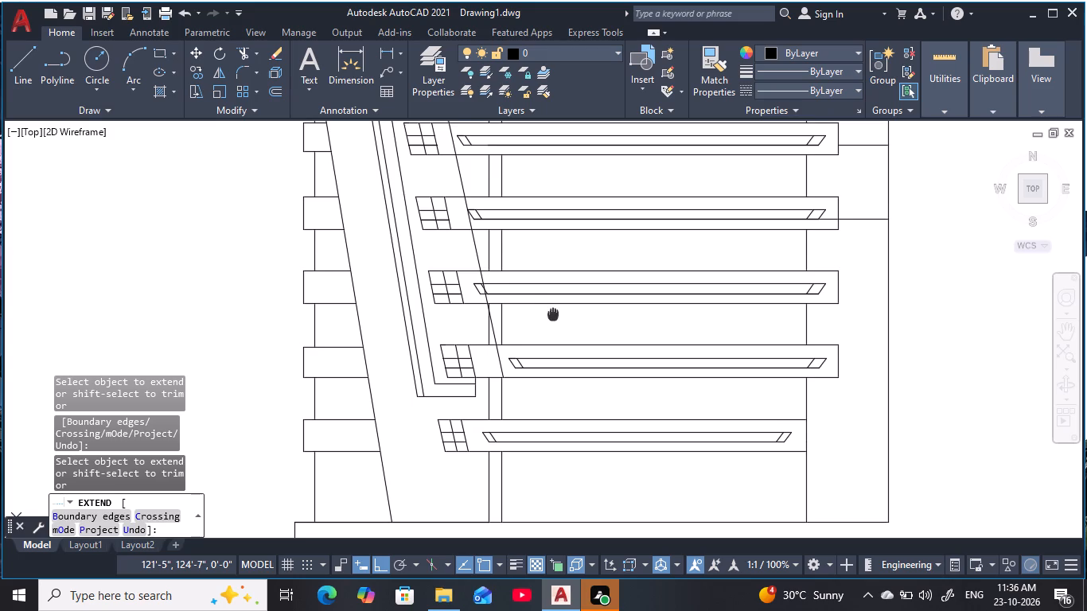
middle_click_drag(553, 313, 561, 356)
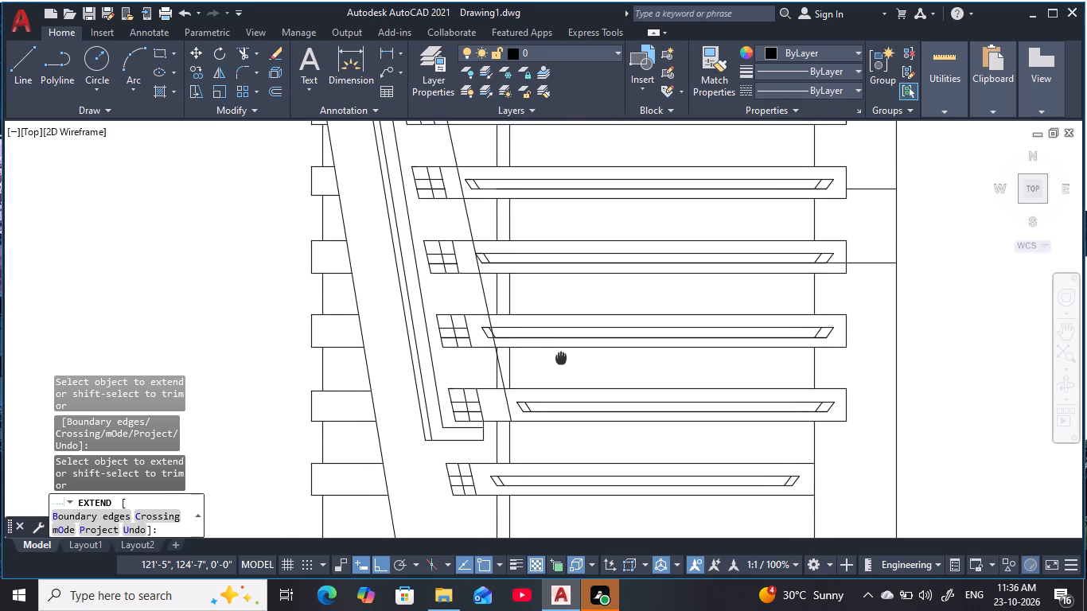
middle_click_drag(561, 356, 559, 372)
key("Escape")
key("Escape")
key("Escape")
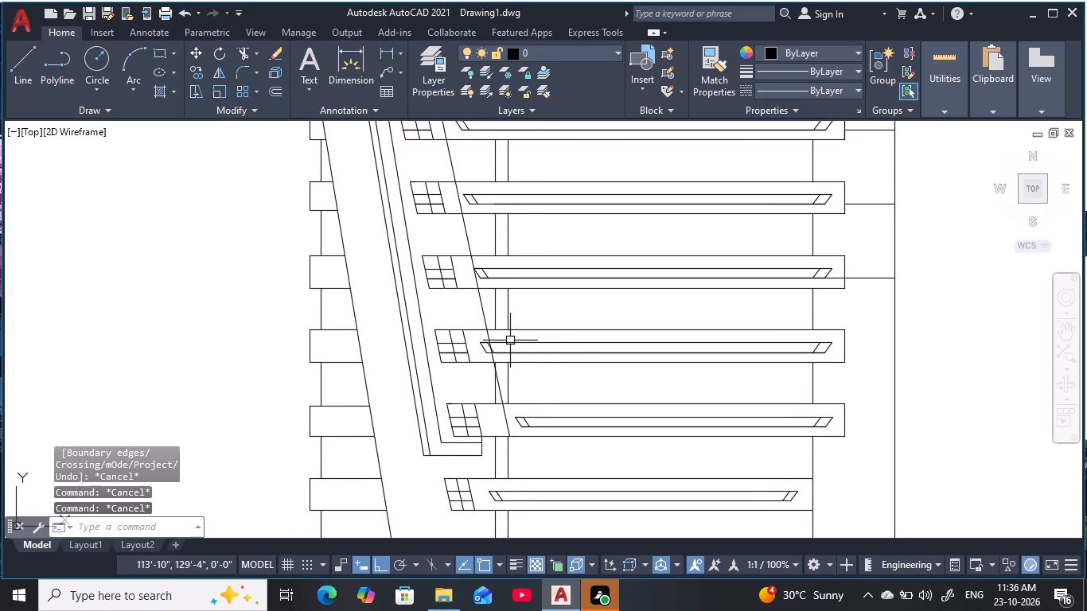
key("Escape")
key("Escape")
key("Escape")
Move the three slanted-end lines of the first band's inset strip about 2'-0" from their upper corner onto the slanted guide line.
middle_click_drag(539, 313, 536, 270)
key("Escape")
key("Escape")
key("Escape")
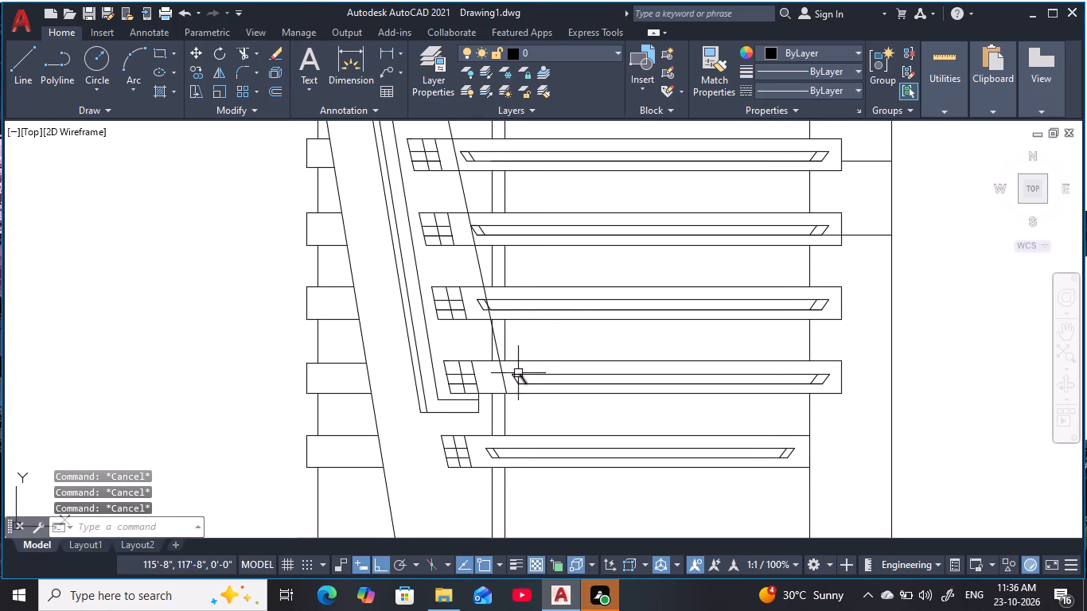
middle_click_drag(512, 274, 513, 455)
scroll(453, 260, "up", 3)
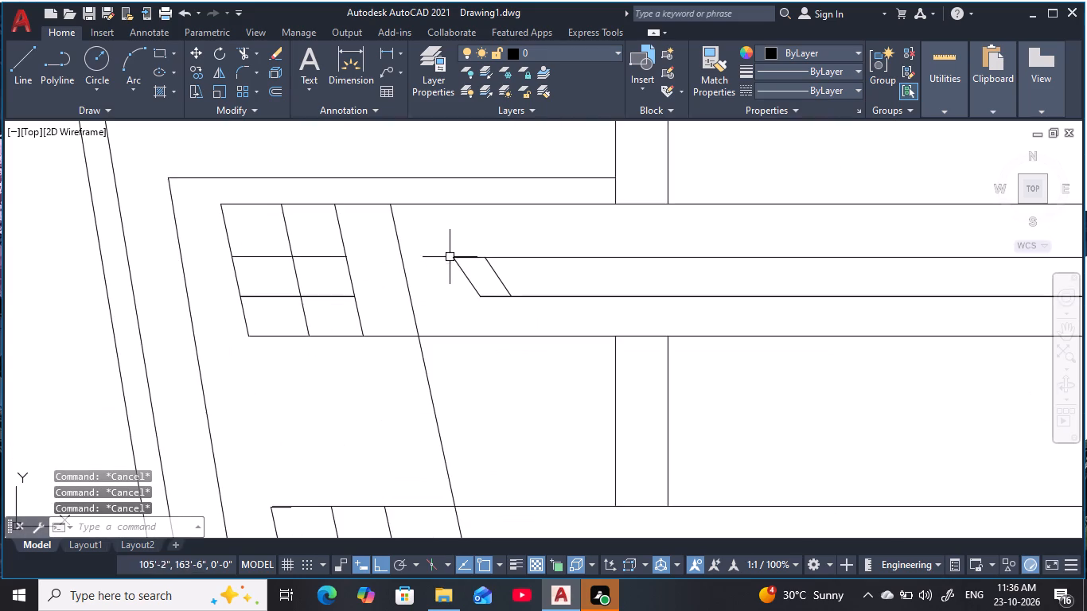
middle_click_drag(438, 242, 427, 228)
key("Escape")
left_click(421, 229)
left_click(517, 304)
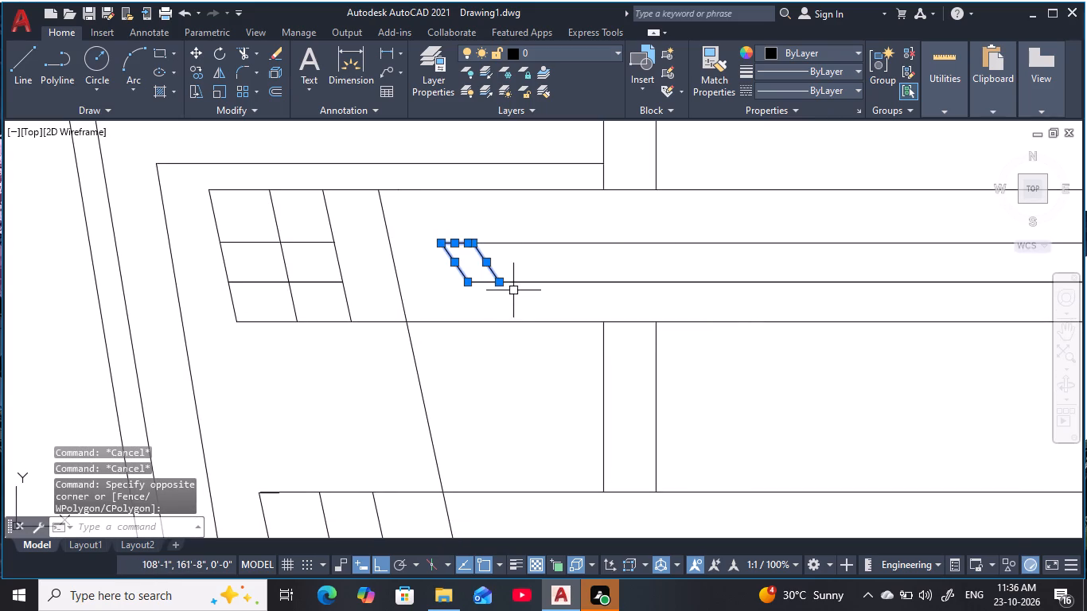
key("m")
key("space")
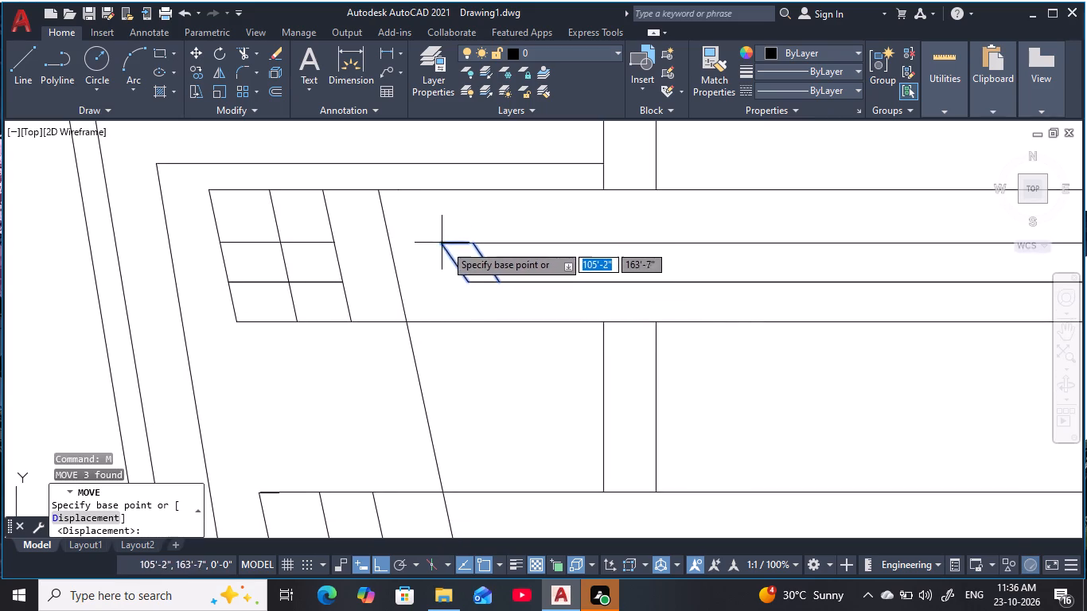
left_click(446, 244)
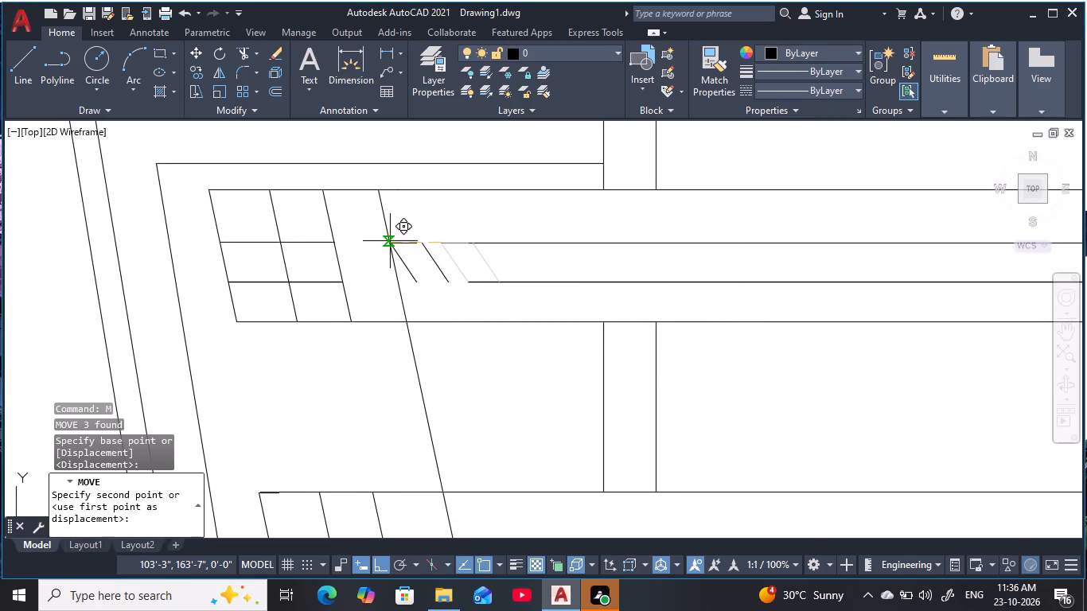
scroll(390, 243, "up", 3)
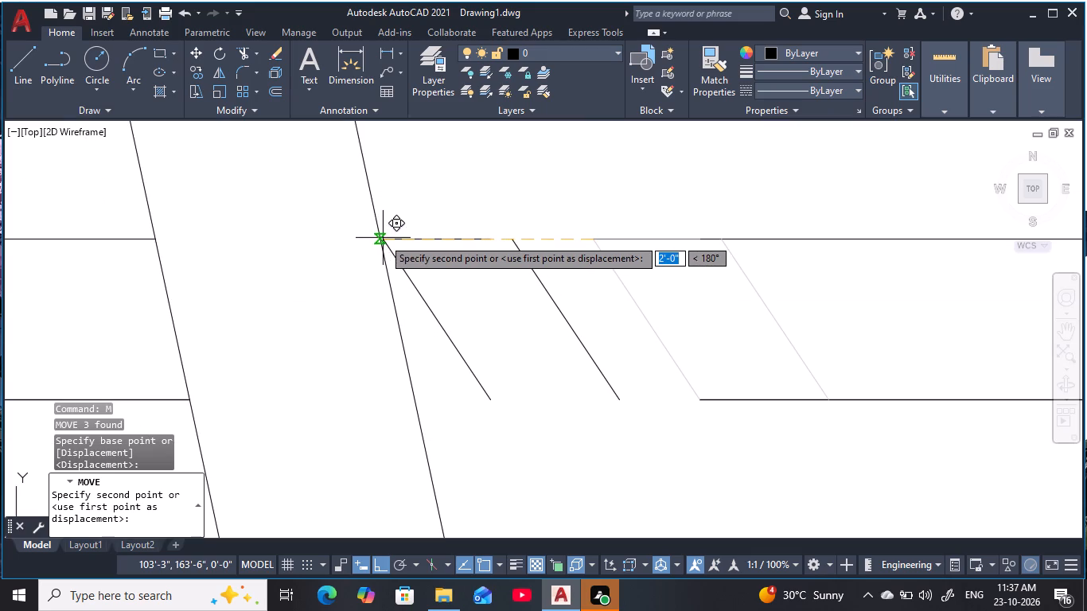
key("F3")
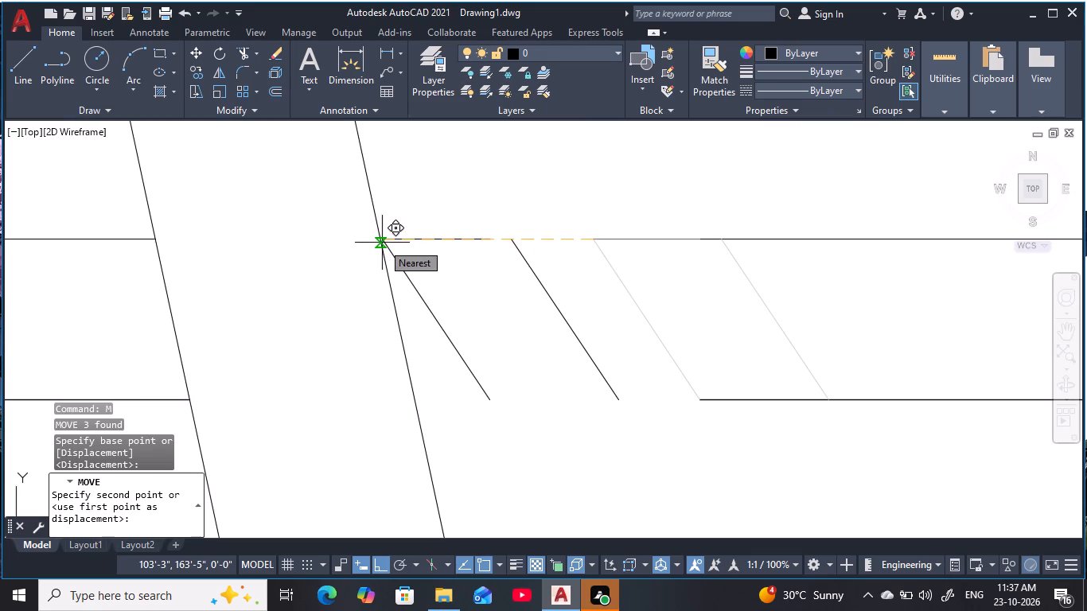
key("F3")
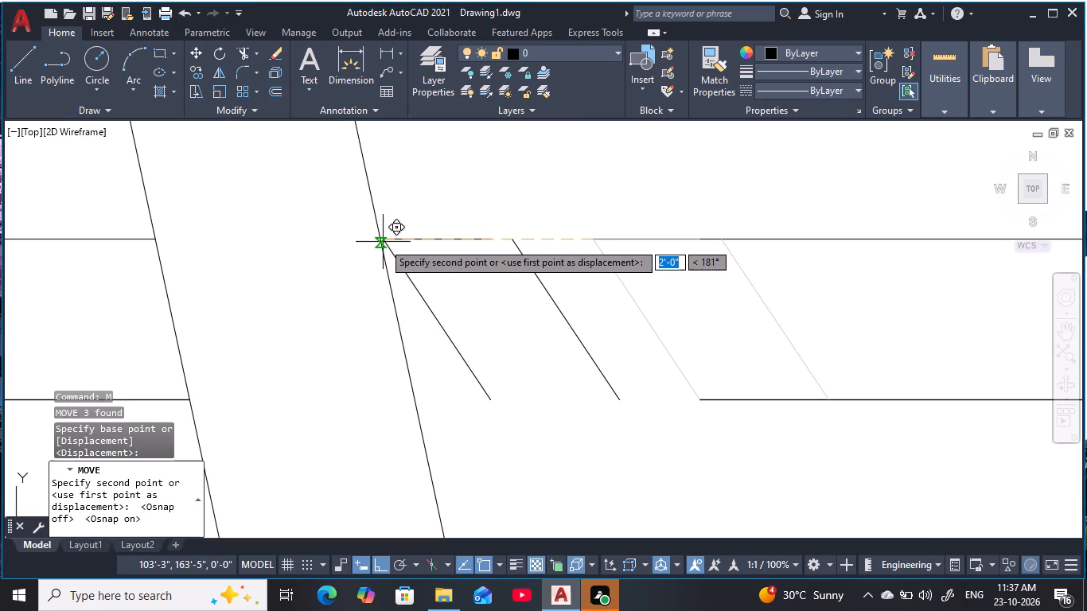
left_click(382, 242)
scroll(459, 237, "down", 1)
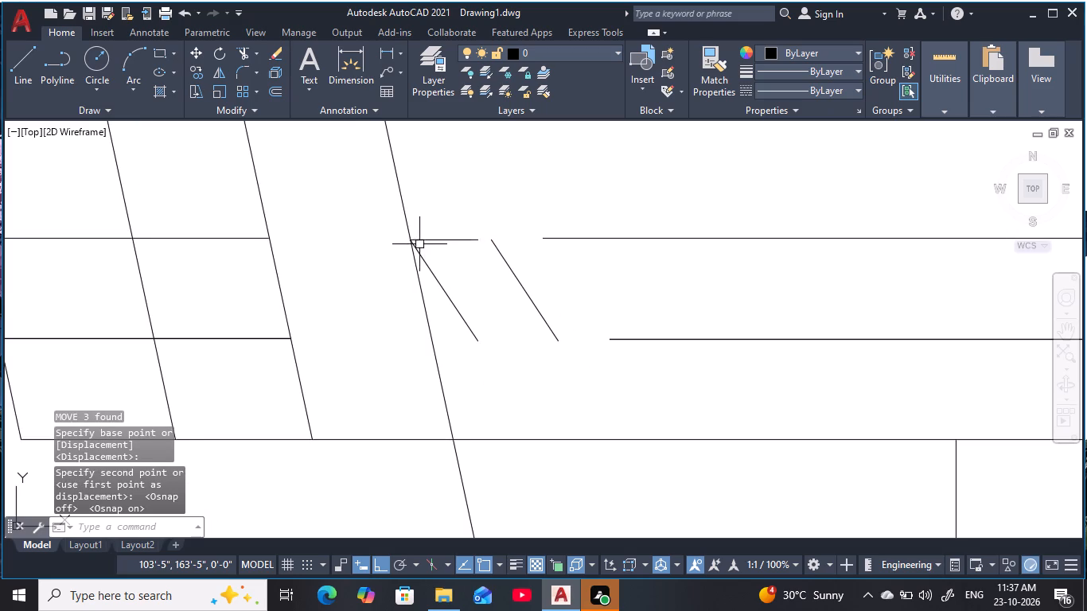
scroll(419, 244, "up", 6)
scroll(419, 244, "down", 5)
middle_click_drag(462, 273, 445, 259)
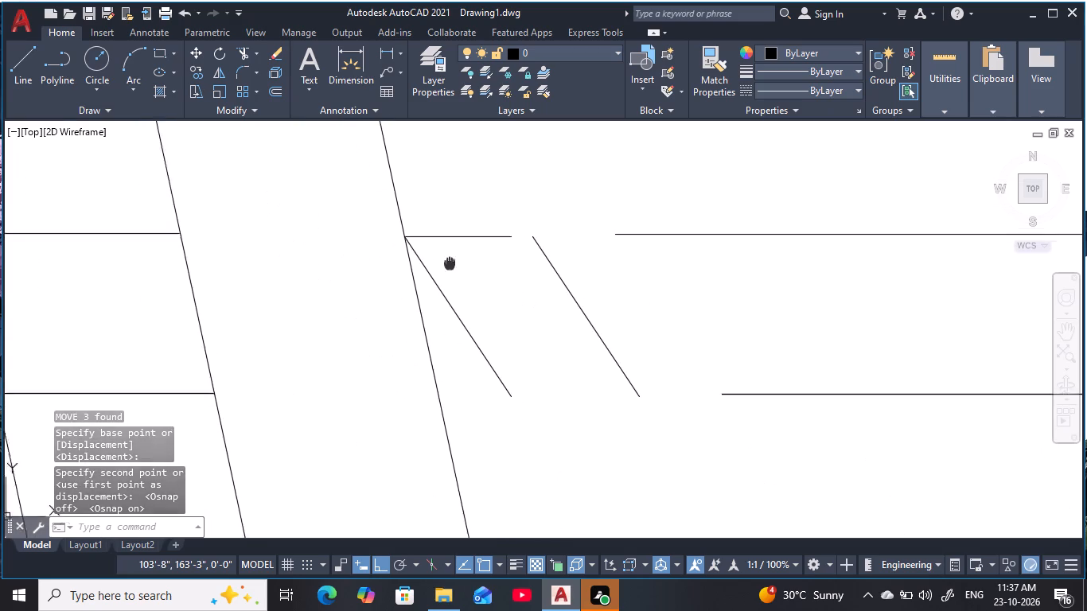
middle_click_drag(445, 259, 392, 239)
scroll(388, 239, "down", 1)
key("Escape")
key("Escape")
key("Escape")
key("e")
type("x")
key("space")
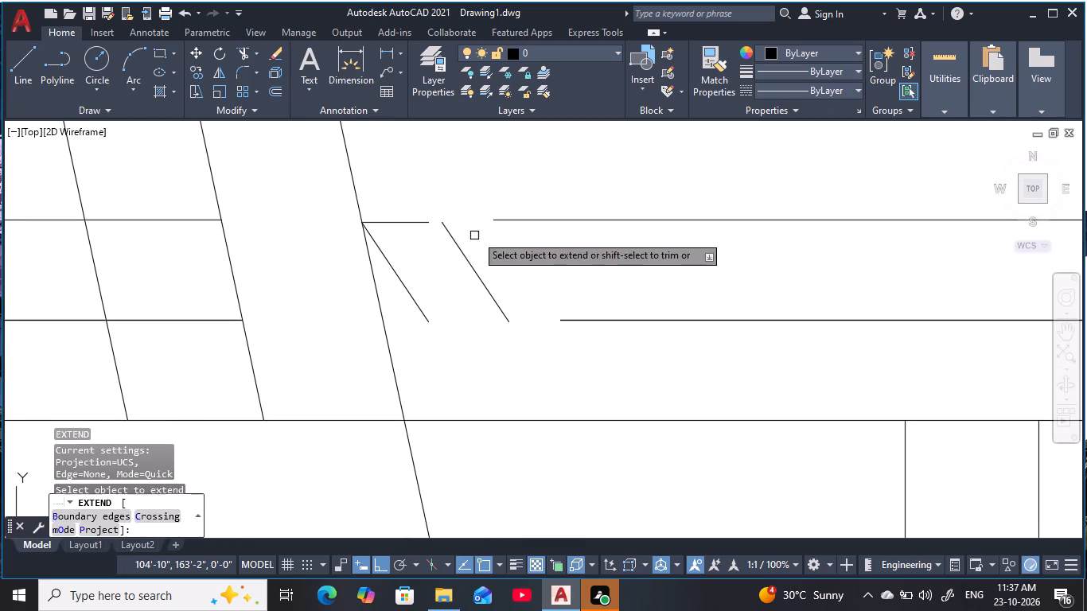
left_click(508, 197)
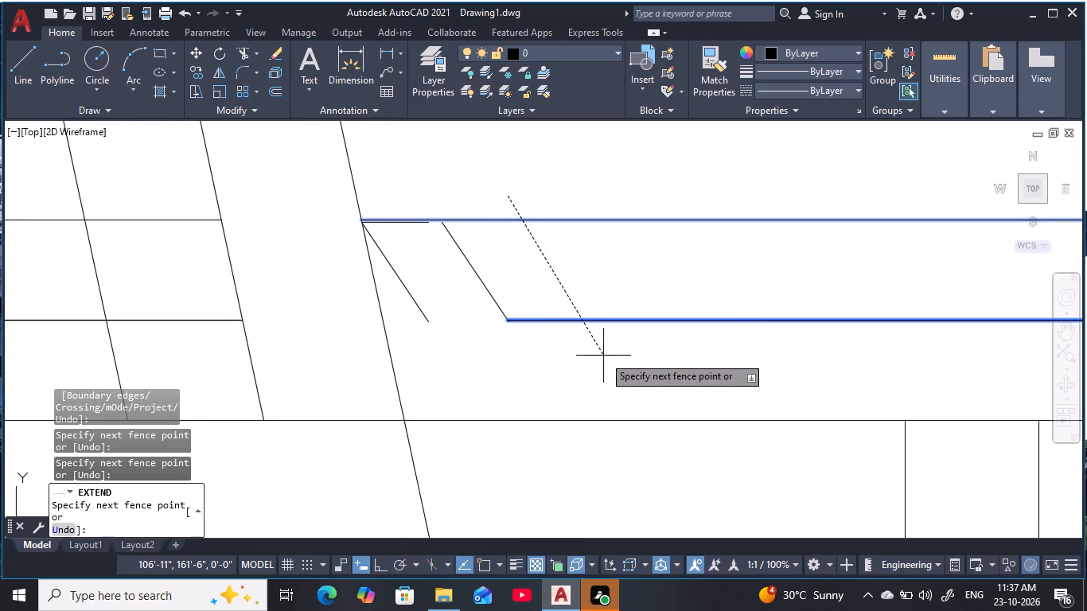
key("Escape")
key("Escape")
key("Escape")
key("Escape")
Move the three end lines up slightly so their corner sits where the guide line meets the strip's upper edge.
left_click(325, 206)
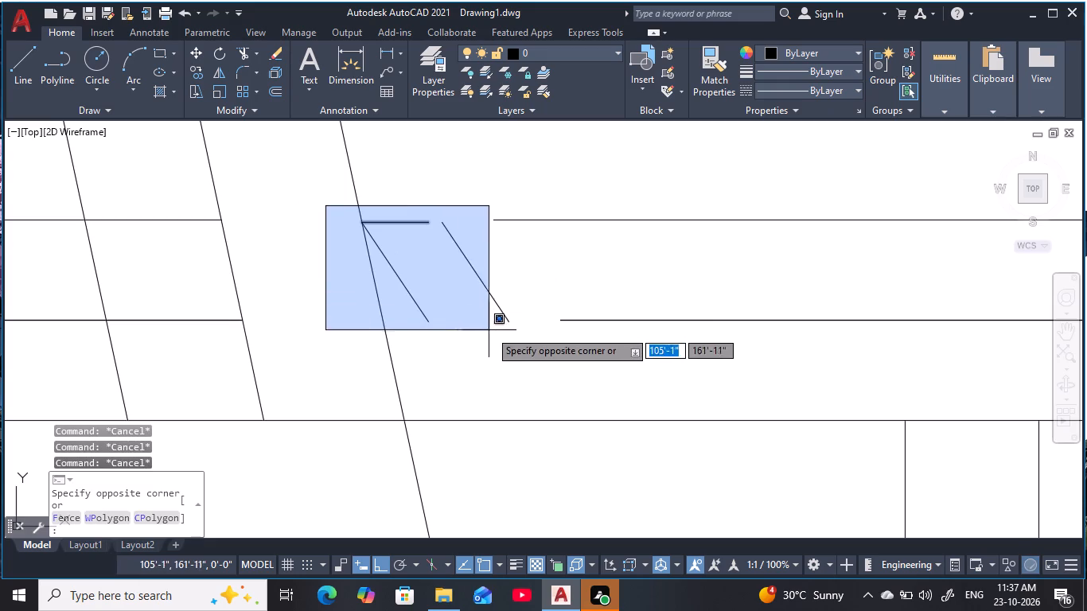
left_click(537, 364)
key("m")
key("space")
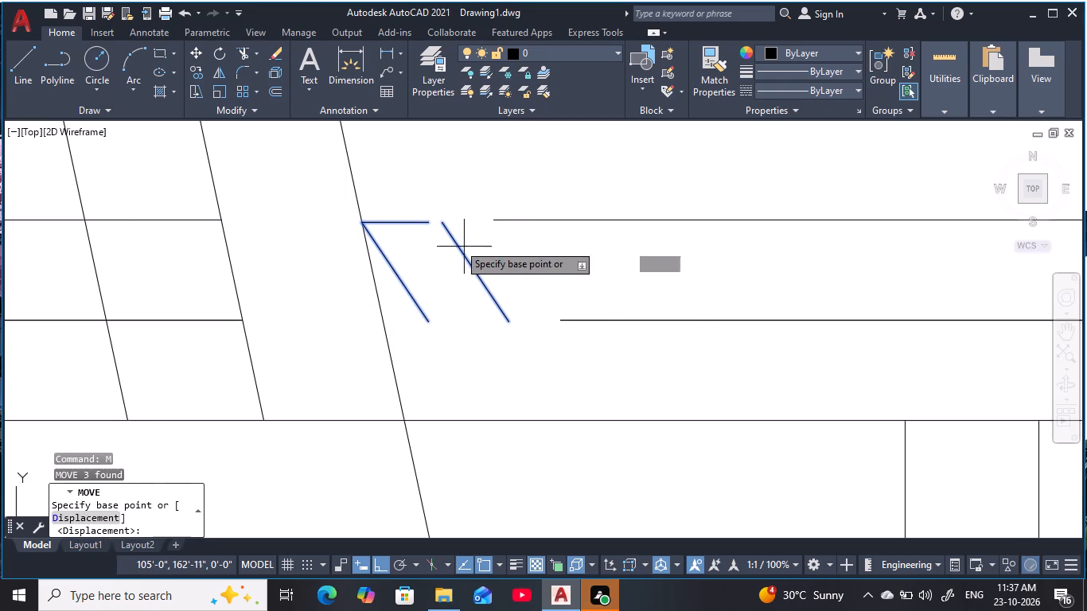
left_click(362, 222)
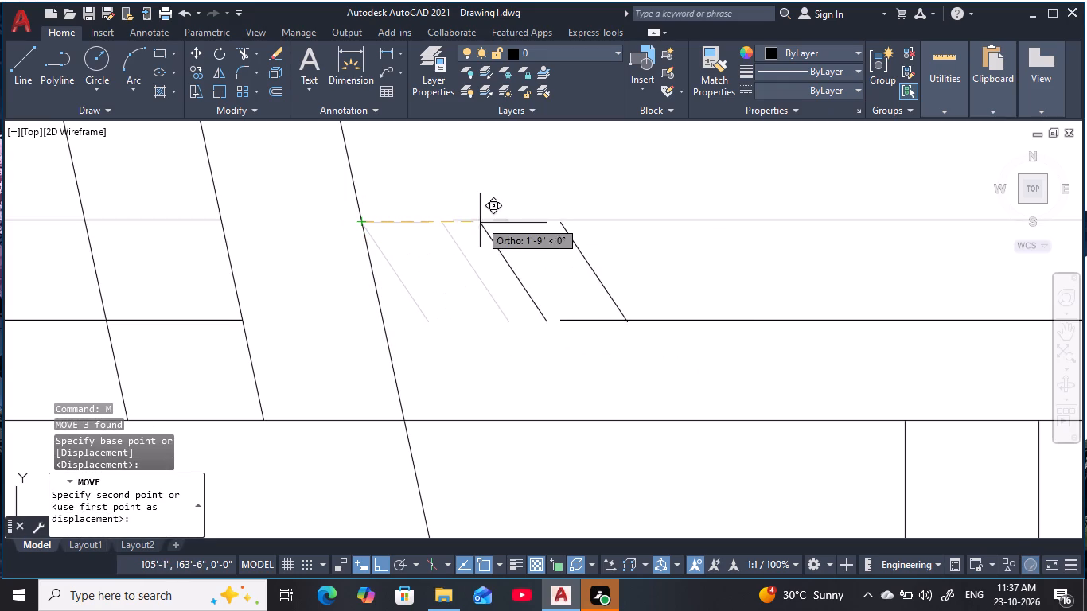
left_click(363, 220)
key("Escape")
key("Escape")
key("Escape")
key("Escape")
key("Escape")
key("Escape")
key("Escape")
Extend the upper and lower edges of the first band's inset strip across both slanted end lines to the outer one.
key("e")
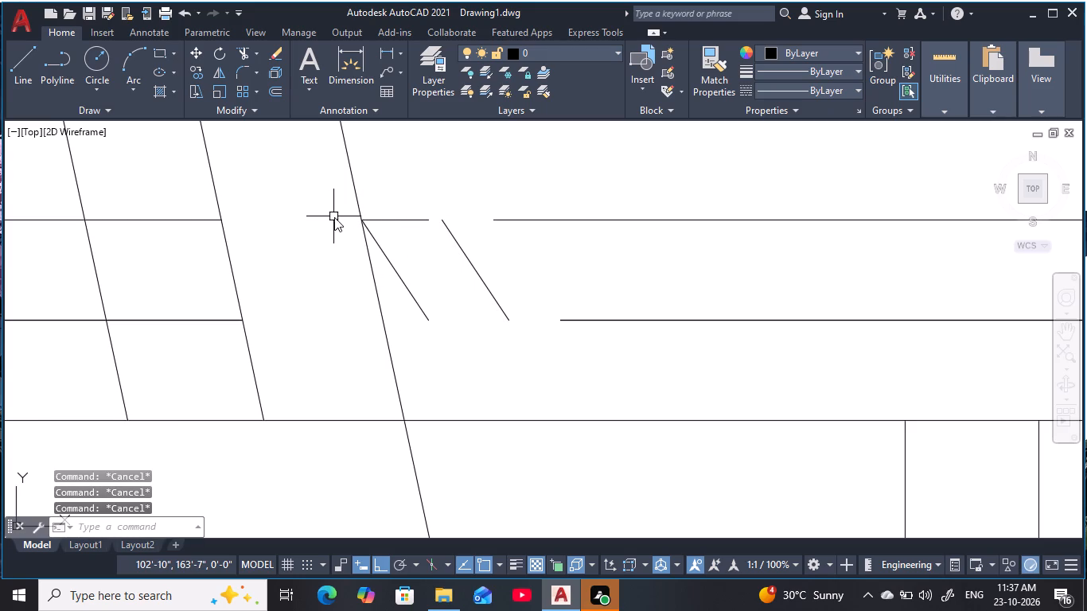
key("x")
key("space")
left_click(514, 185)
left_click(604, 360)
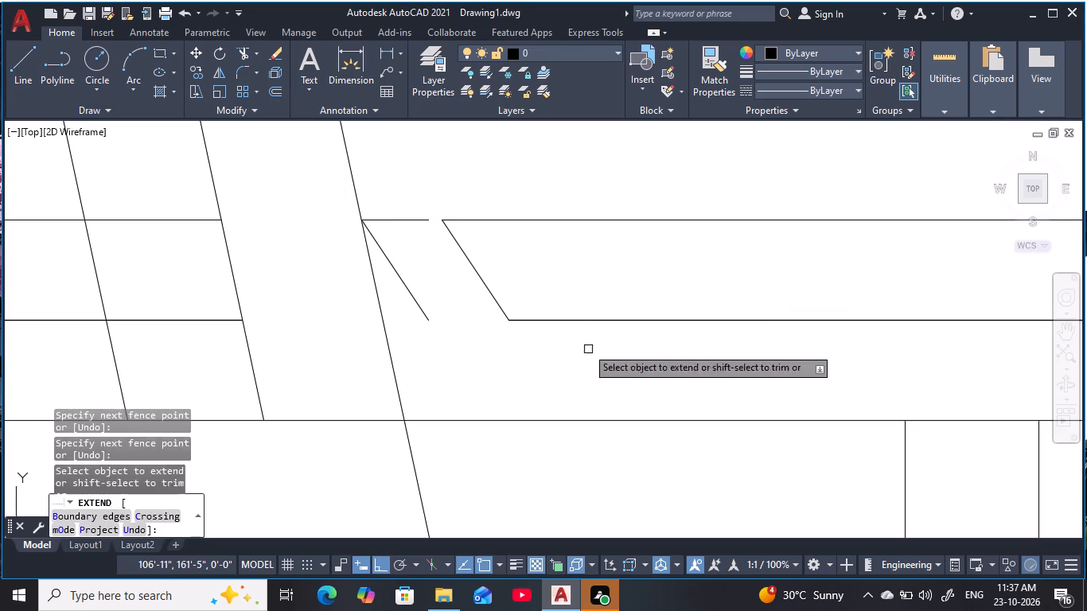
left_click(504, 205)
left_click(569, 362)
Extend the upper and lower edges of the second band's inset strip to the slanted guide line.
scroll(572, 361, "down", 4)
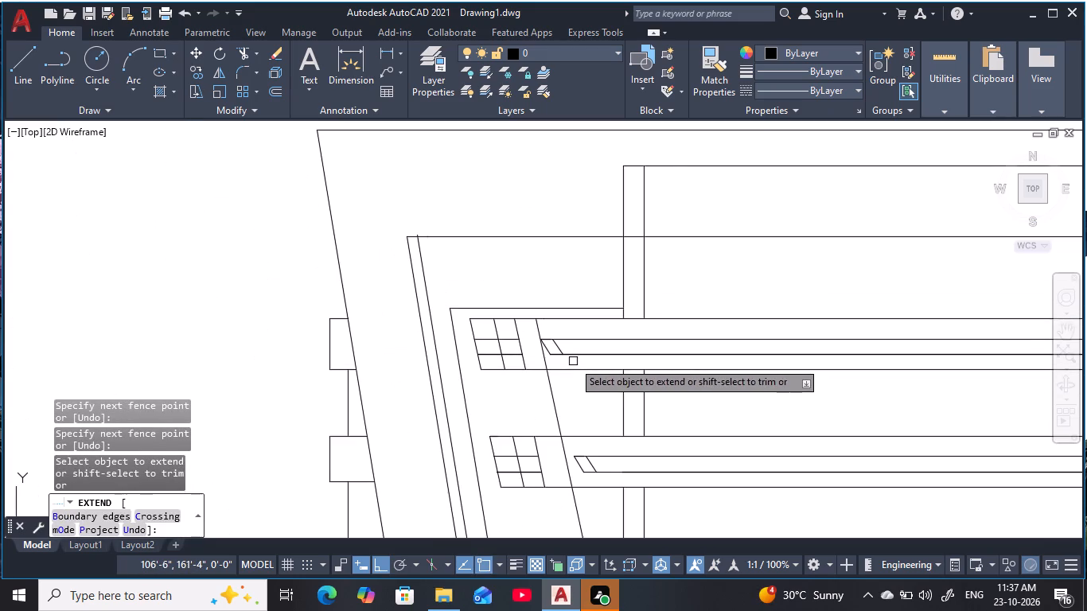
middle_click_drag(590, 406, 490, 251)
scroll(494, 302, "up", 2)
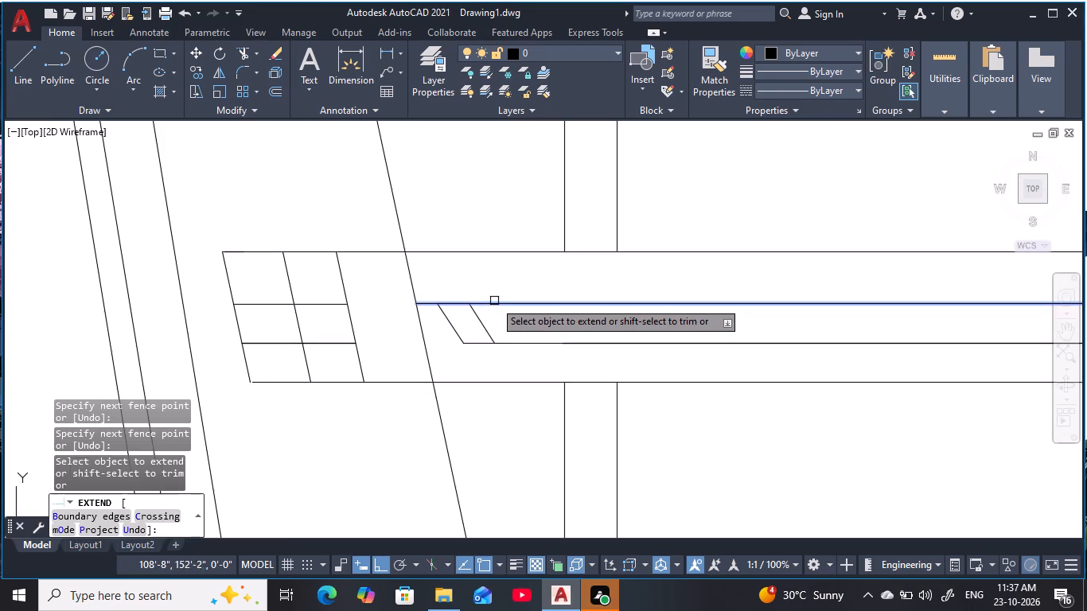
left_click(490, 287)
left_click(519, 353)
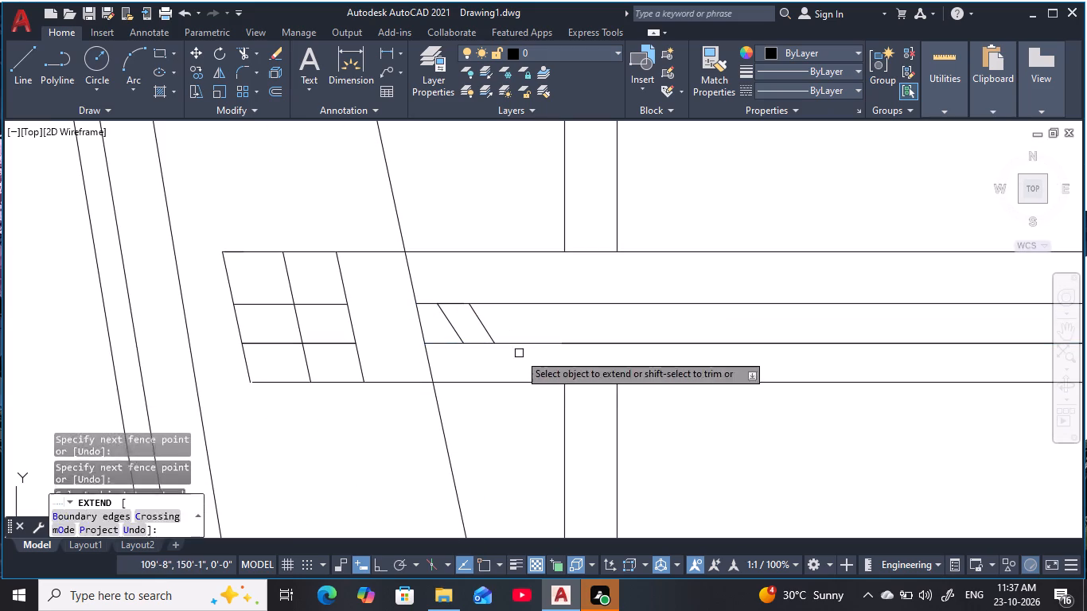
key("Escape")
key("Escape")
key("Escape")
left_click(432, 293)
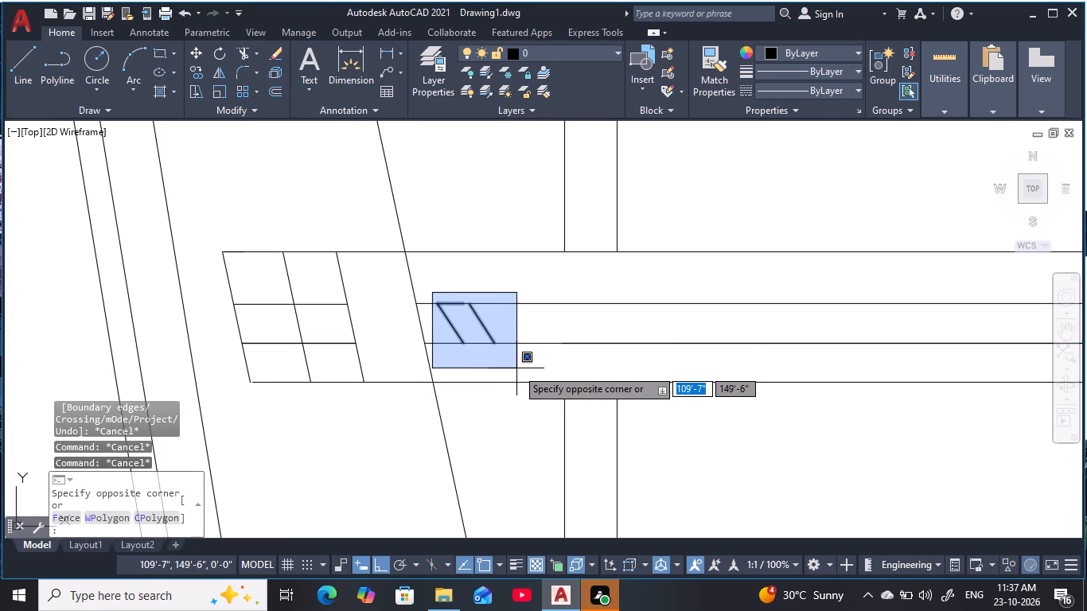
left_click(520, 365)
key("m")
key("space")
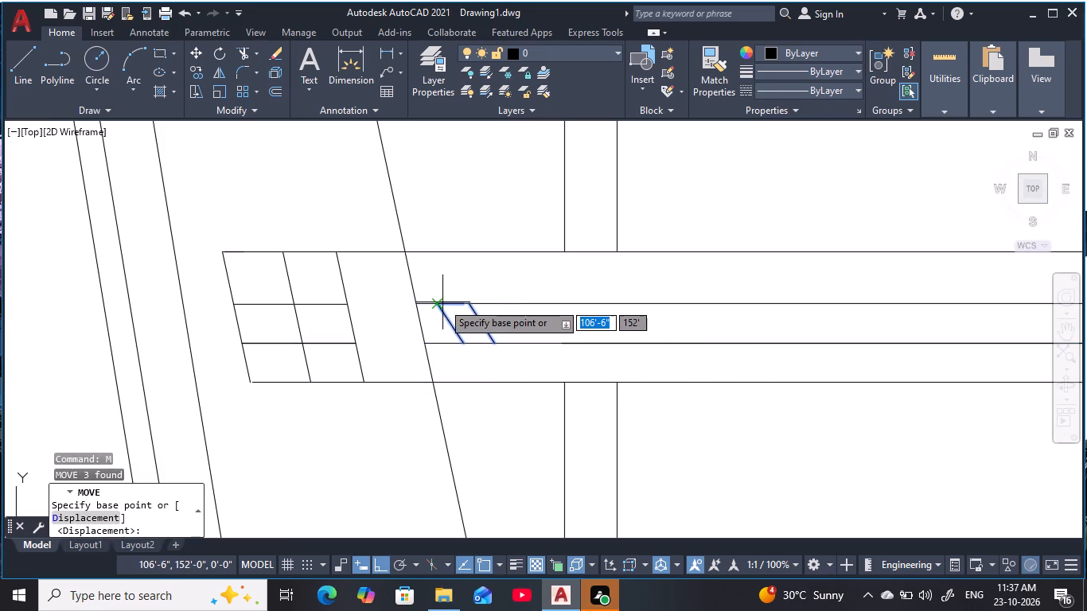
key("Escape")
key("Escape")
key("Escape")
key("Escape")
Move the two slanted end lines of the second band's inset strip from their upper corner onto the slanted guide line.
left_click(451, 330)
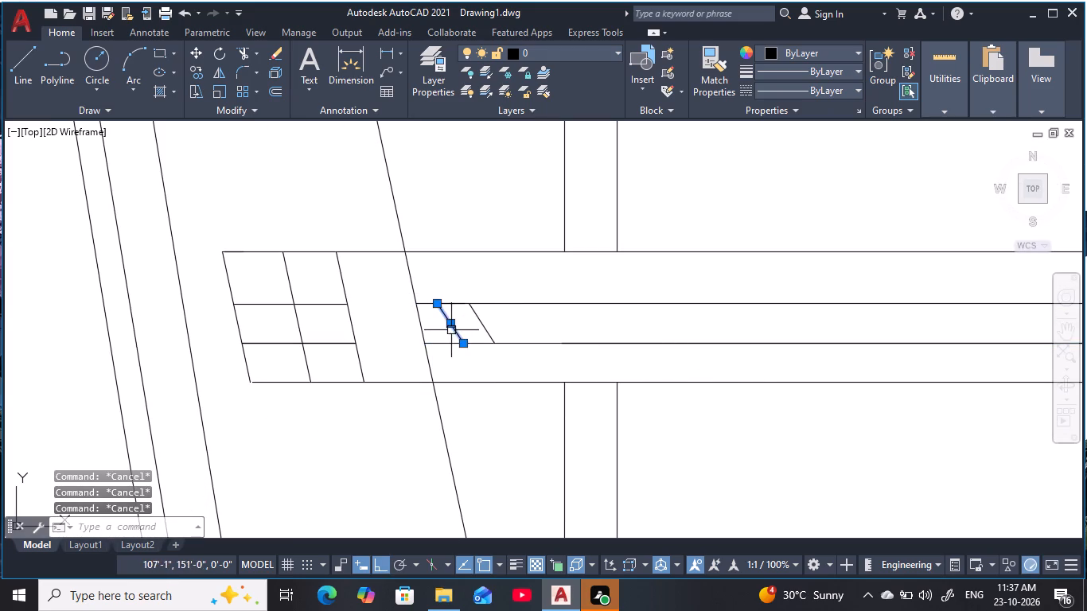
left_click(490, 333)
key("m")
key("space")
scroll(450, 305, "up", 3)
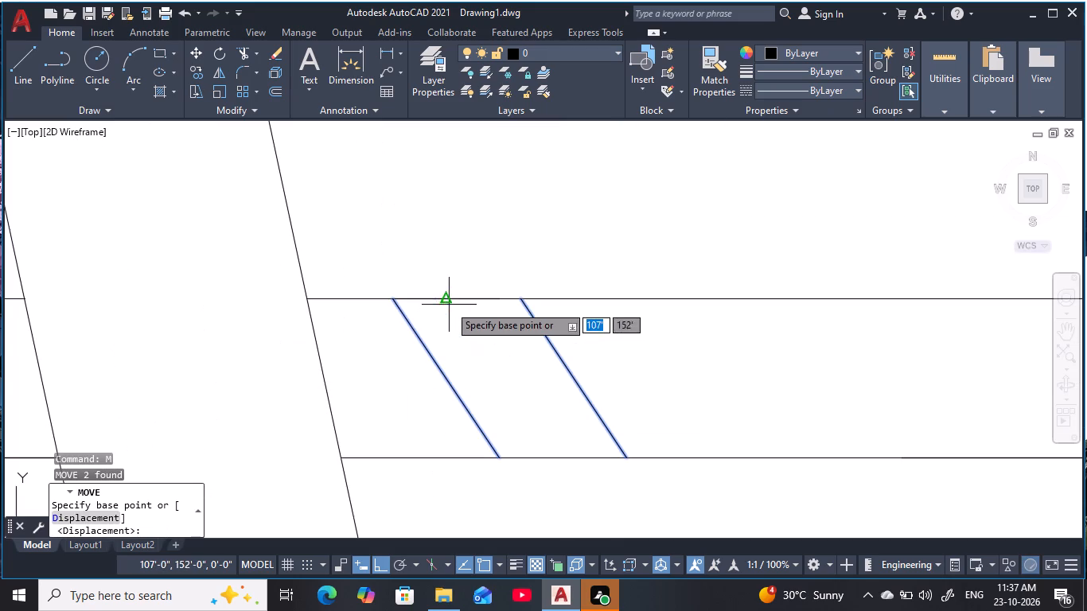
left_click(394, 301)
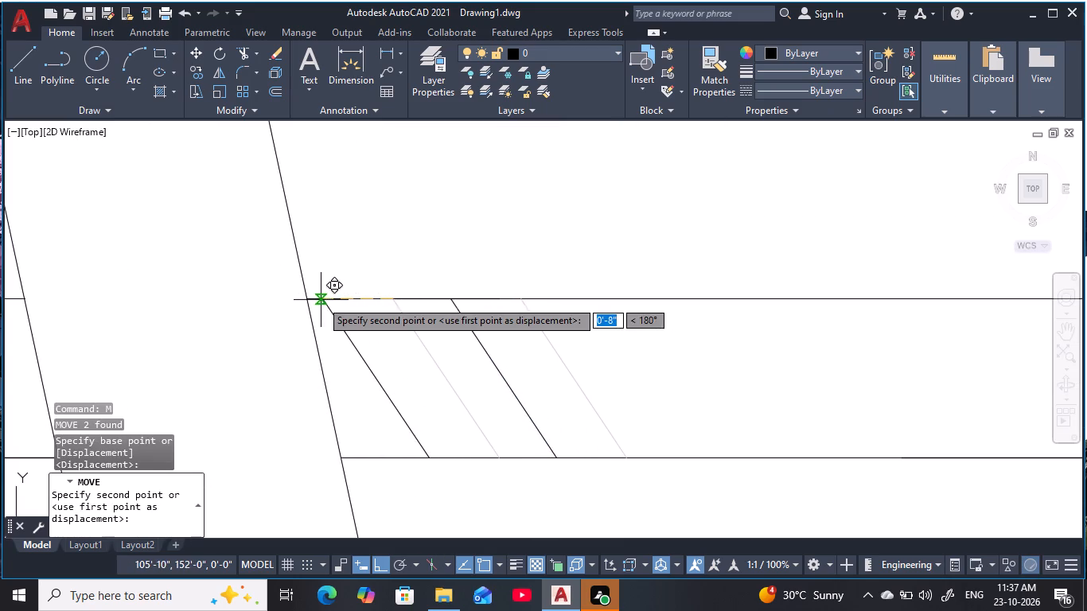
left_click(311, 300)
scroll(575, 267, "down", 3)
middle_click_drag(578, 267, 551, 234)
key("Escape")
key("Escape")
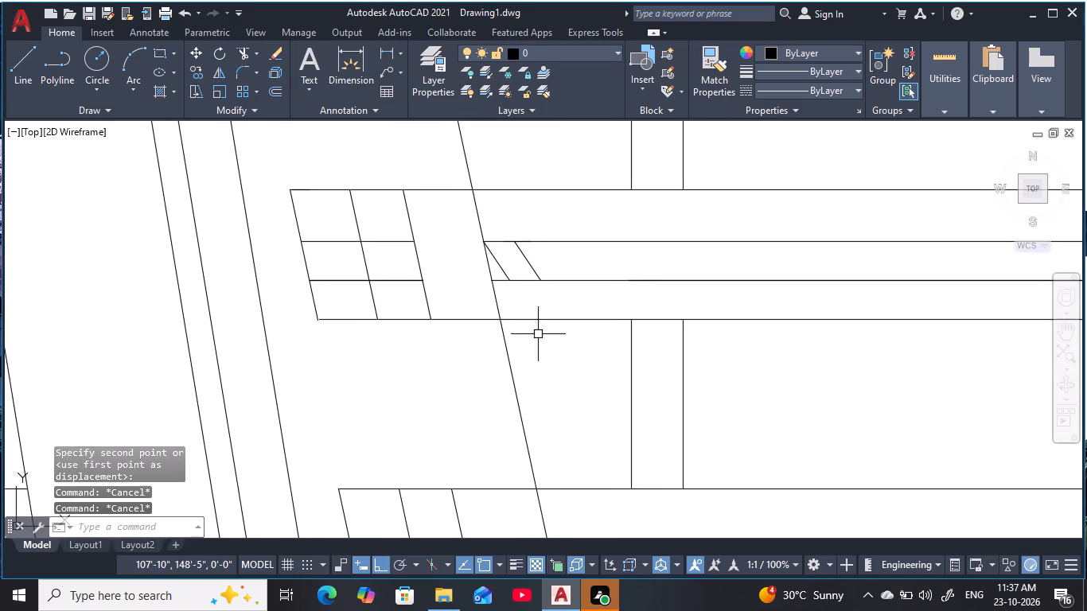
Examine how the third band's inset strip end meets the slanted guide line.
middle_click_drag(539, 334, 458, 228)
key("Escape")
scroll(478, 305, "down", 1)
middle_click_drag(479, 305, 469, 261)
key("Escape")
key("Escape")
scroll(487, 373, "up", 2)
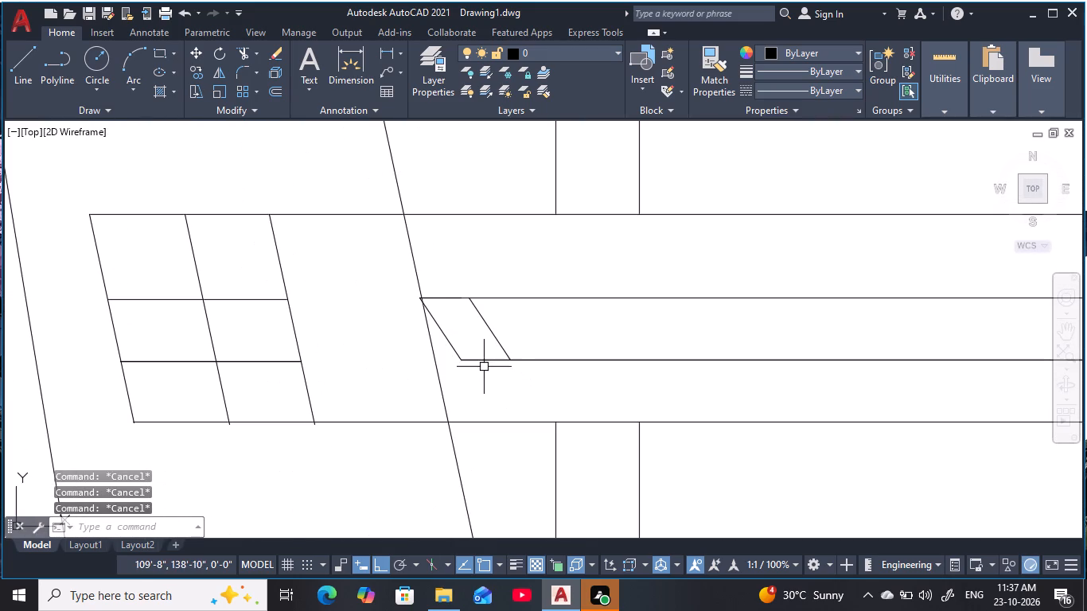
key("Escape")
key("Escape")
key("Escape")
key("Escape")
scroll(419, 301, "up", 2)
scroll(552, 438, "down", 3)
middle_click_drag(567, 430, 547, 391)
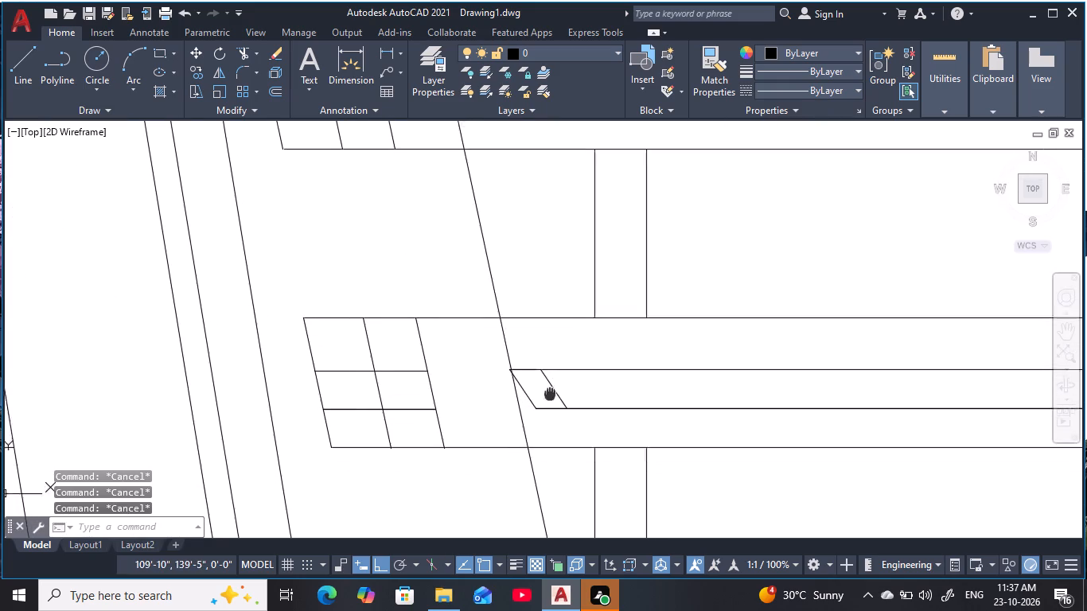
middle_click_drag(547, 391, 534, 376)
middle_click_drag(559, 411, 528, 381)
Move the three end lines of the fourth band's inset strip horizontally from their upper corner onto the slanted guide line.
scroll(519, 382, "down", 1)
middle_click_drag(522, 375, 485, 272)
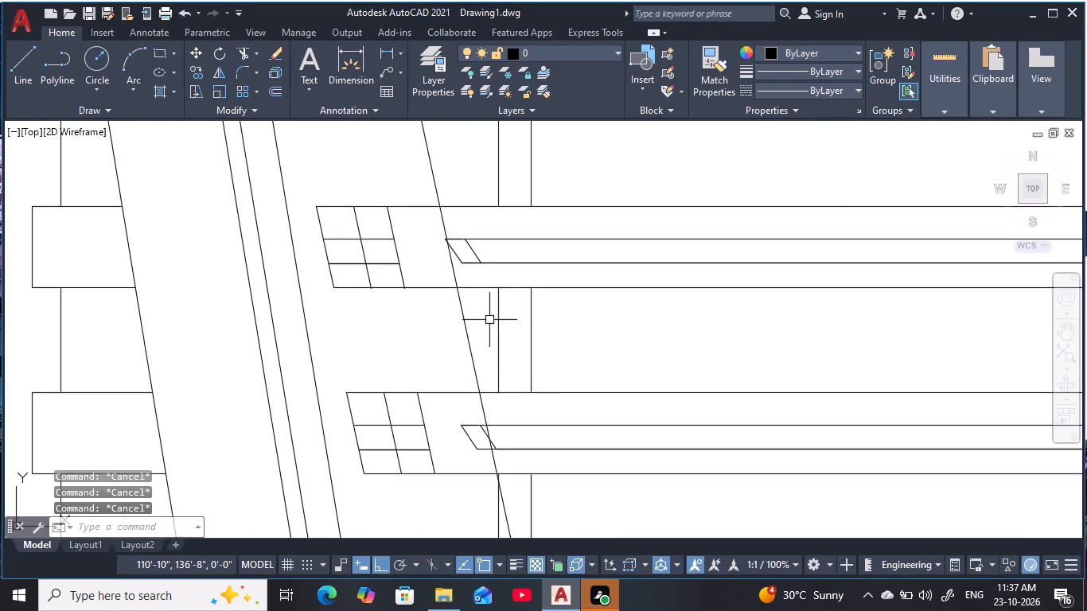
scroll(524, 443, "up", 2)
middle_click_drag(528, 422, 610, 315)
key("Escape")
key("Escape")
middle_click_drag(559, 318, 537, 321)
key("Escape")
key("Escape")
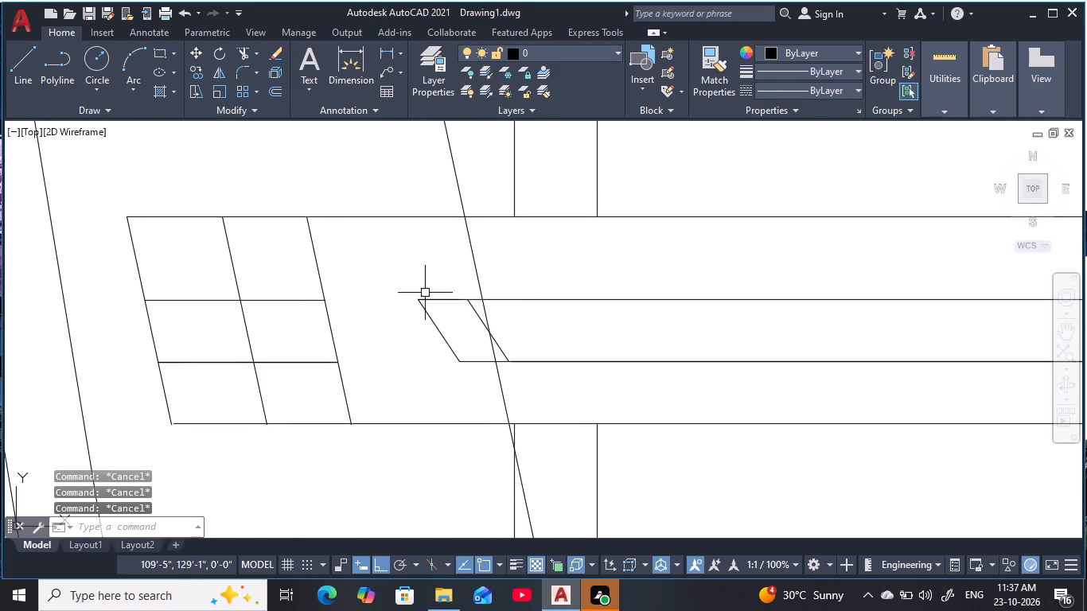
left_click(399, 292)
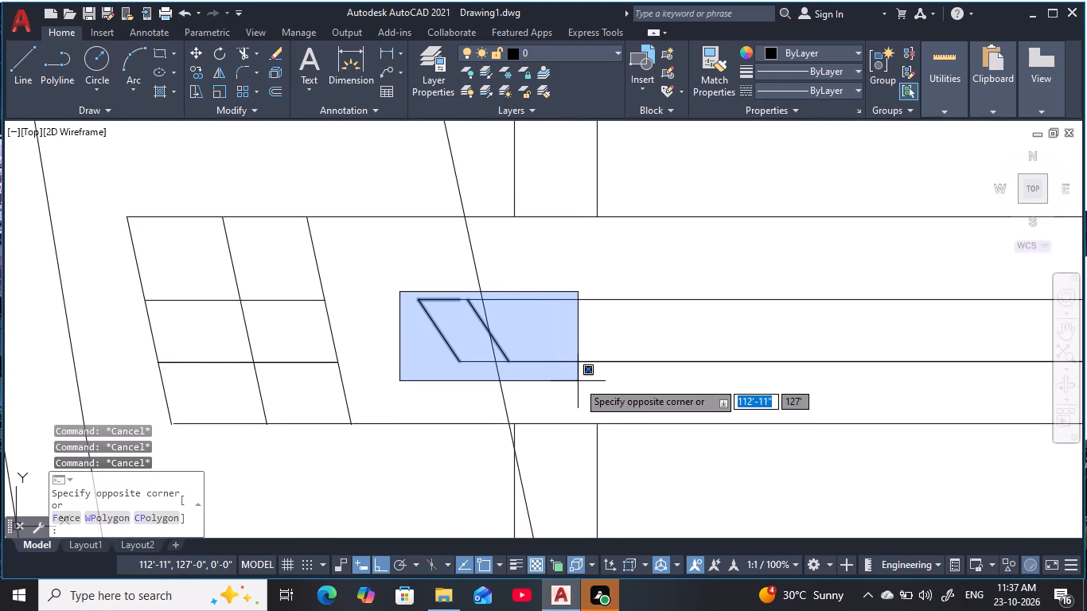
left_click(575, 379)
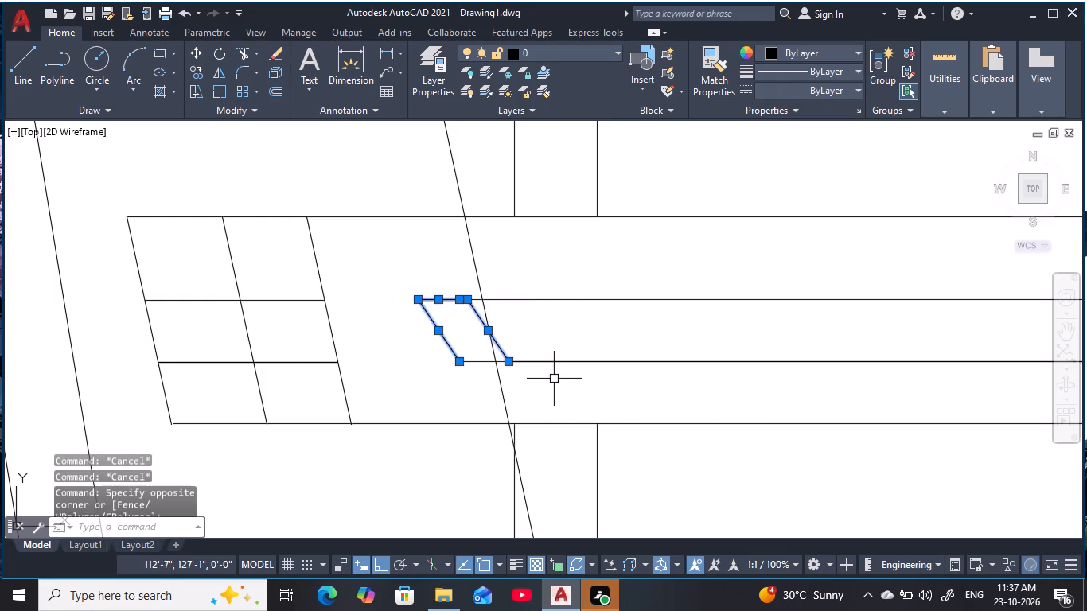
type("m")
key("space")
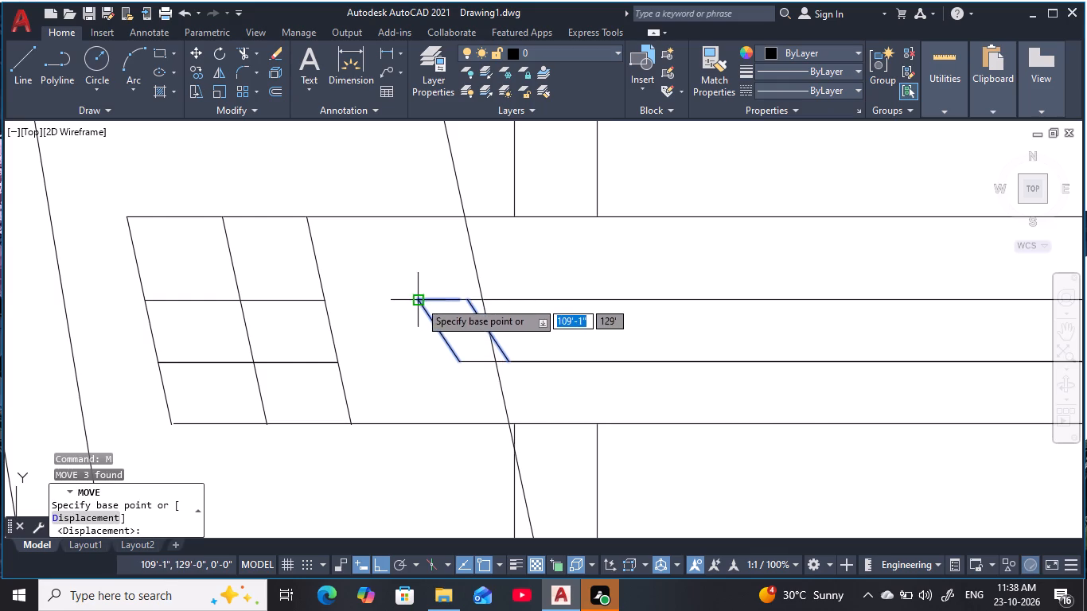
left_click(419, 301)
left_click(479, 298)
key("Escape")
key("Escape")
Move the three end lines of the fifth band's inset strip horizontally from their upper corner onto the slanted guide line.
scroll(536, 361, "down", 1)
middle_click_drag(543, 360, 467, 251)
key("Escape")
key("Escape")
middle_click_drag(516, 374, 494, 234)
key("Escape")
key("Escape")
middle_click_drag(512, 379, 489, 347)
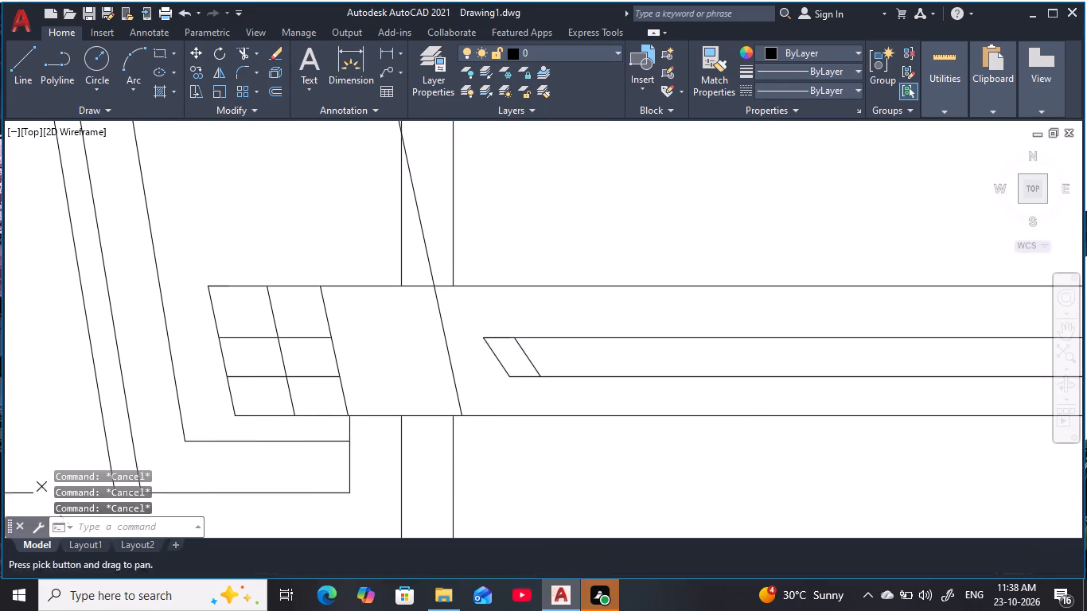
key("Escape")
left_click(473, 327)
left_click(585, 408)
key("m")
key("space")
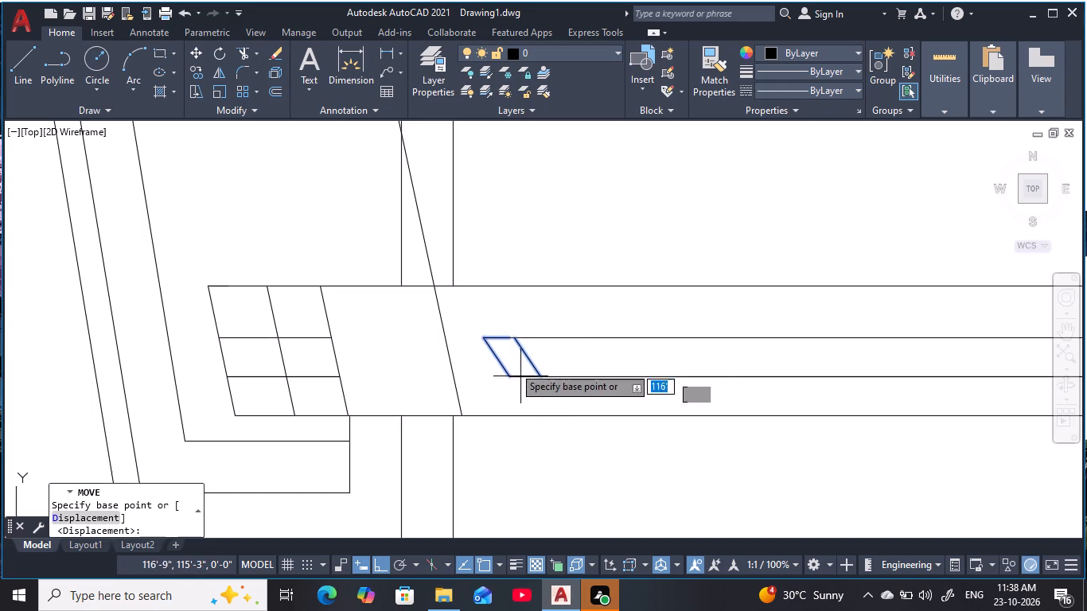
left_click(486, 334)
scroll(455, 337, "up", 3)
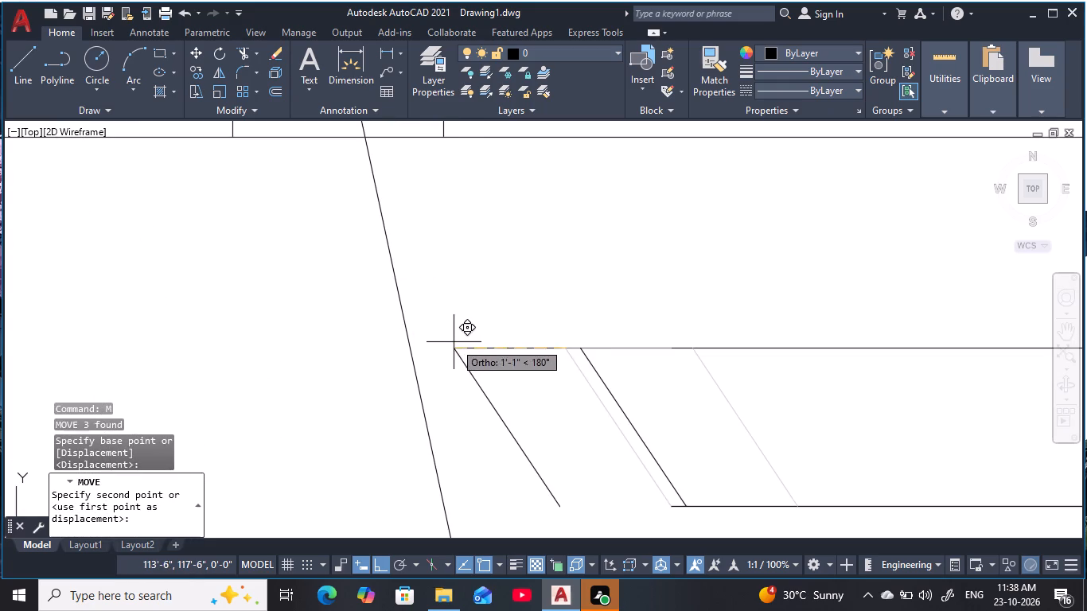
left_click(410, 348)
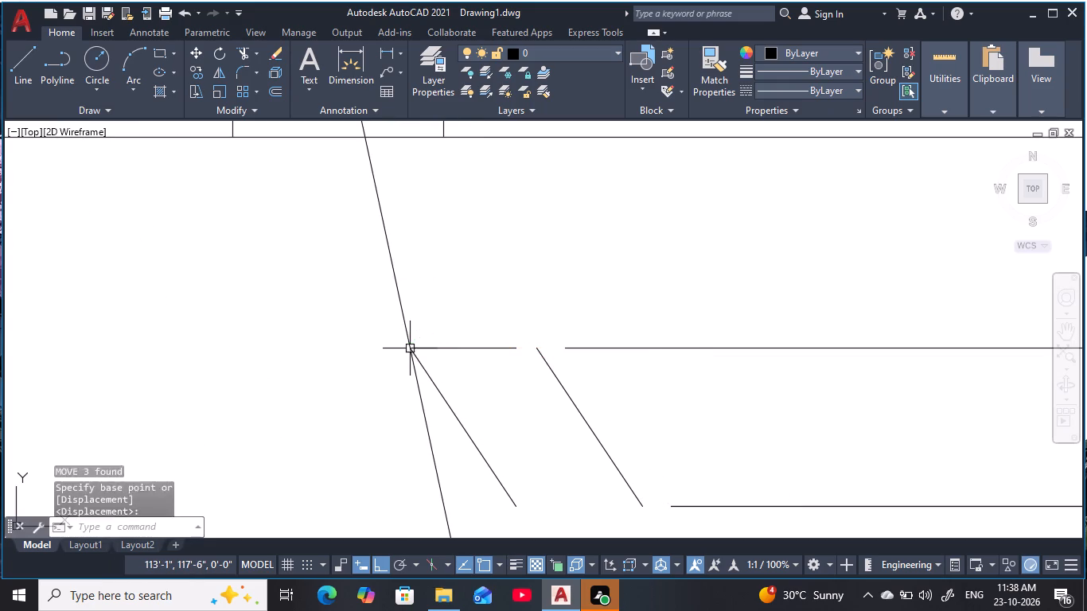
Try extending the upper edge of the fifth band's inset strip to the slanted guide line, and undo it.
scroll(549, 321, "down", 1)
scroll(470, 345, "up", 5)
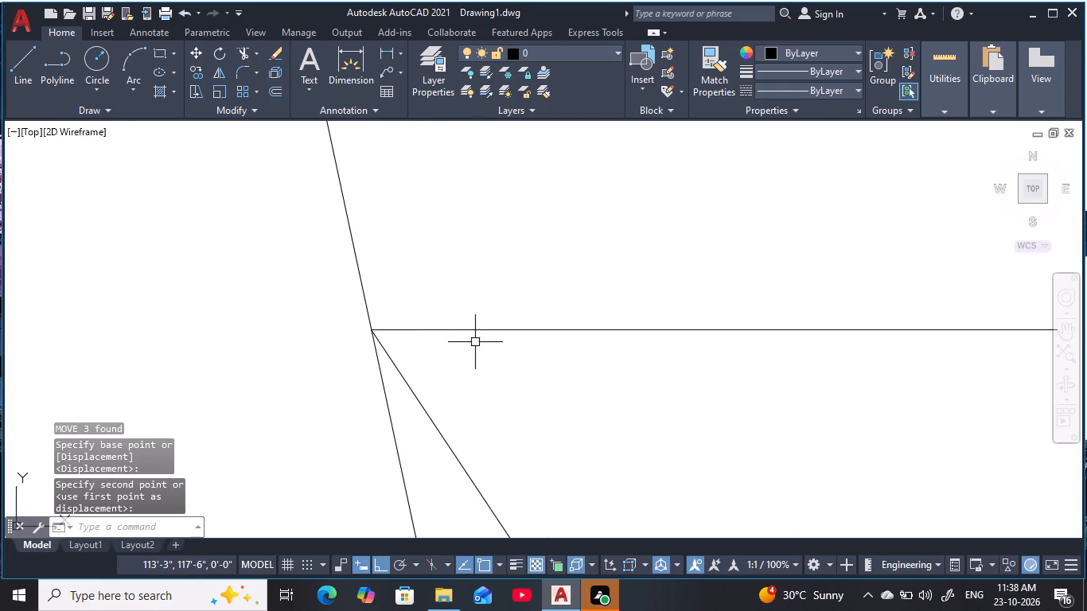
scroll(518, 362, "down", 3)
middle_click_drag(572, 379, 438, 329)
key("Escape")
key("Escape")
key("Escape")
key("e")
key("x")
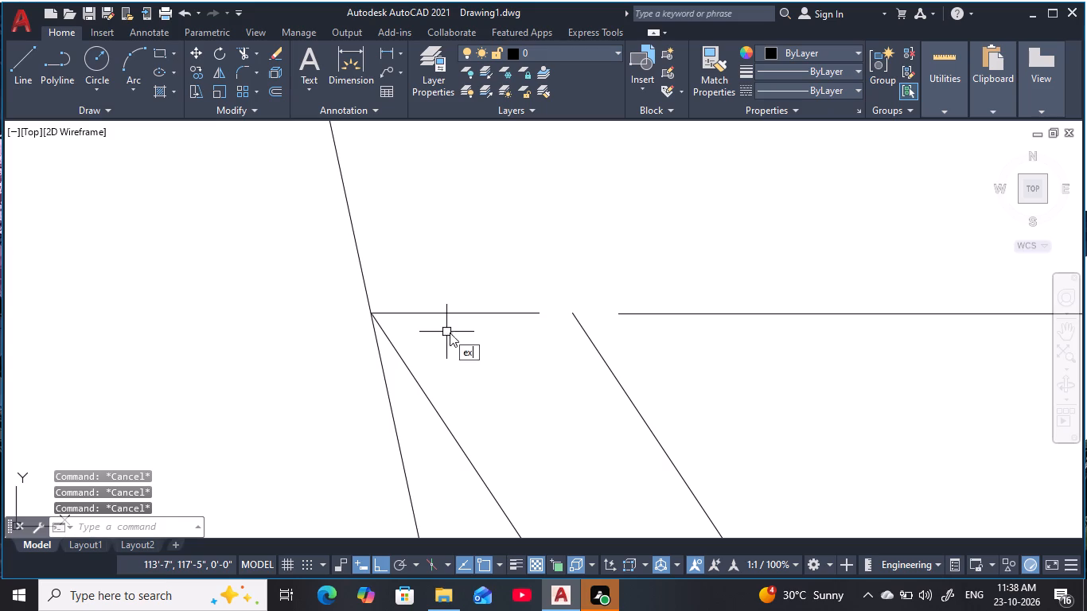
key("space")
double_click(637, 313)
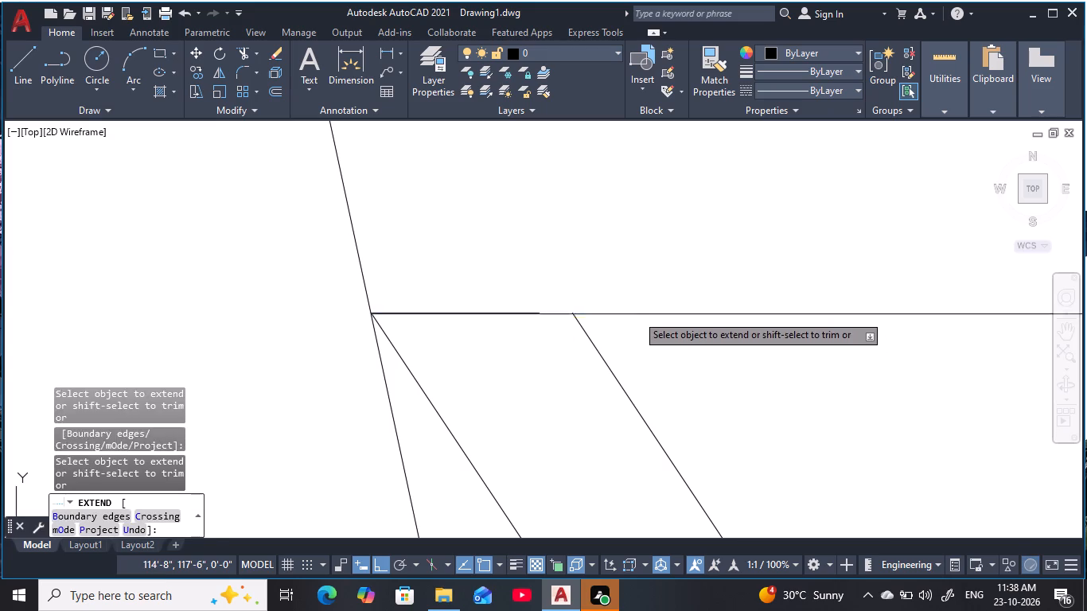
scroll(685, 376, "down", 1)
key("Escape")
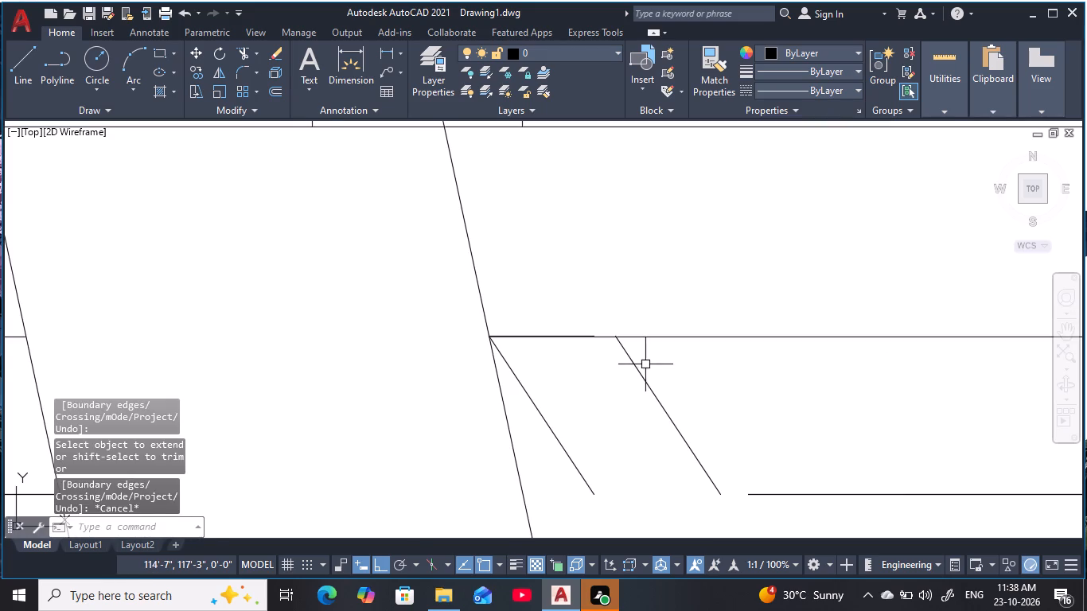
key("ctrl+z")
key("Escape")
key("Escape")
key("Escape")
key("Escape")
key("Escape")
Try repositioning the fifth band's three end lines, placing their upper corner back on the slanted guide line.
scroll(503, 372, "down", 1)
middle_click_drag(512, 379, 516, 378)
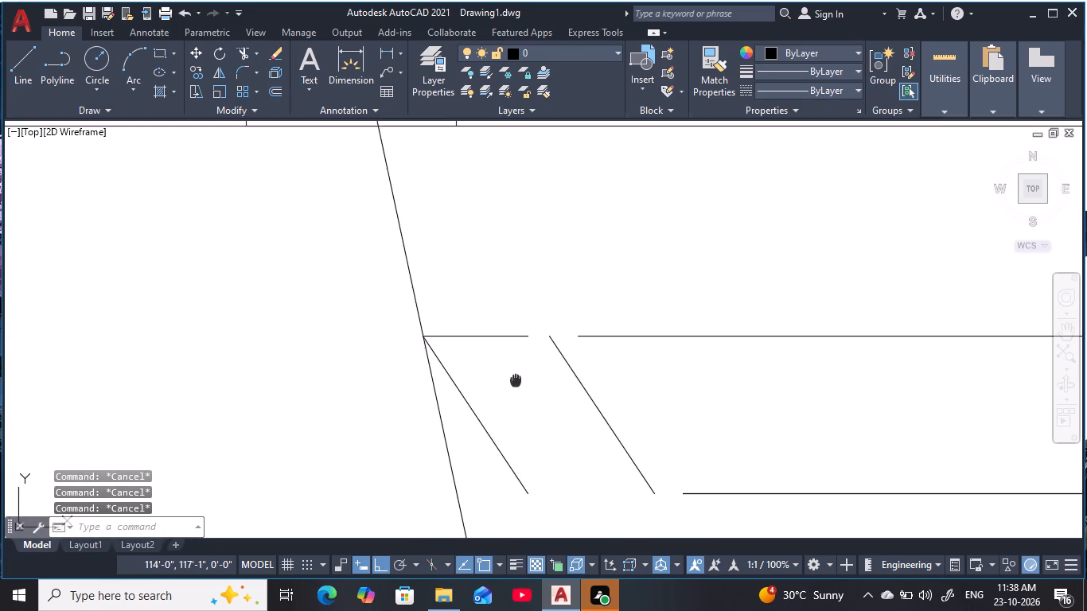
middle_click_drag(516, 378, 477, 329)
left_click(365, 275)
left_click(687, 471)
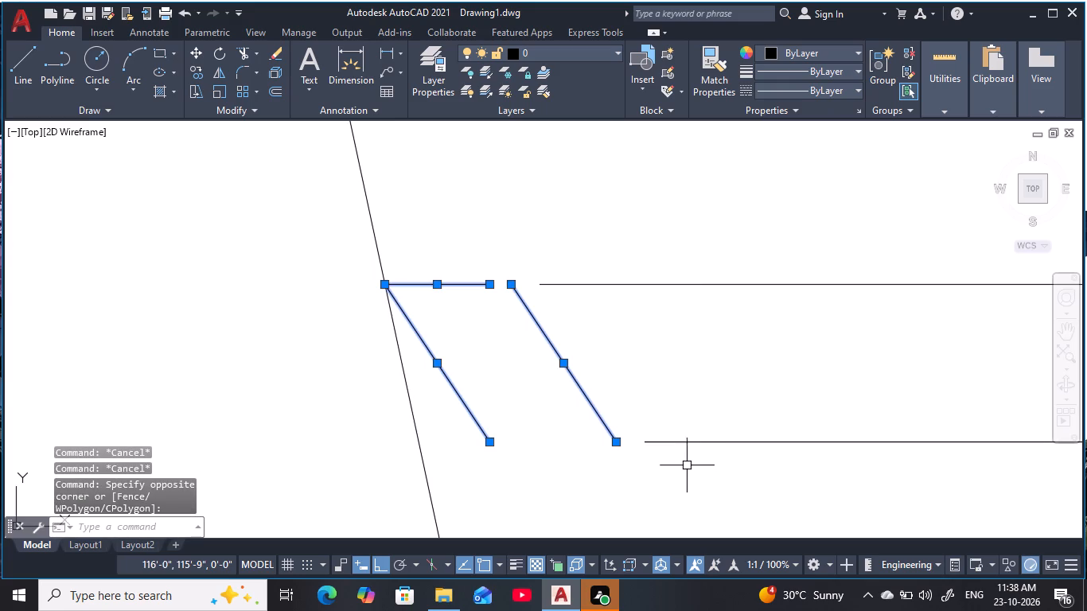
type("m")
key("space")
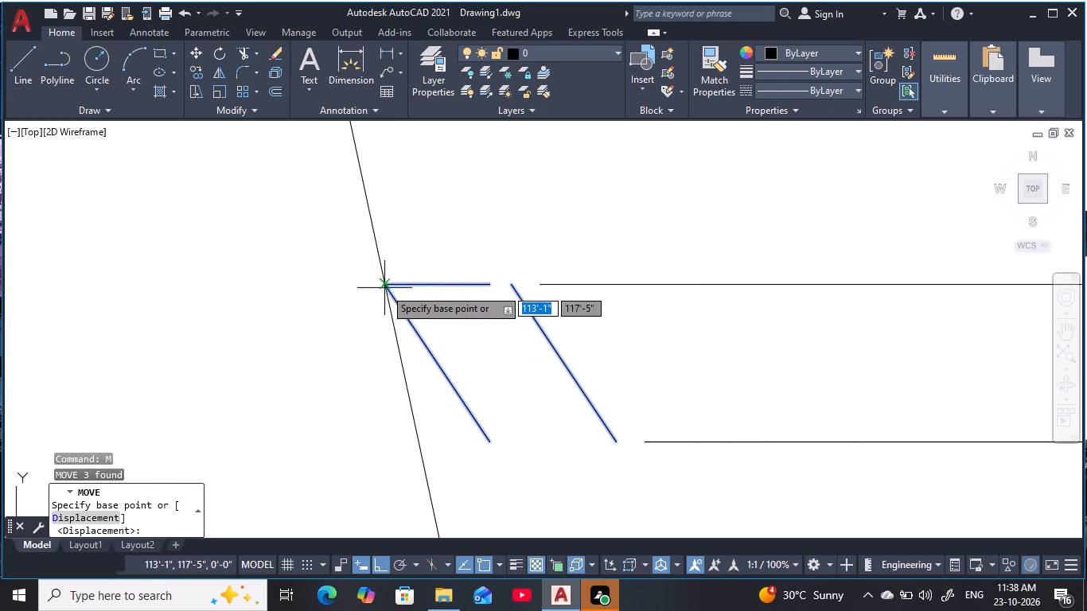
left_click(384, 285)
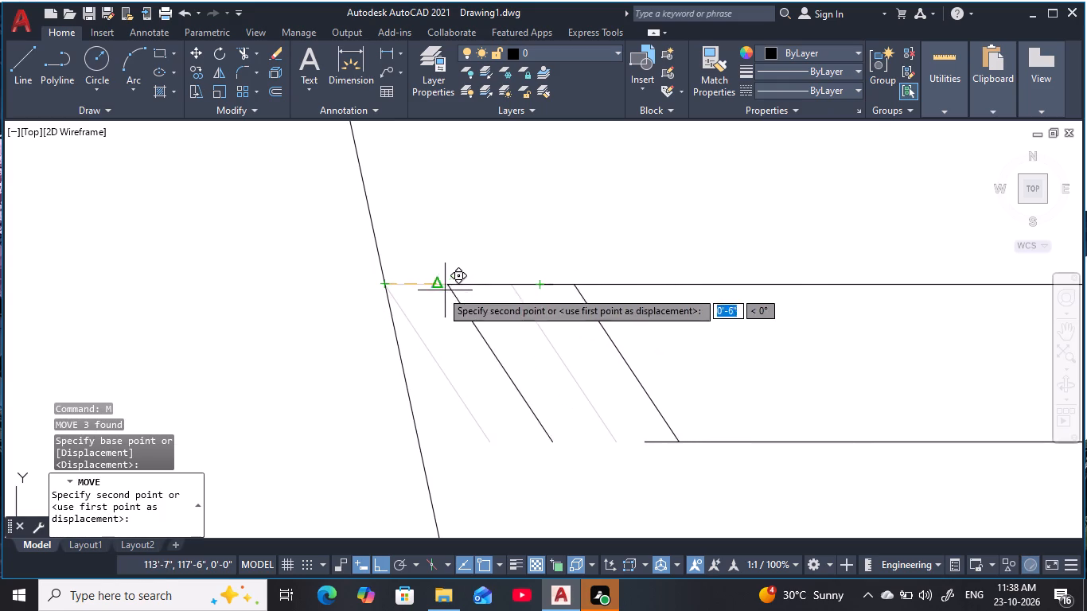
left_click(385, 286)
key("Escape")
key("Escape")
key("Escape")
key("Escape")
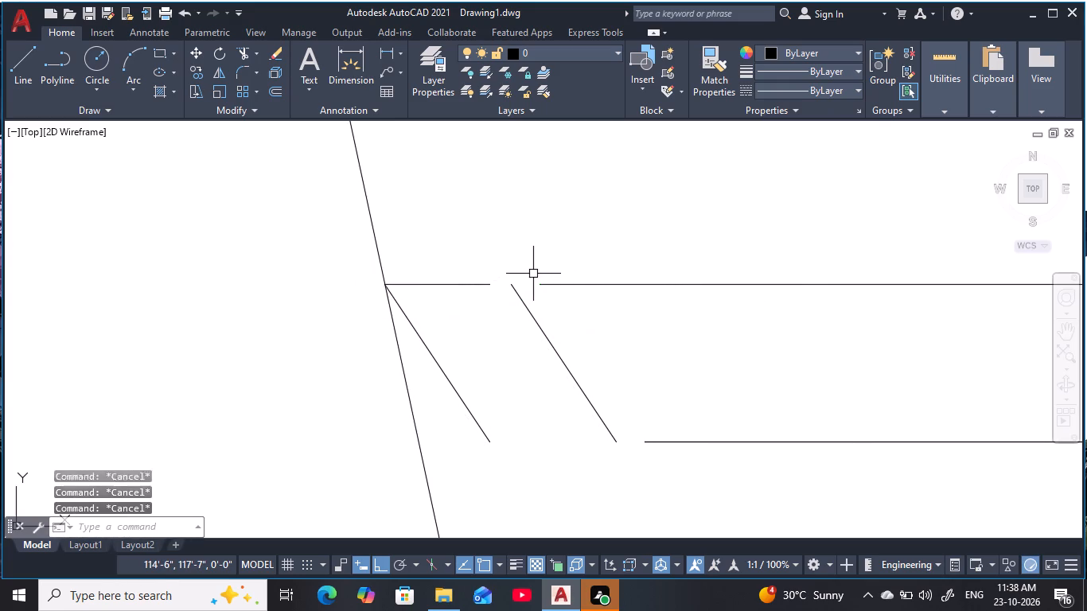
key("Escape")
Extend the upper and lower edges of the fifth band's inset strip to the slanted guide line.
type("ex")
key("space")
double_click(558, 283)
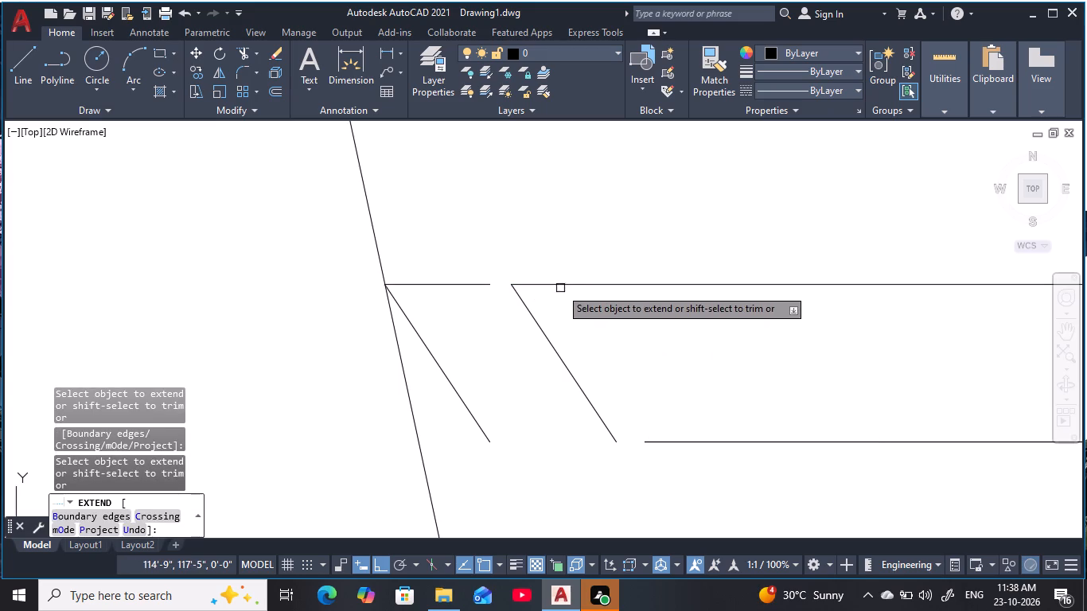
left_click(560, 288)
left_click(649, 442)
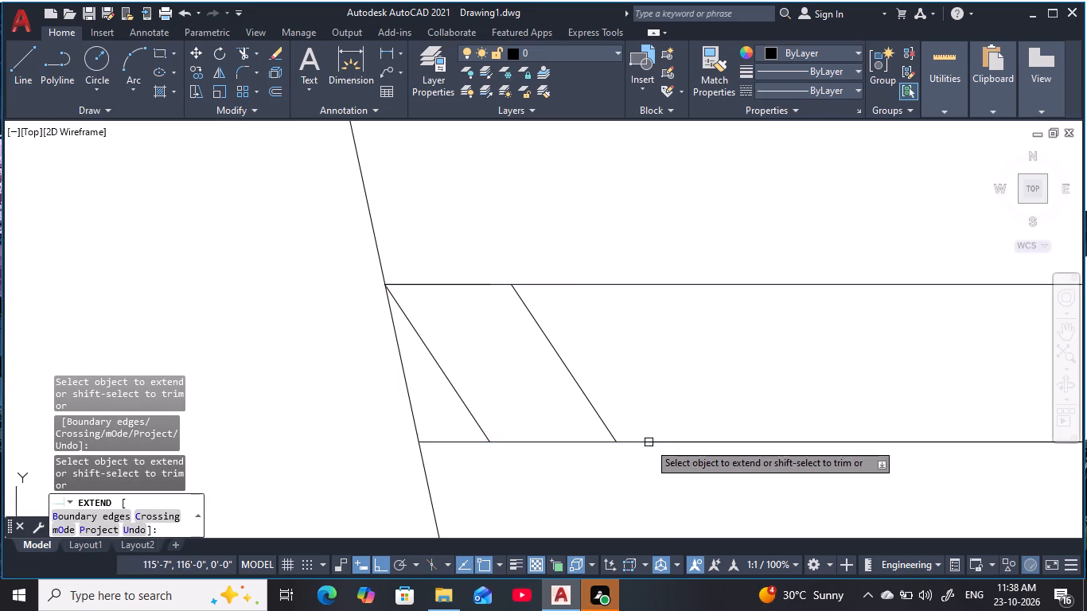
key("Escape")
key("Escape")
key("Escape")
key("Escape")
key("Escape")
key("Escape")
key("Escape")
scroll(484, 364, "down", 2)
middle_click_drag(474, 338, 454, 310)
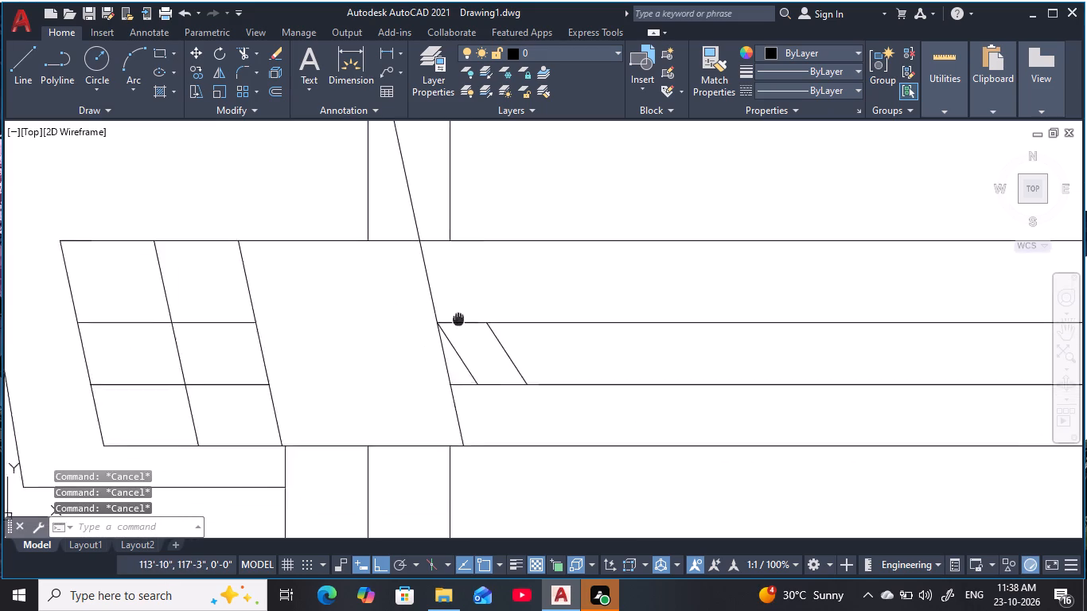
middle_click_drag(454, 310, 432, 279)
key("Escape")
key("Escape")
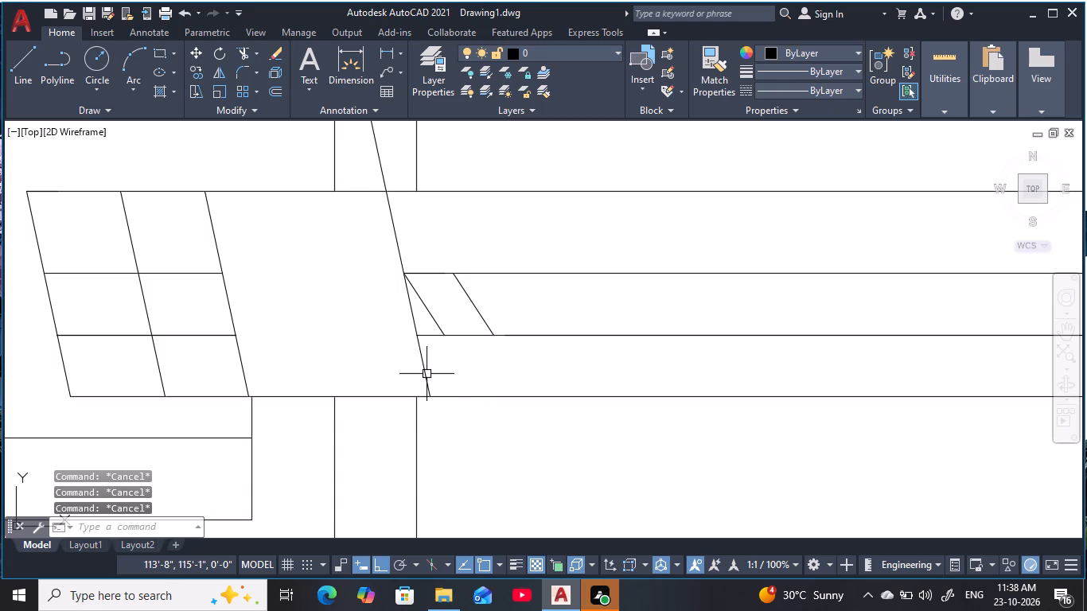
Erase the slanted guide line running down through the ends of the bands' inset strips.
left_click(427, 374)
scroll(442, 368, "down", 4)
middle_click_drag(445, 369, 454, 428)
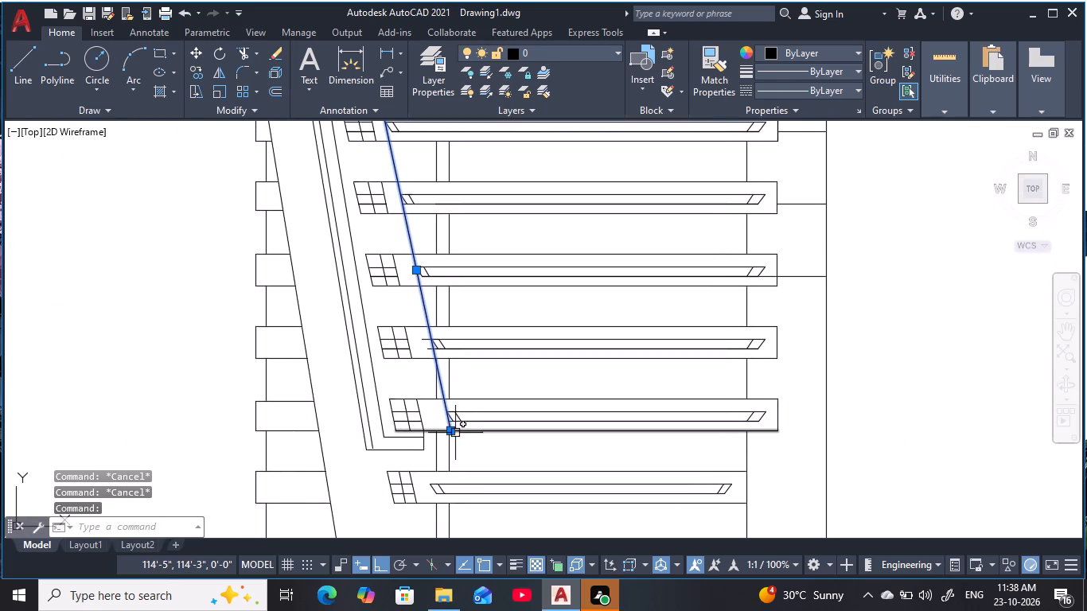
key("e")
key("space")
key("Escape")
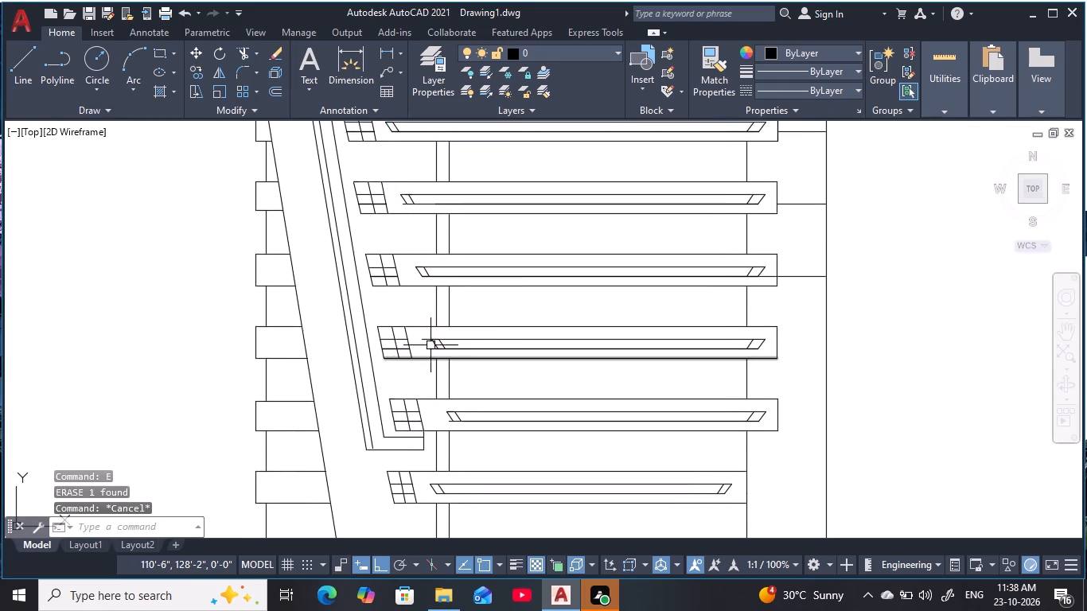
key("Escape")
key("Escape")
Trim the overhanging upper and lower edge stubs of the fourth band's inset strip back to its slanted outer end line.
scroll(431, 344, "up", 5)
middle_click_drag(432, 346, 421, 334)
key("Escape")
key("Escape")
key("Escape")
type("tr")
key("space")
left_click(342, 273)
left_click(450, 430)
scroll(450, 418, "down", 1)
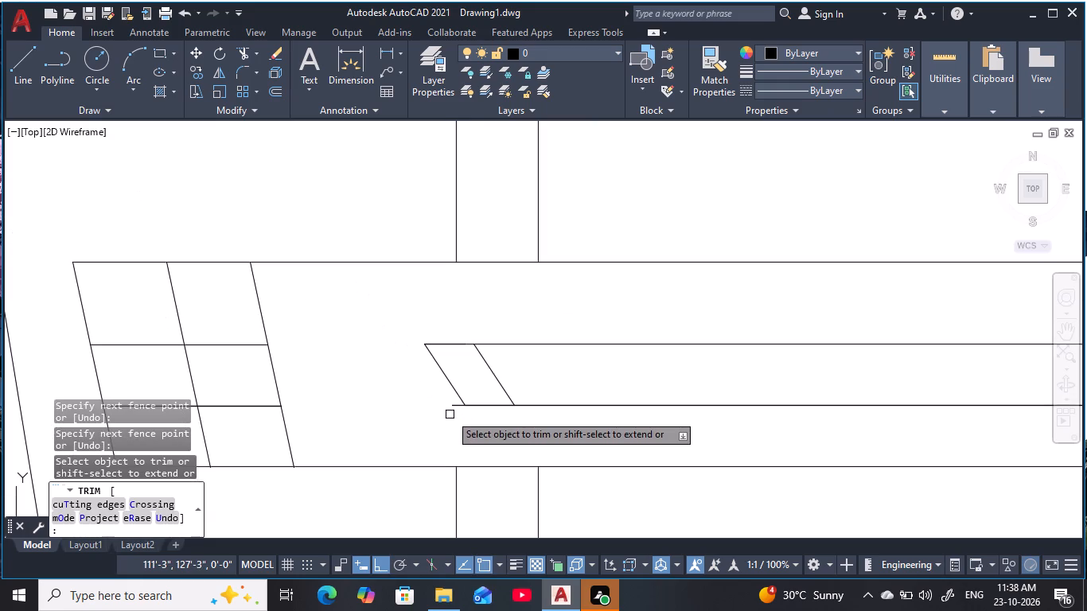
left_click(454, 407)
left_click(455, 408)
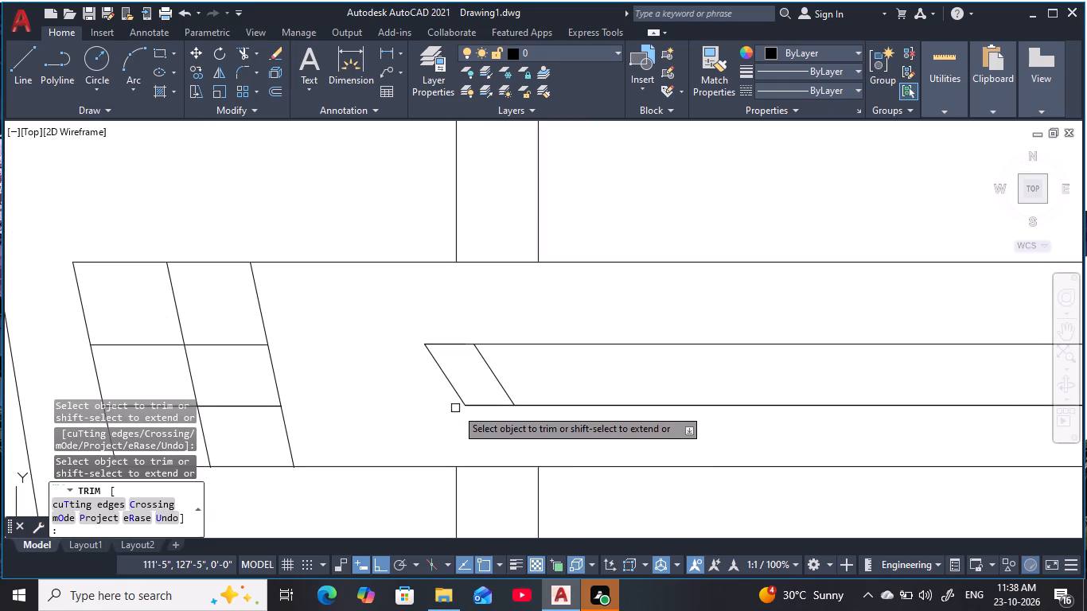
scroll(491, 441, "down", 2)
middle_click_drag(497, 437, 419, 418)
scroll(549, 375, "down", 4)
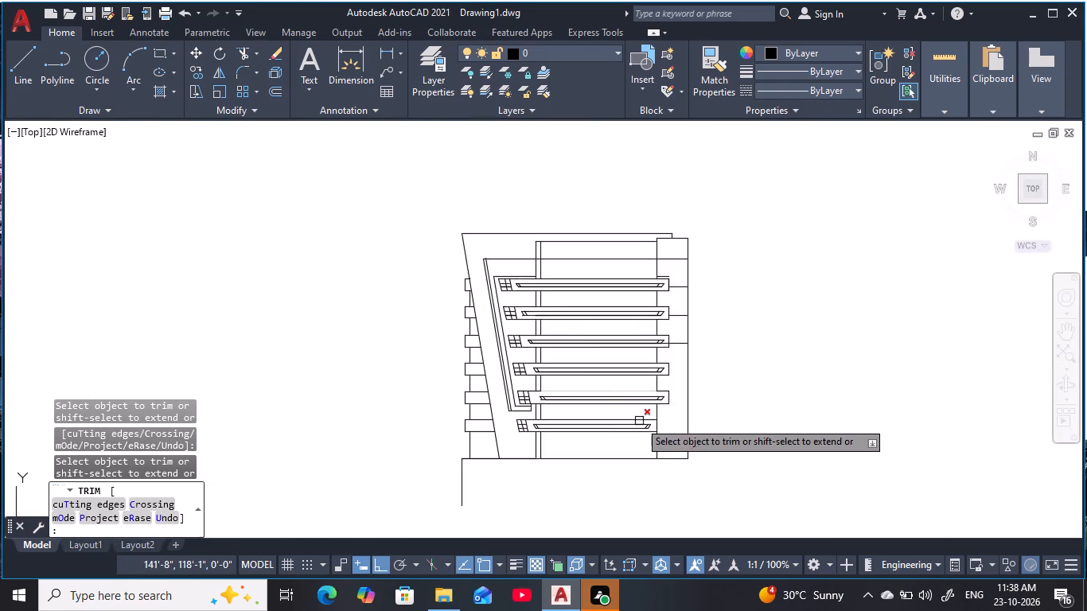
scroll(639, 421, "up", 1)
middle_click_drag(639, 421, 580, 422)
middle_click_drag(597, 414, 559, 414)
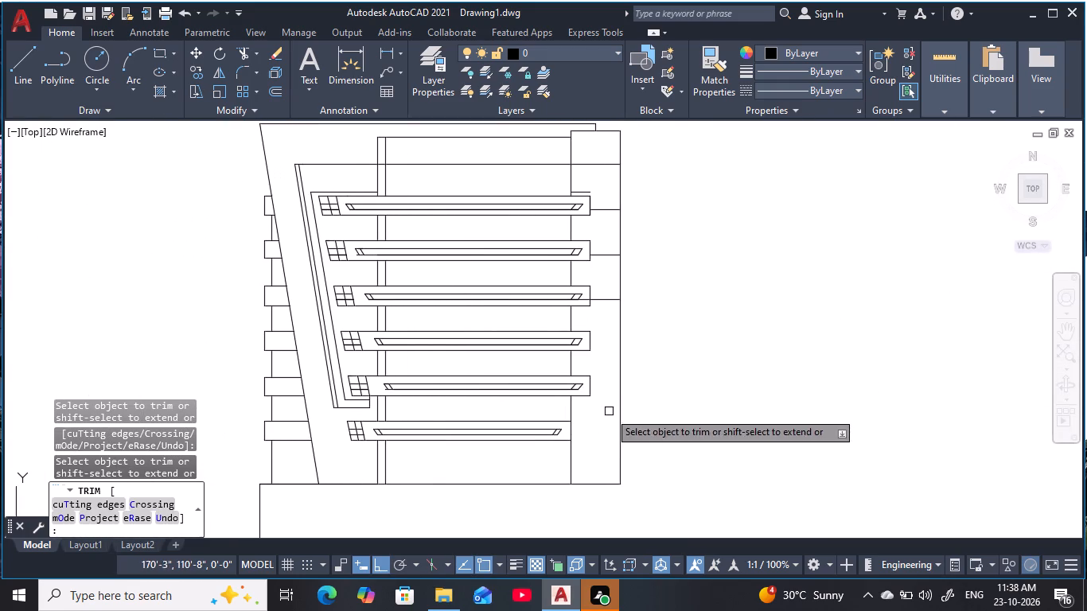
middle_click_drag(598, 332, 572, 337)
scroll(572, 337, "up", 1)
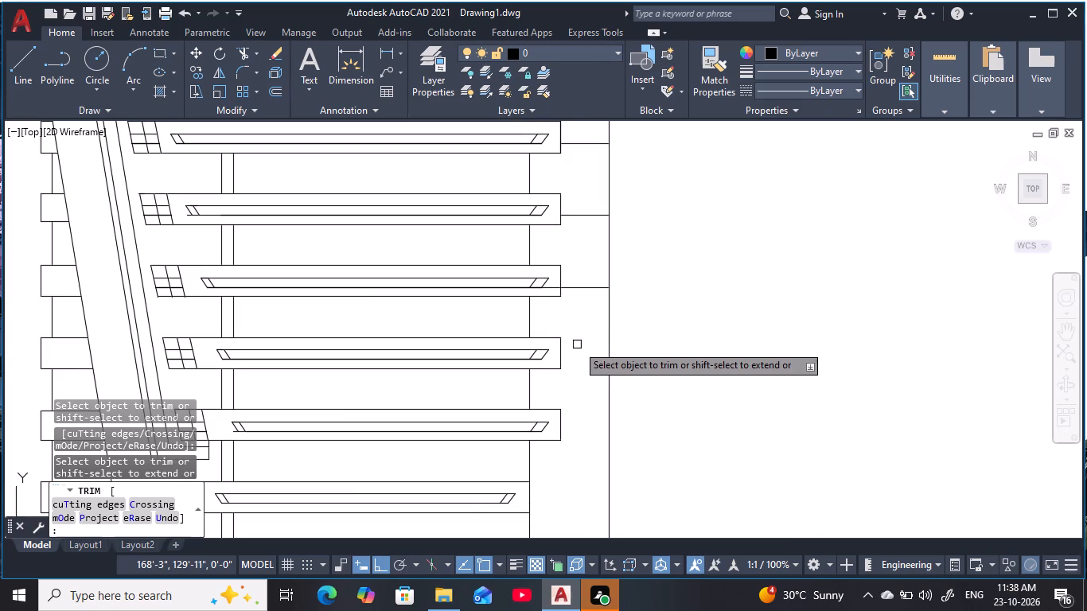
scroll(578, 342, "up", 1)
type("l")
key("space")
key("Escape")
key("Escape")
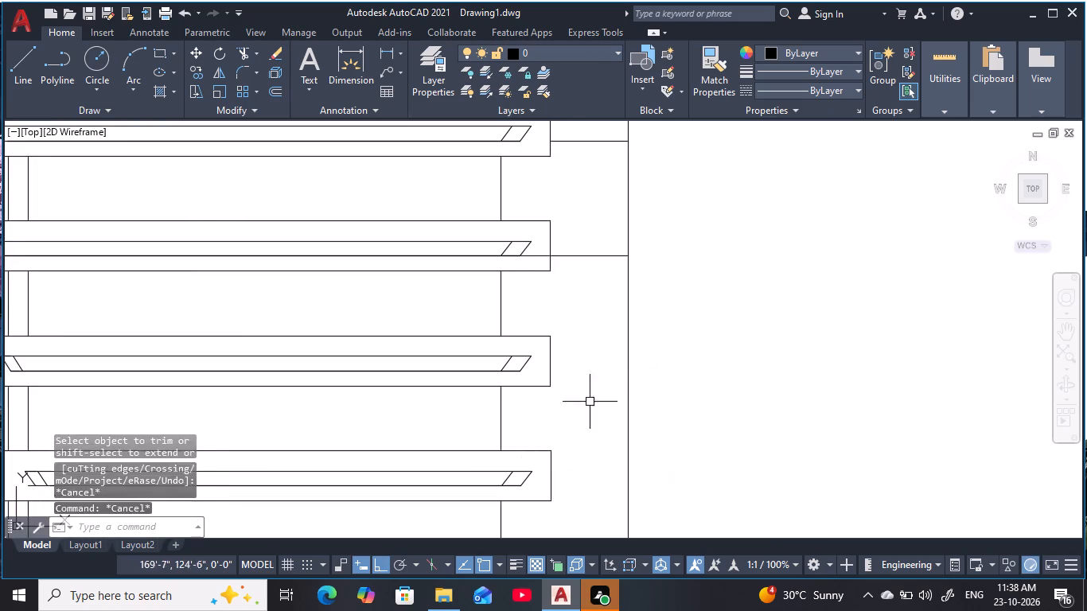
key("Escape")
key("Escape")
Erase the short stray horizontal line just above the right end of the top band.
scroll(591, 363, "down", 2)
middle_click_drag(591, 364, 591, 415)
key("Escape")
key("Escape")
middle_click_drag(587, 319, 583, 302)
key("Escape")
key("Escape")
scroll(565, 256, "up", 3)
left_click(567, 229)
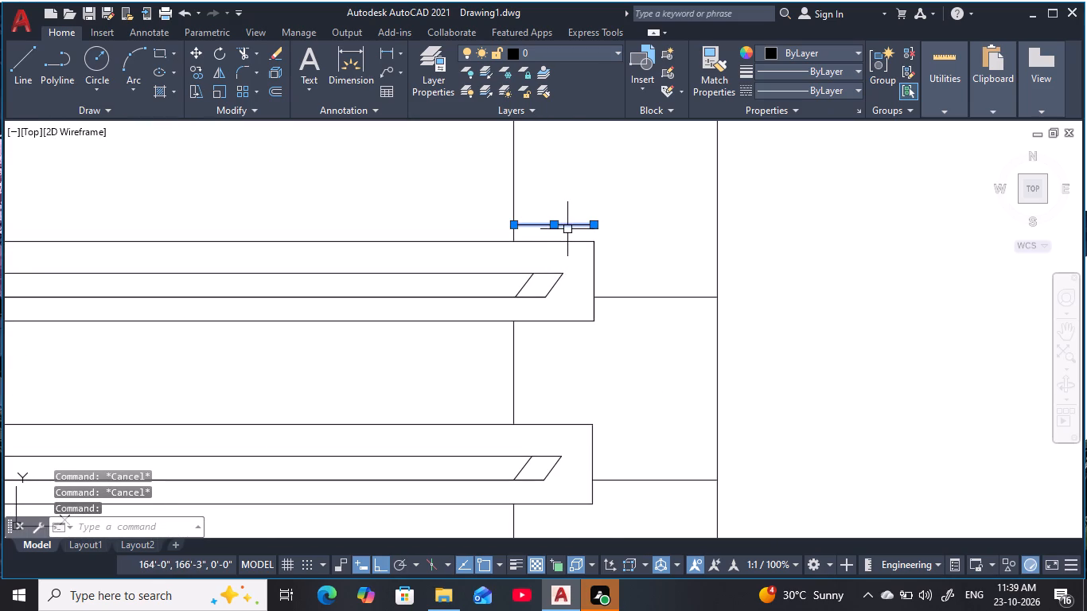
type("e")
key("space")
key("Escape")
key("Escape")
middle_click_drag(617, 361, 638, 313)
key("Escape")
key("Escape")
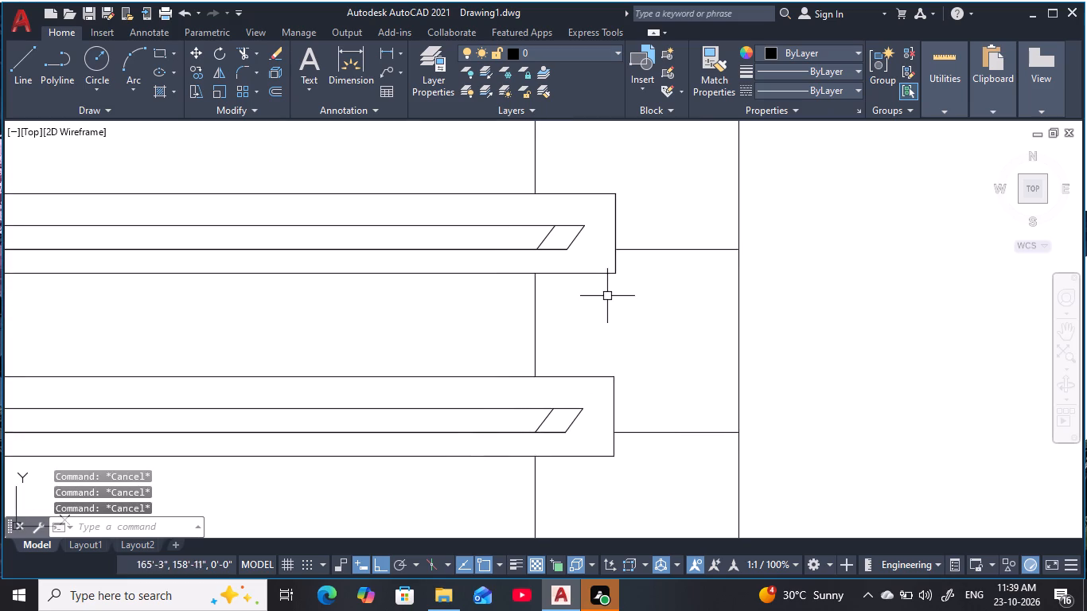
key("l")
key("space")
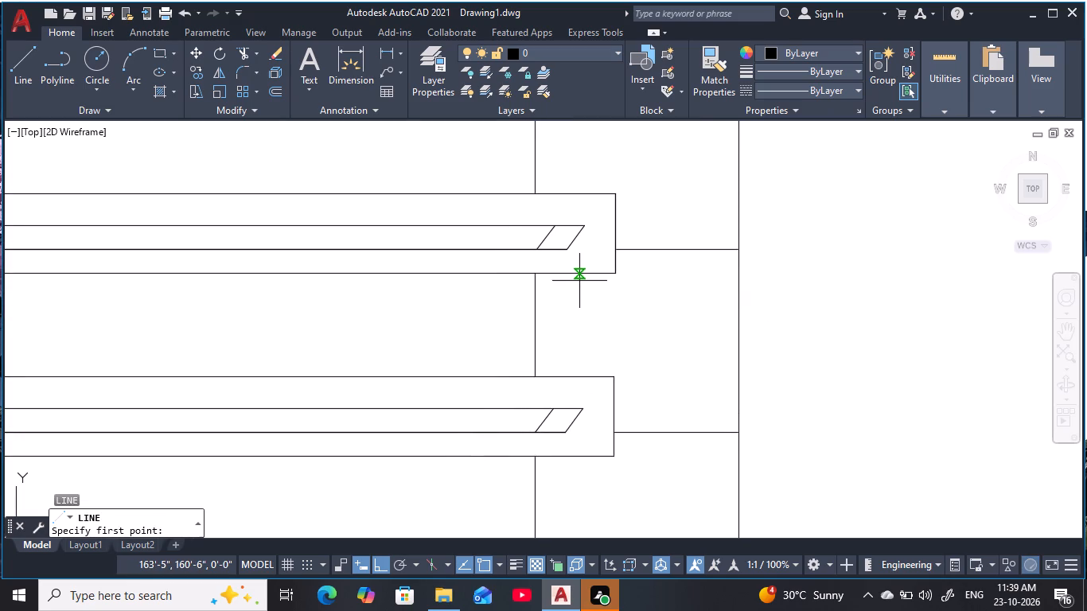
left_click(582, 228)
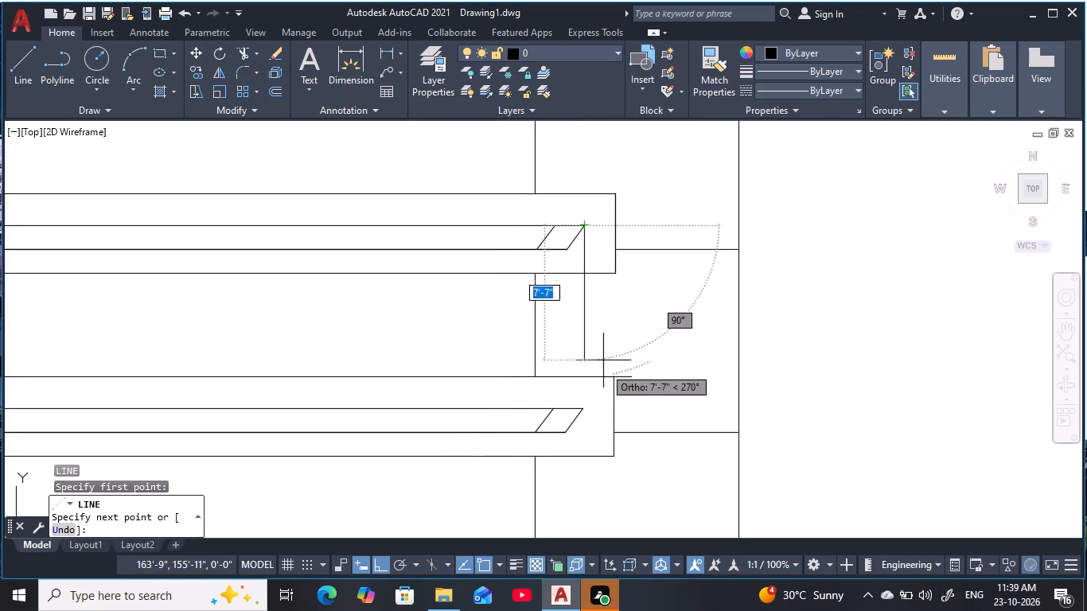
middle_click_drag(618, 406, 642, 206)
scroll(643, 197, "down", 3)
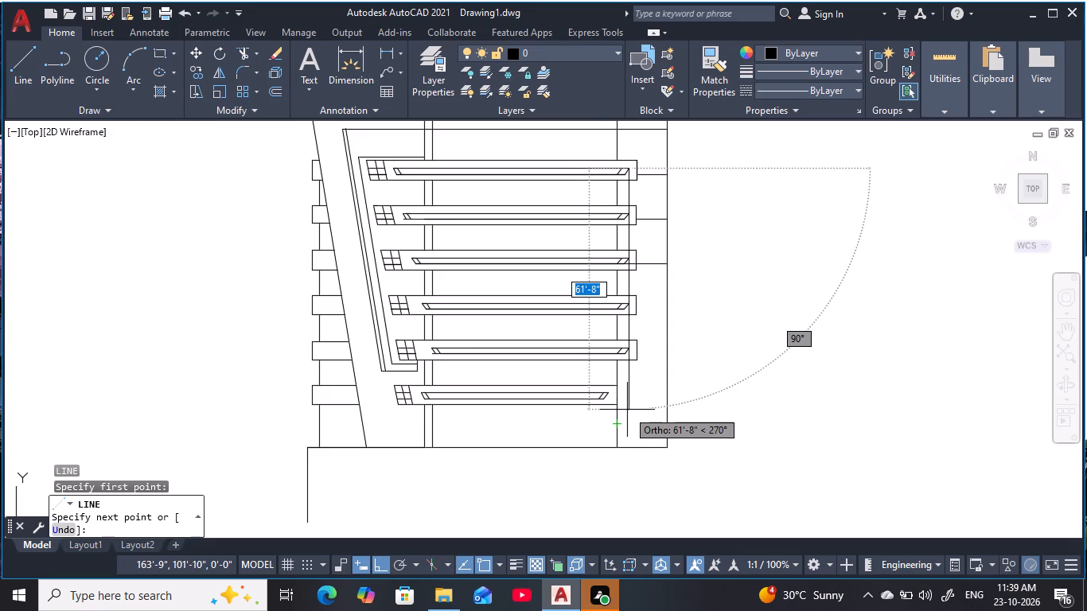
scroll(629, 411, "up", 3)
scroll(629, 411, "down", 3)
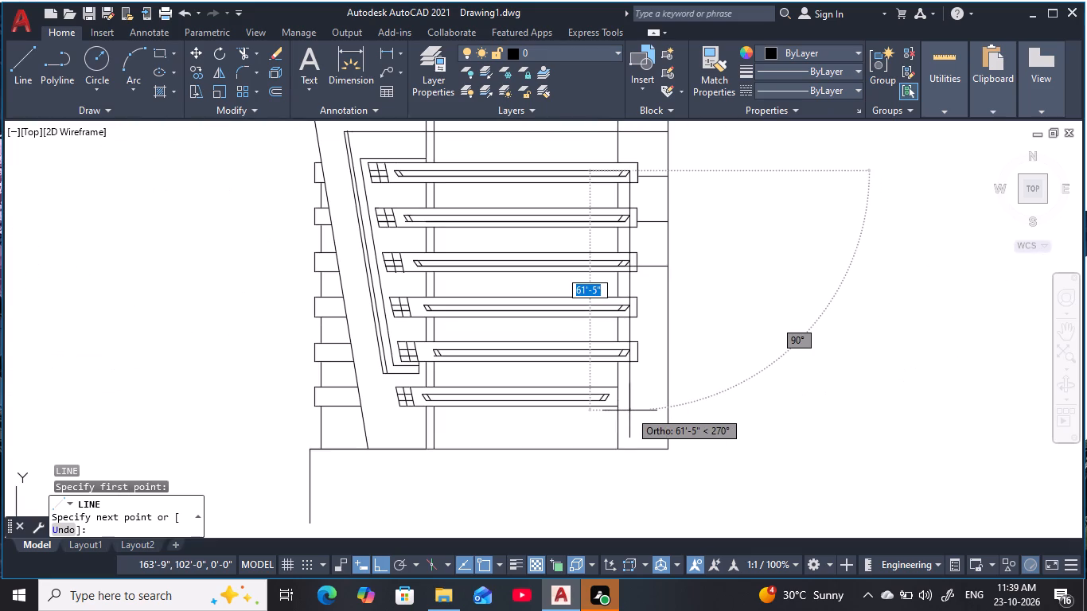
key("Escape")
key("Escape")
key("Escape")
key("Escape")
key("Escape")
Trim the lower edge stub of the second band's inset strip back to its slanted outer end line.
middle_click_drag(513, 316, 597, 321)
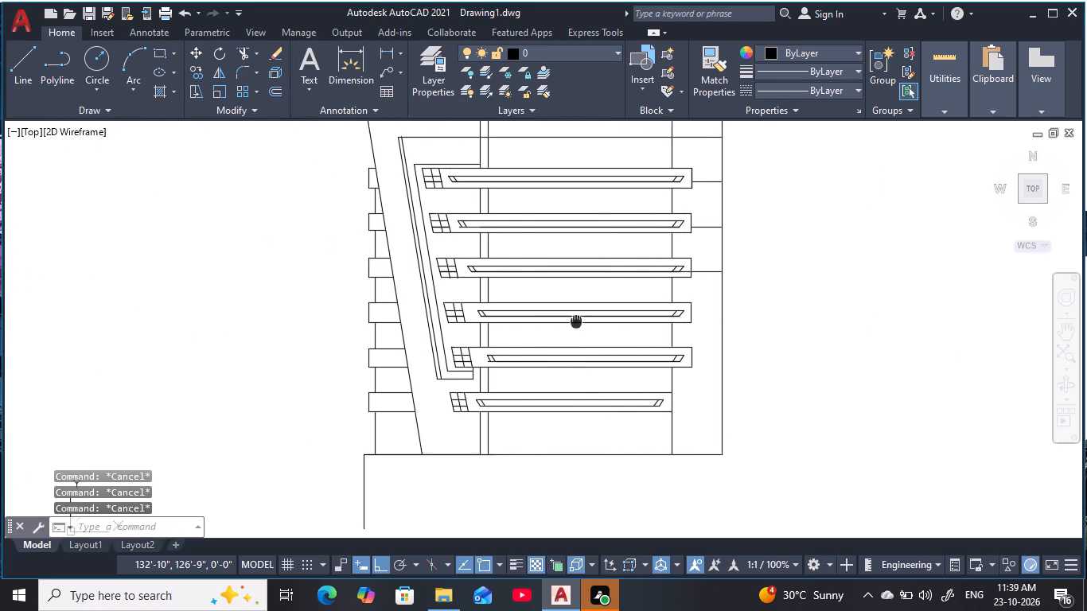
middle_click_drag(597, 321, 625, 321)
scroll(520, 224, "up", 6)
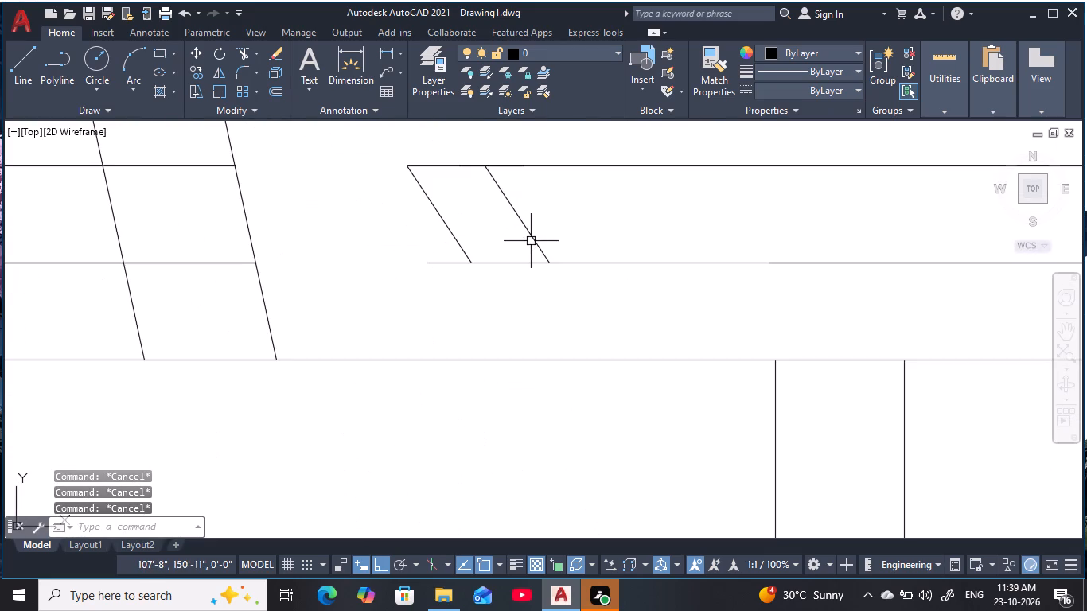
type("tr")
key("space")
left_click(448, 264)
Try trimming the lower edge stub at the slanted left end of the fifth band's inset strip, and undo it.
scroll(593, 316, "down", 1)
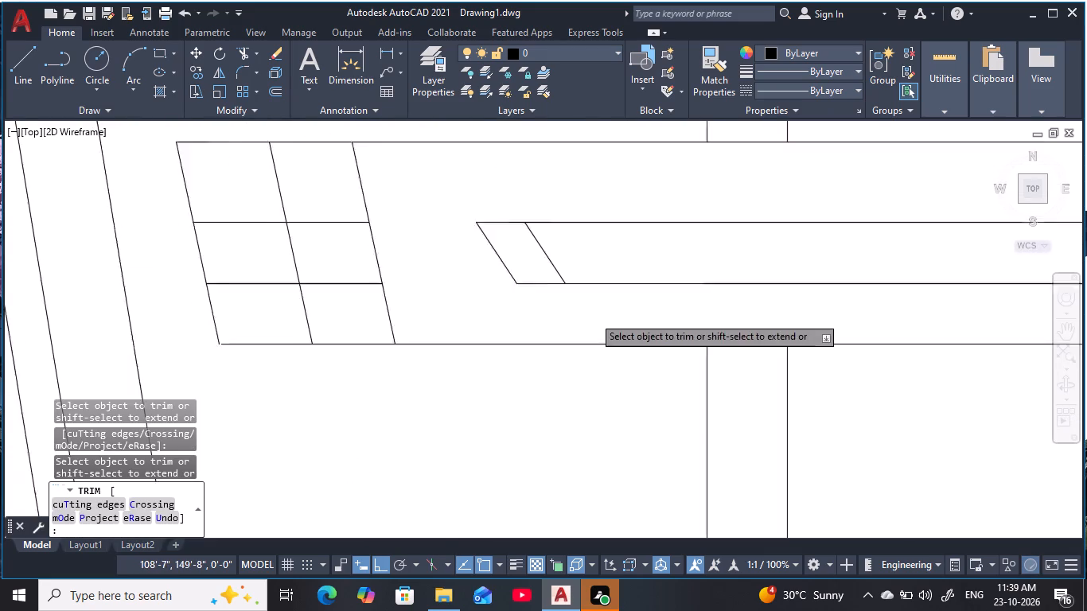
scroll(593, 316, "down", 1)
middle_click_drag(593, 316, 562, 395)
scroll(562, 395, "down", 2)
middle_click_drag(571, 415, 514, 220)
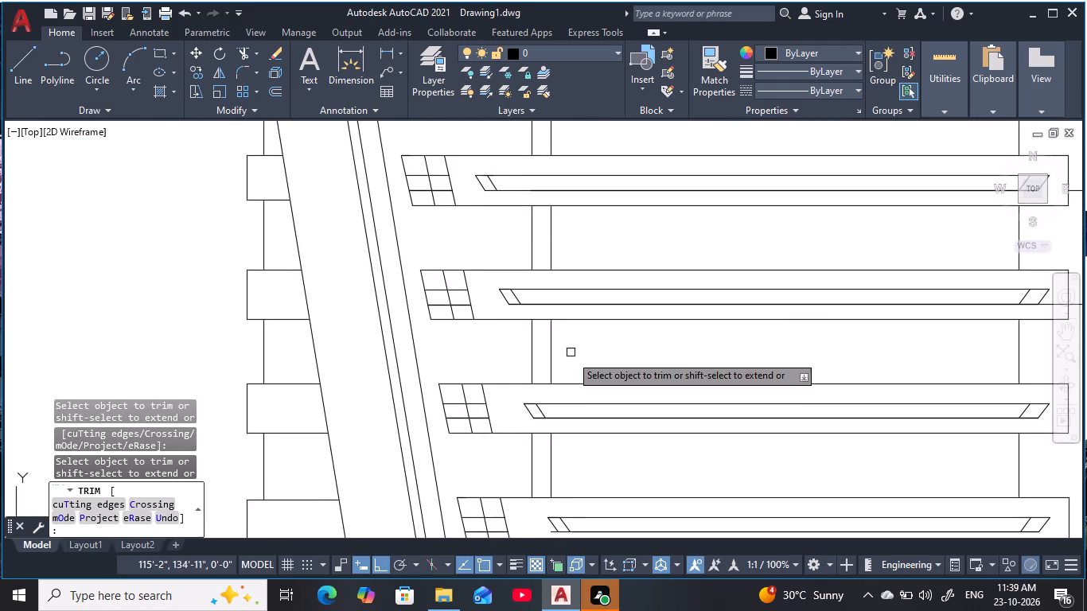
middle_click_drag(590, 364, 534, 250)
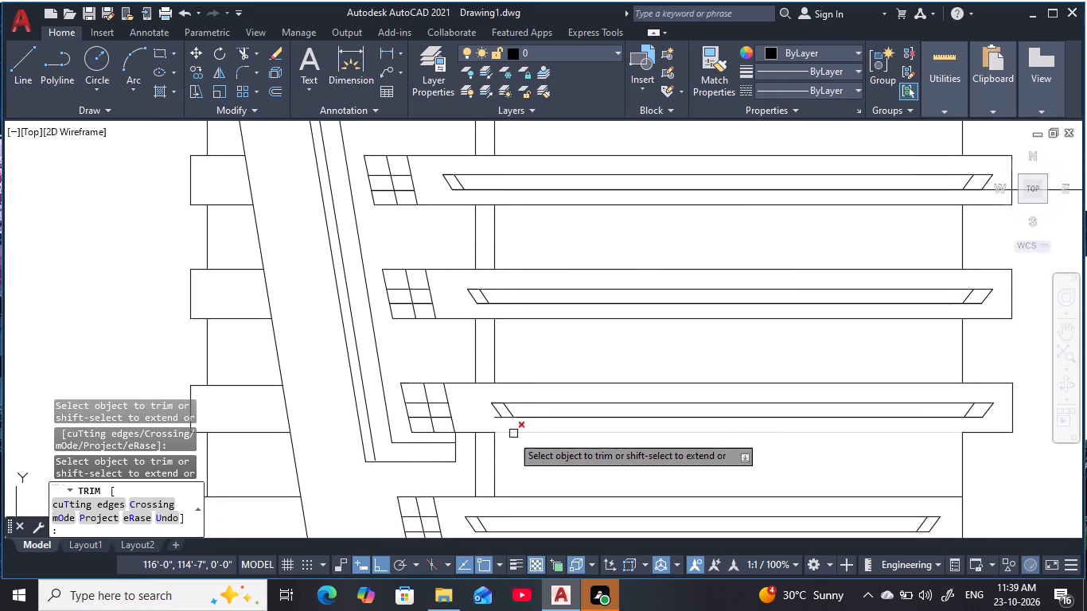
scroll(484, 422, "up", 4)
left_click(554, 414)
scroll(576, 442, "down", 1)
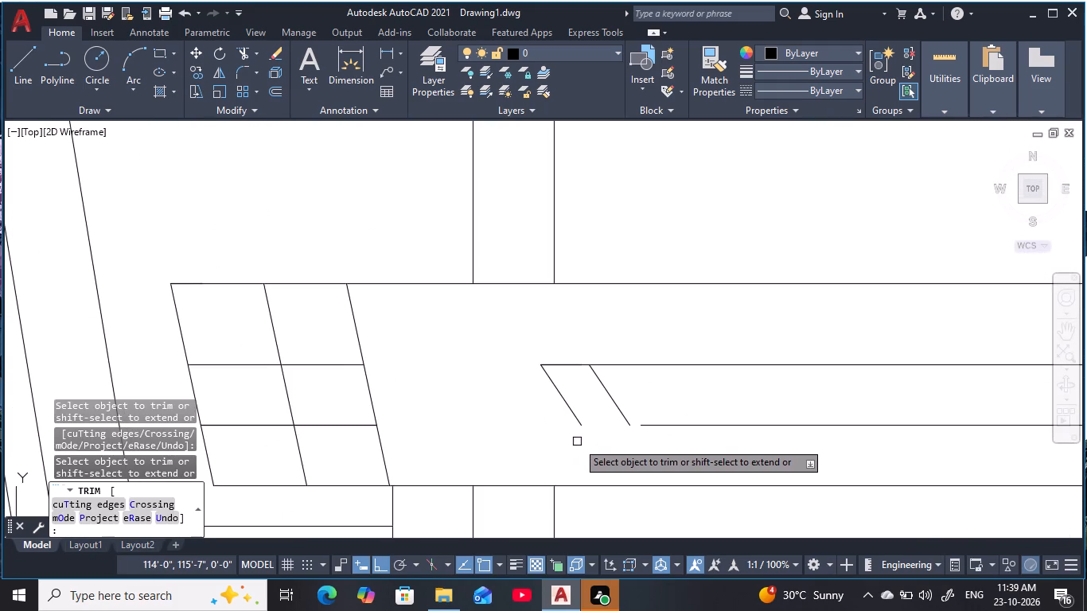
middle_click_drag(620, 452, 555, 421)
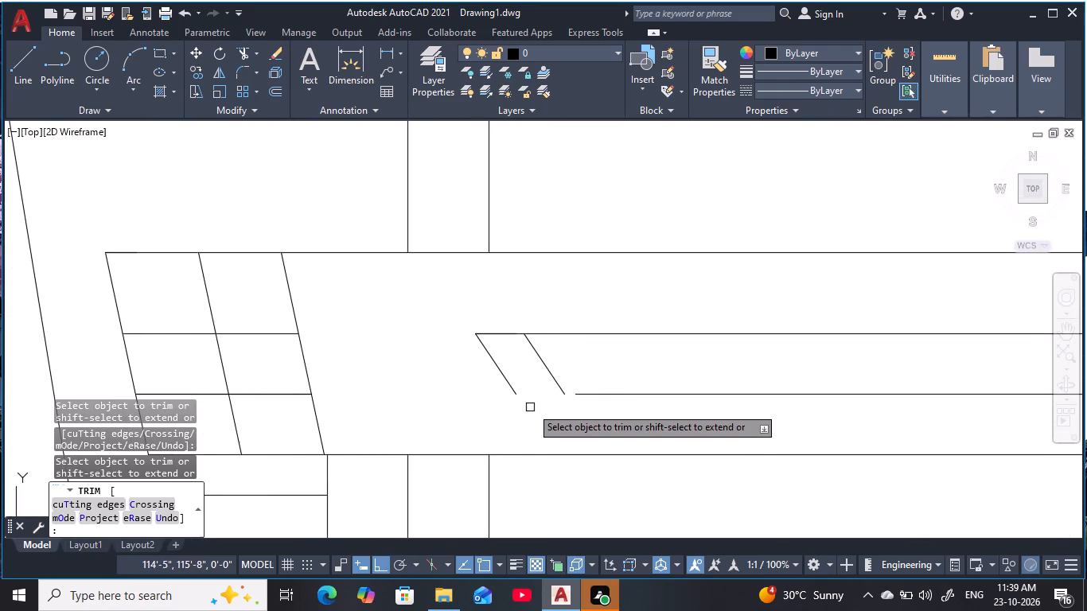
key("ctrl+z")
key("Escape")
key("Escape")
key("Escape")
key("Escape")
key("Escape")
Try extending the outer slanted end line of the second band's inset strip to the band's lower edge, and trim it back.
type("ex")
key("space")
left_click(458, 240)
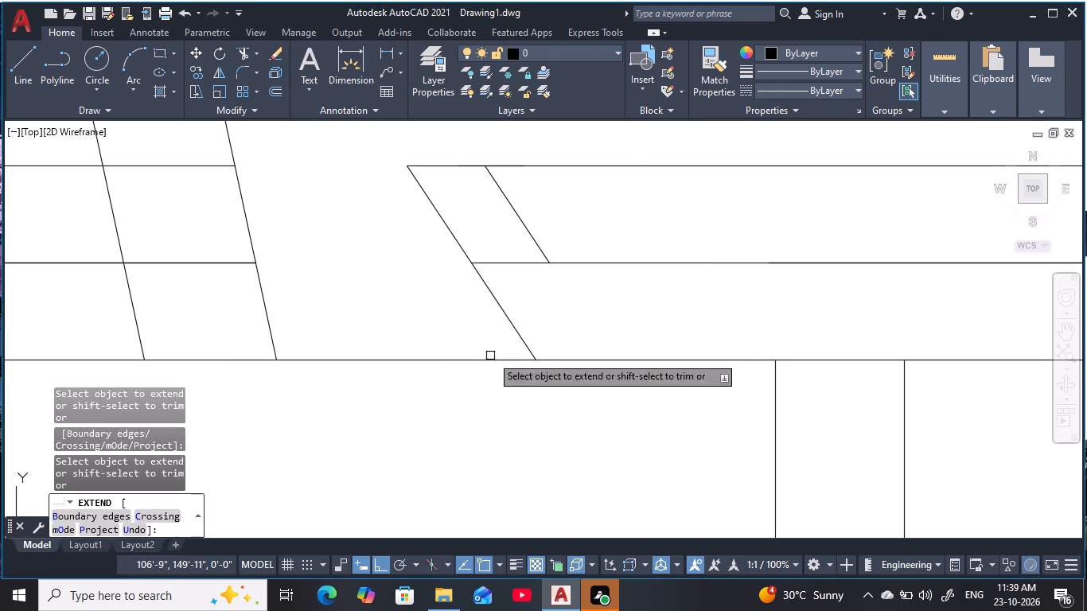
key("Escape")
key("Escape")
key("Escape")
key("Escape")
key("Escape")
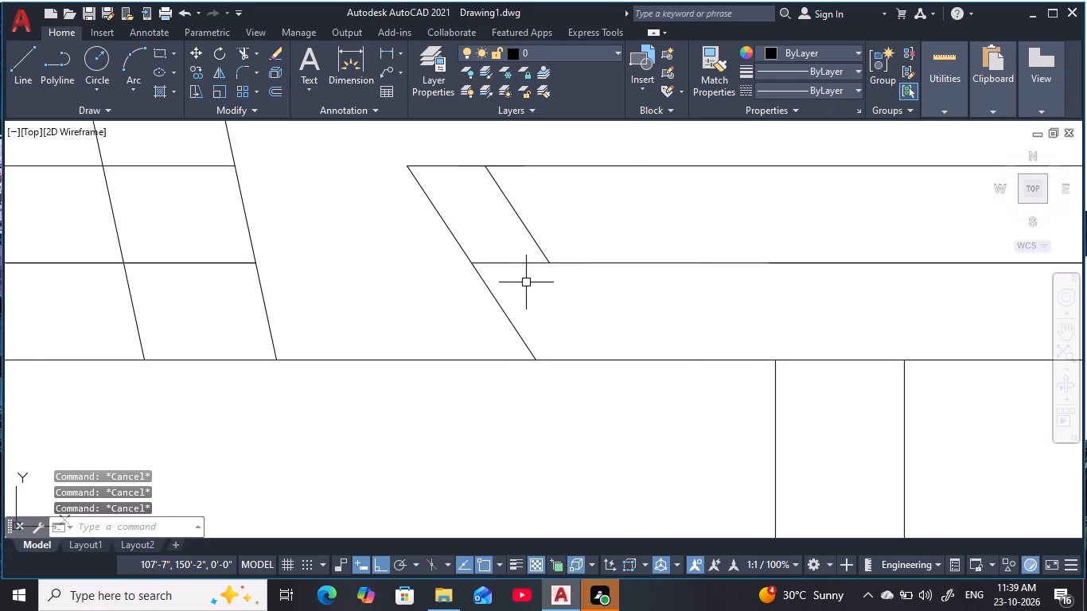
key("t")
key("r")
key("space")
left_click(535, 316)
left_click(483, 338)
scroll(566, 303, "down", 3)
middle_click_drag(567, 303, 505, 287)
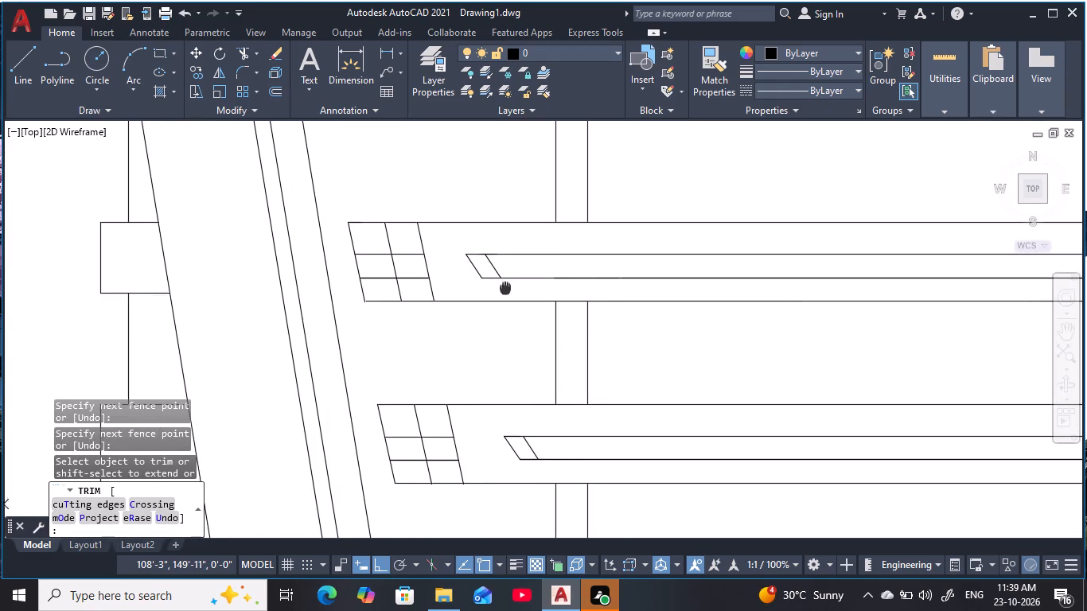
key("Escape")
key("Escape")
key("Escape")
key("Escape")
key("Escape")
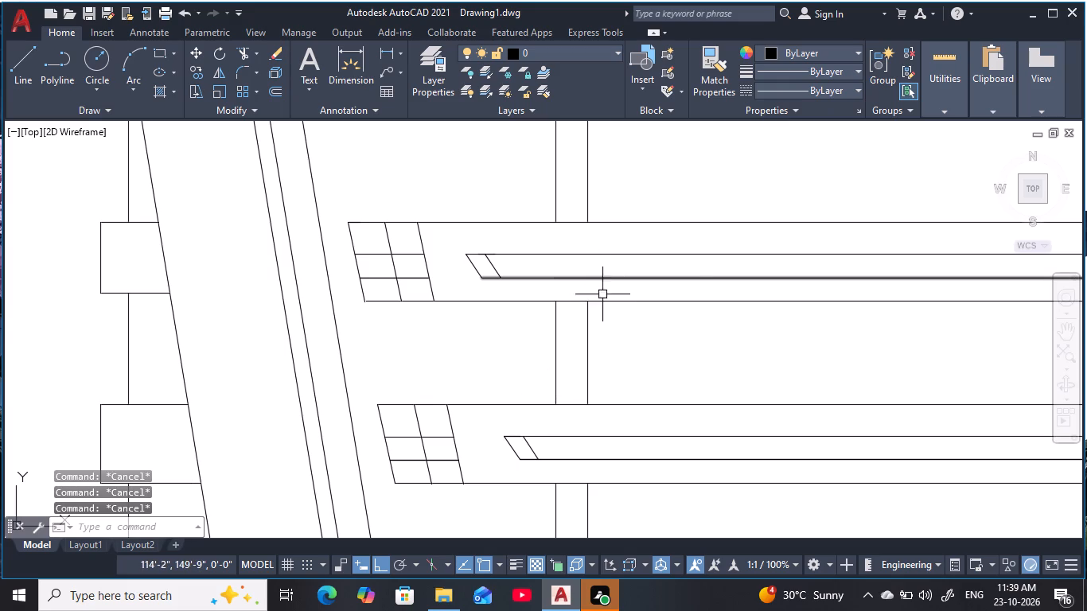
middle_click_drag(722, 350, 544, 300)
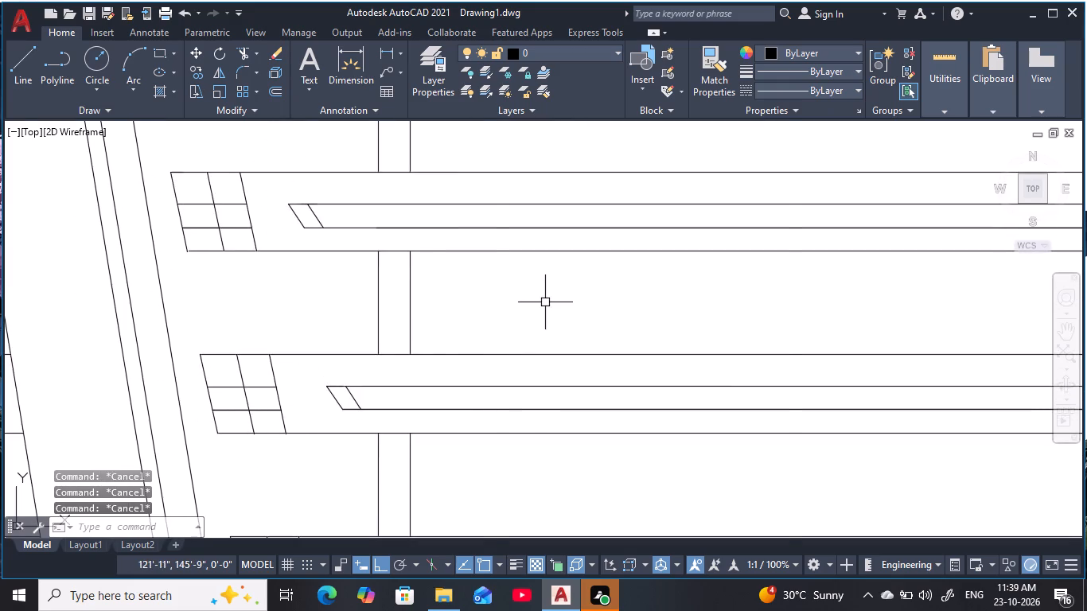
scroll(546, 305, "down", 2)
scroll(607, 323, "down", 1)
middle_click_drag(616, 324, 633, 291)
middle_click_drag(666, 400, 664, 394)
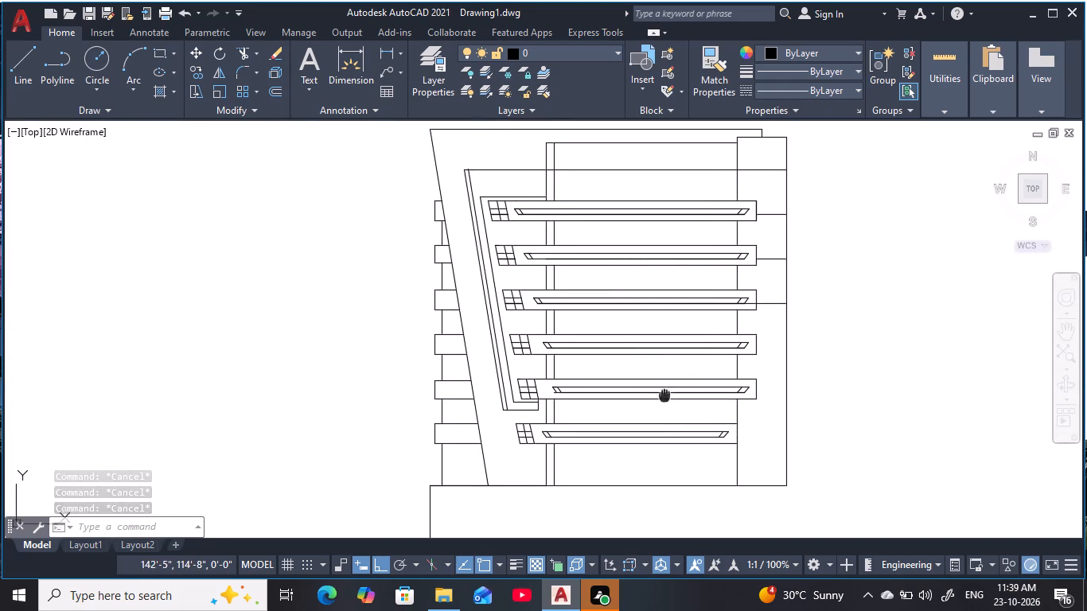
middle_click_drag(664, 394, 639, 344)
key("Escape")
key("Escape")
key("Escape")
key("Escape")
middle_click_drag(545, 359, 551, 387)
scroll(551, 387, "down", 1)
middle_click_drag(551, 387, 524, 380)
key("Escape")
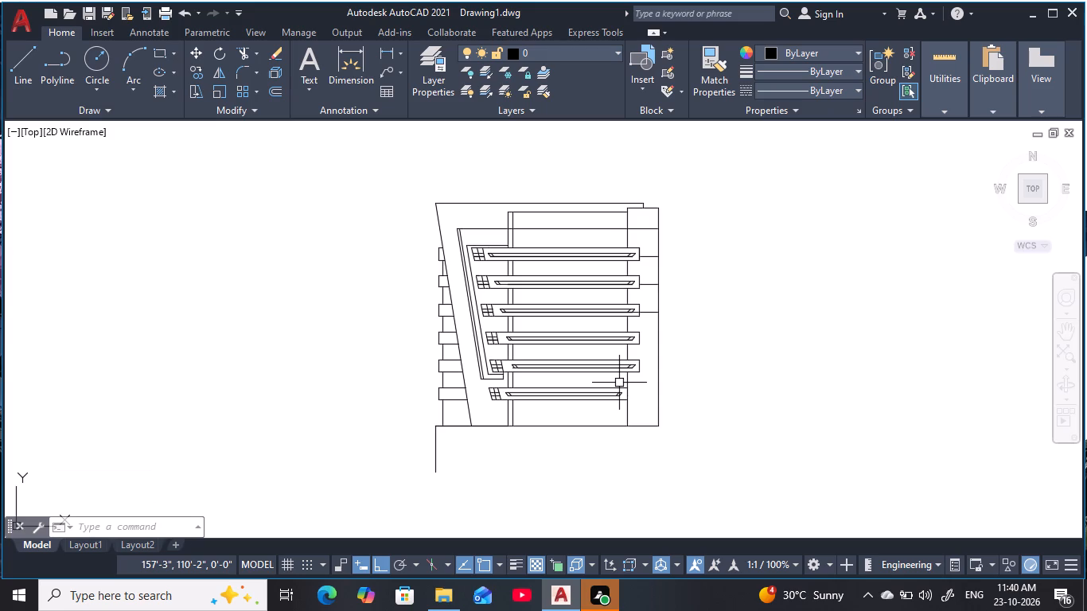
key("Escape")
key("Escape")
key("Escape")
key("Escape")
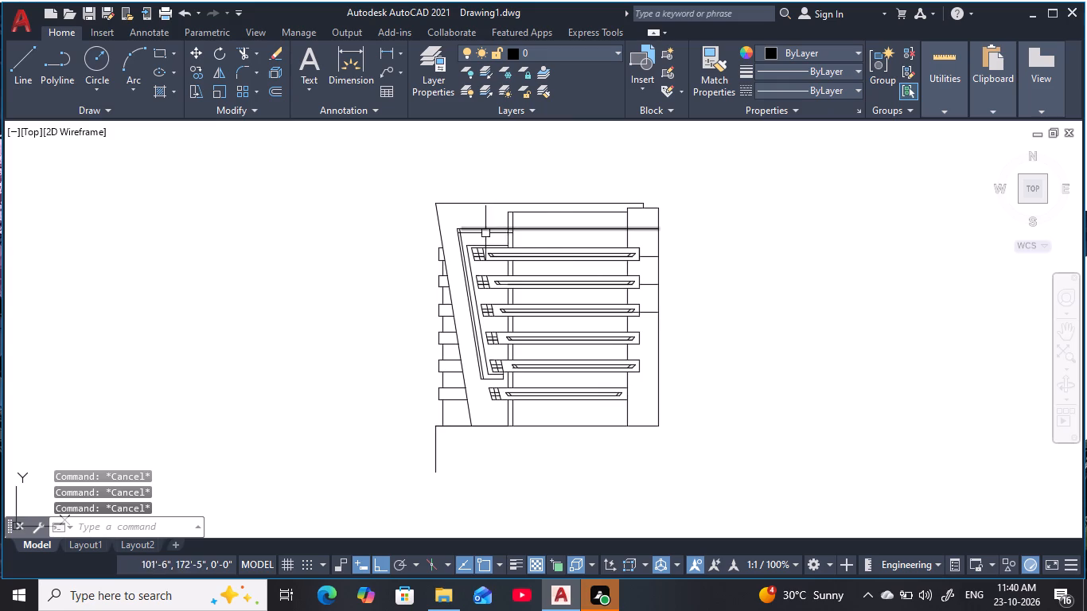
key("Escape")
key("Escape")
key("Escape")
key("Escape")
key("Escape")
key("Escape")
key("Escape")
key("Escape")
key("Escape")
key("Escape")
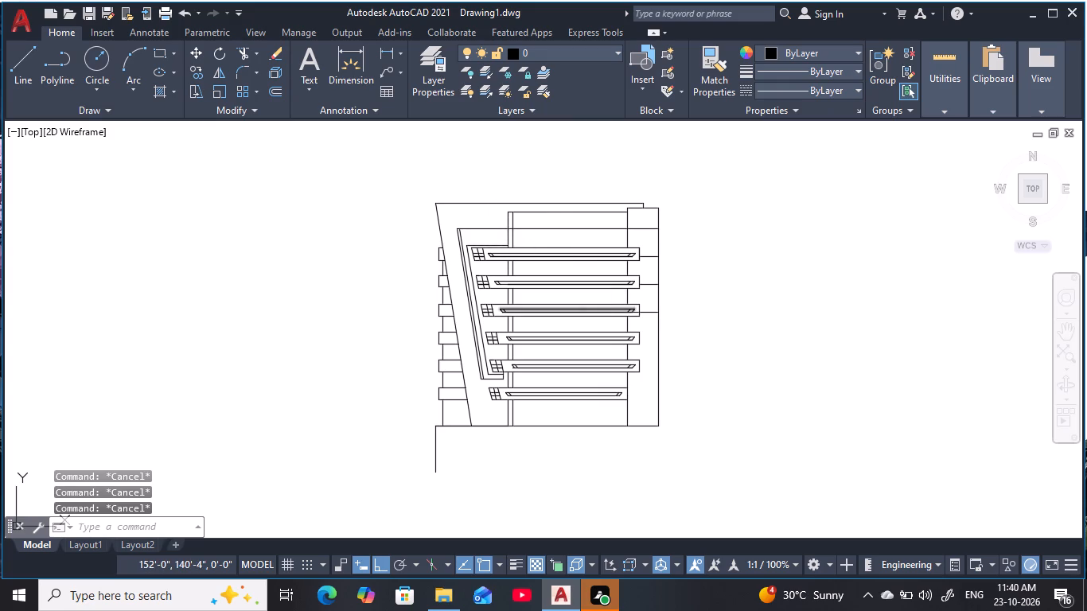
Measure the vertical distance from the top band's upper edge to the horizontal frame line above it using a linear dimension.
scroll(582, 247, "up", 1)
middle_click_drag(568, 251, 548, 255)
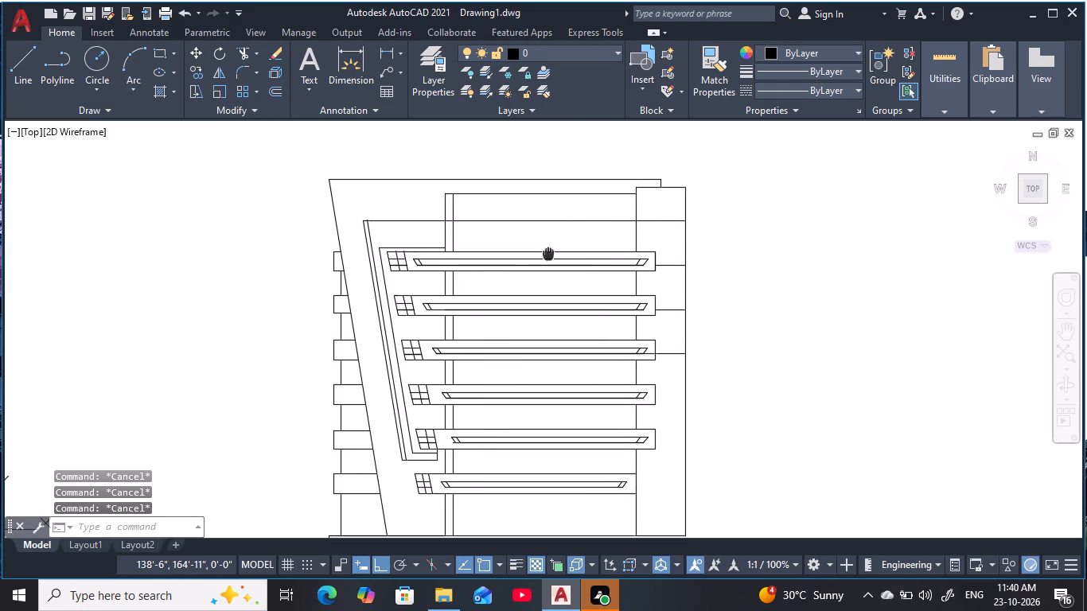
middle_click_drag(548, 255, 548, 257)
key("Escape")
key("Escape")
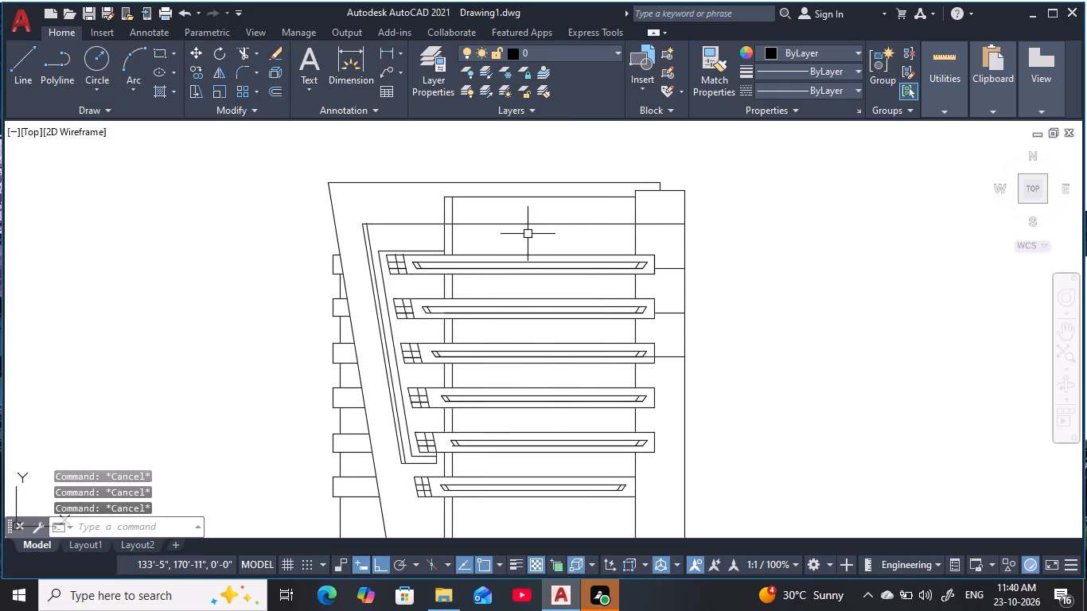
key("d")
key("l")
type("i")
key("space")
scroll(570, 234, "up", 2)
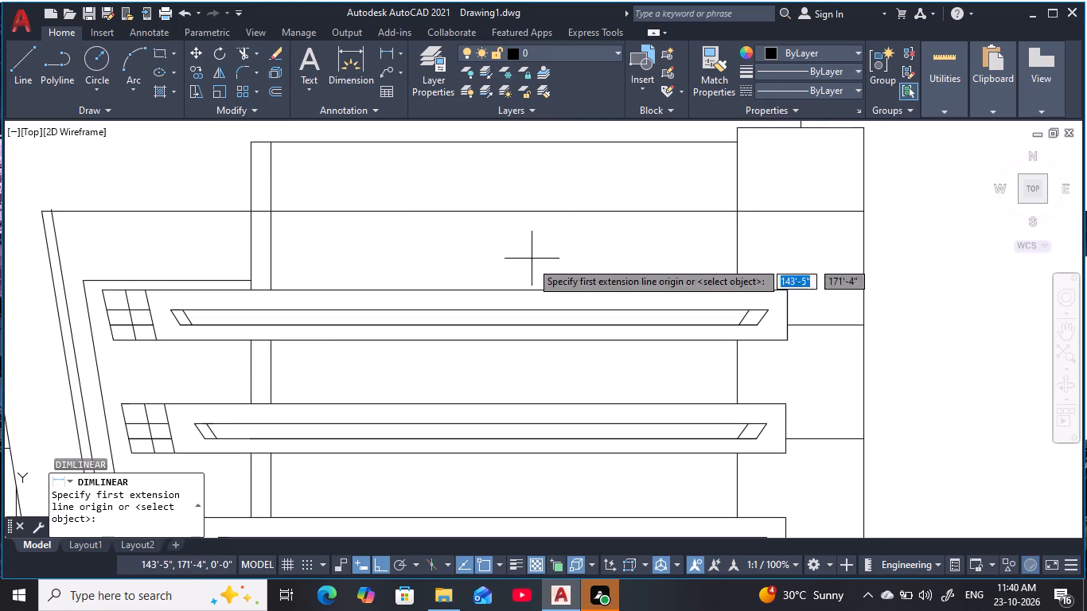
left_click(535, 288)
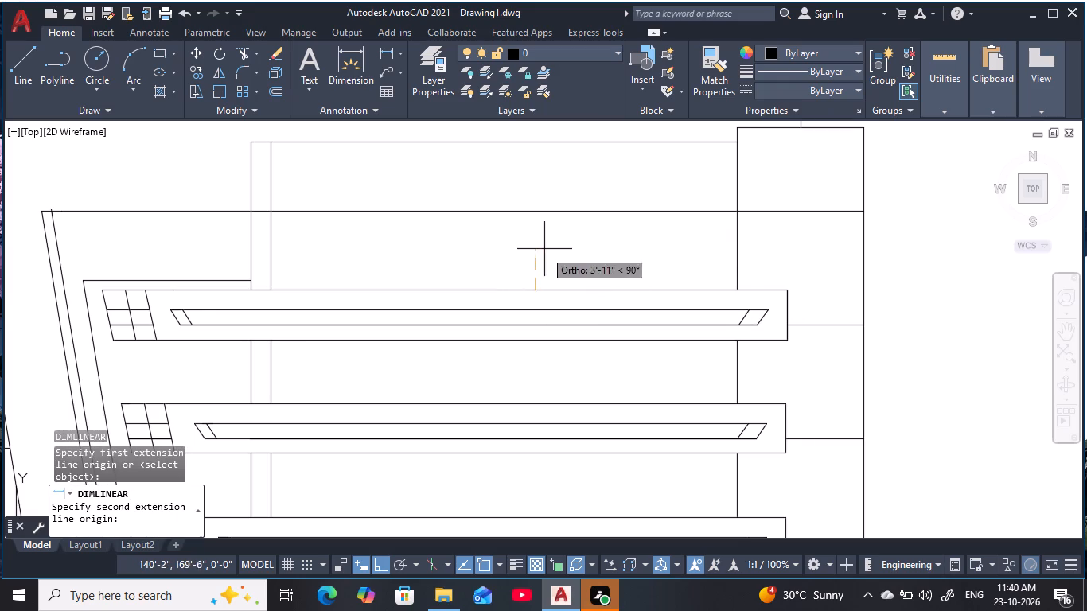
left_click(542, 212)
scroll(554, 239, "up", 2)
key("Escape")
scroll(555, 239, "down", 3)
key("Escape")
key("Escape")
scroll(584, 242, "down", 1)
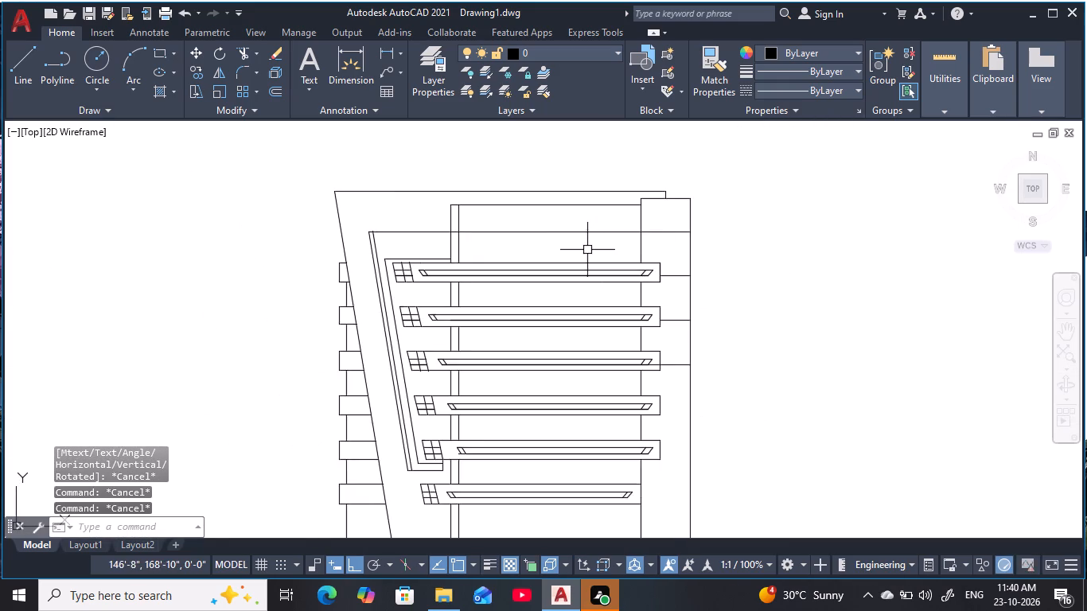
Offset the inner vertical frame line between the second and third bands 8' towards the middle of the bands.
middle_click_drag(589, 248, 585, 179)
key("Escape")
key("Escape")
key("Escape")
key("o")
key("space")
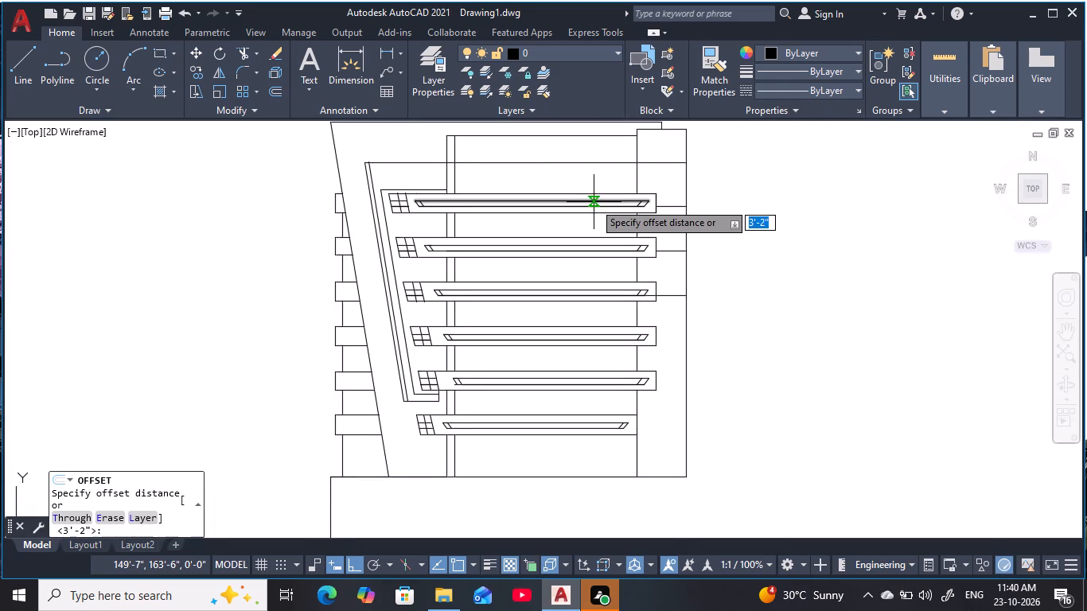
key("8")
type("'")
key("space")
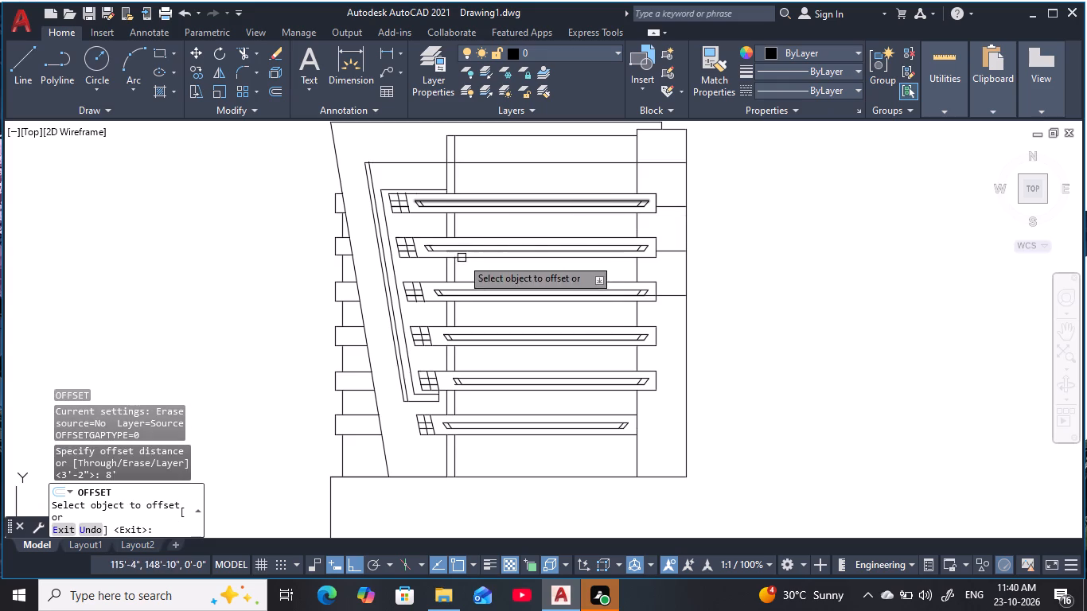
left_click(454, 274)
left_click(559, 276)
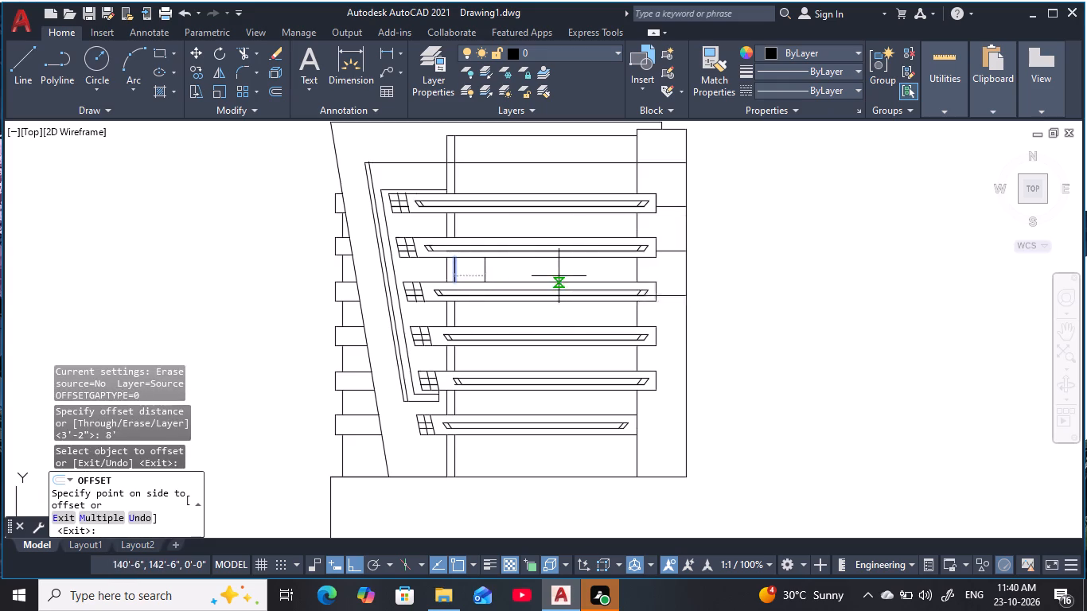
key("Escape")
key("Escape")
key("Escape")
key("Escape")
key("Escape")
Extend the offset vertical line down to the lower edge of the third band's inset strip.
type("ec")
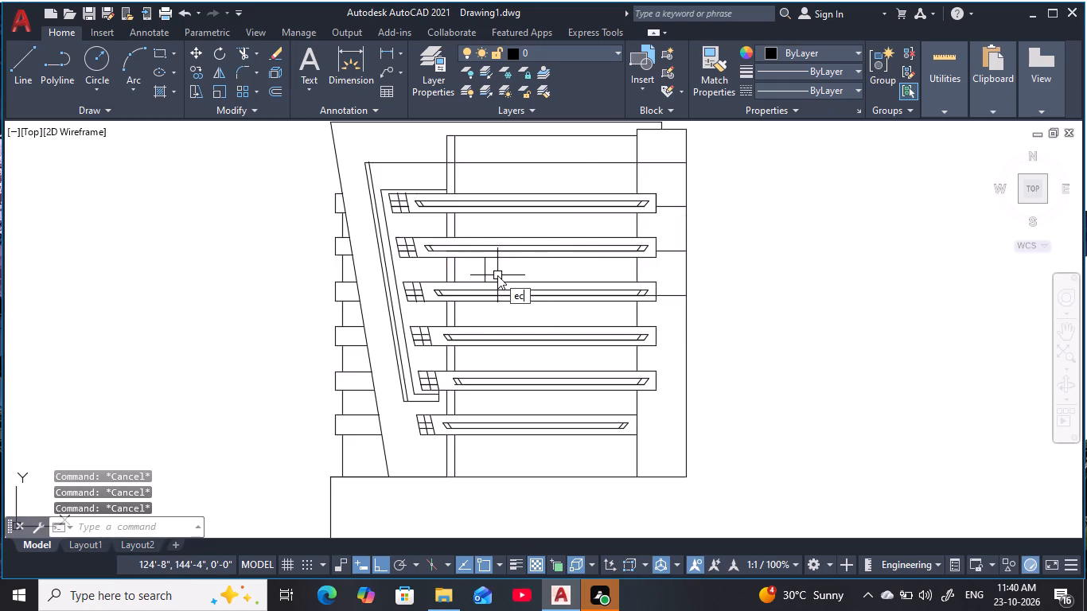
key("BackSpace")
type("x")
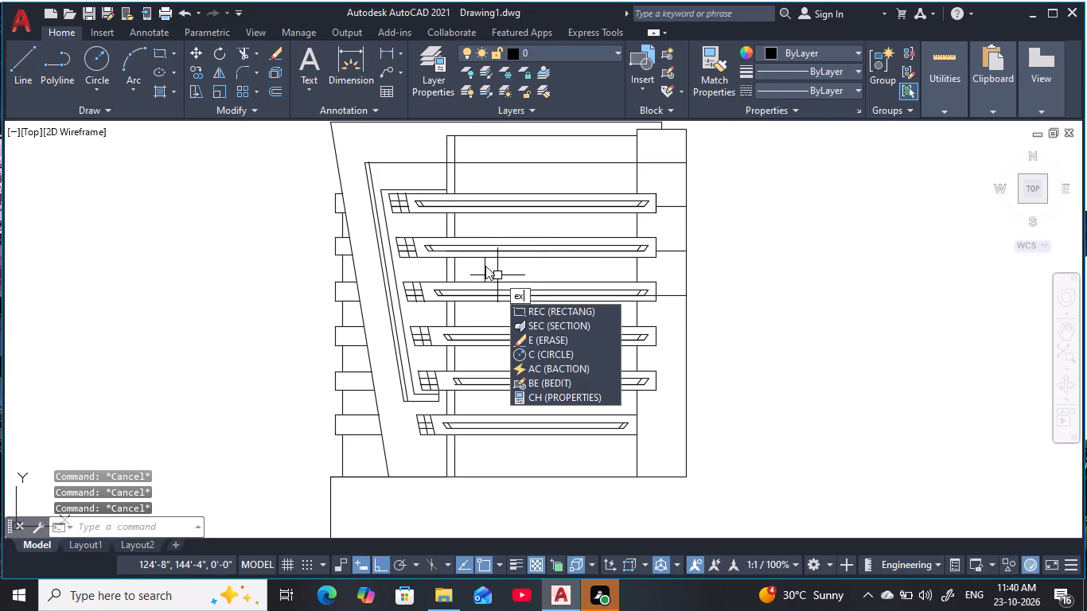
key("space")
scroll(474, 260, "up", 1)
left_click(493, 283)
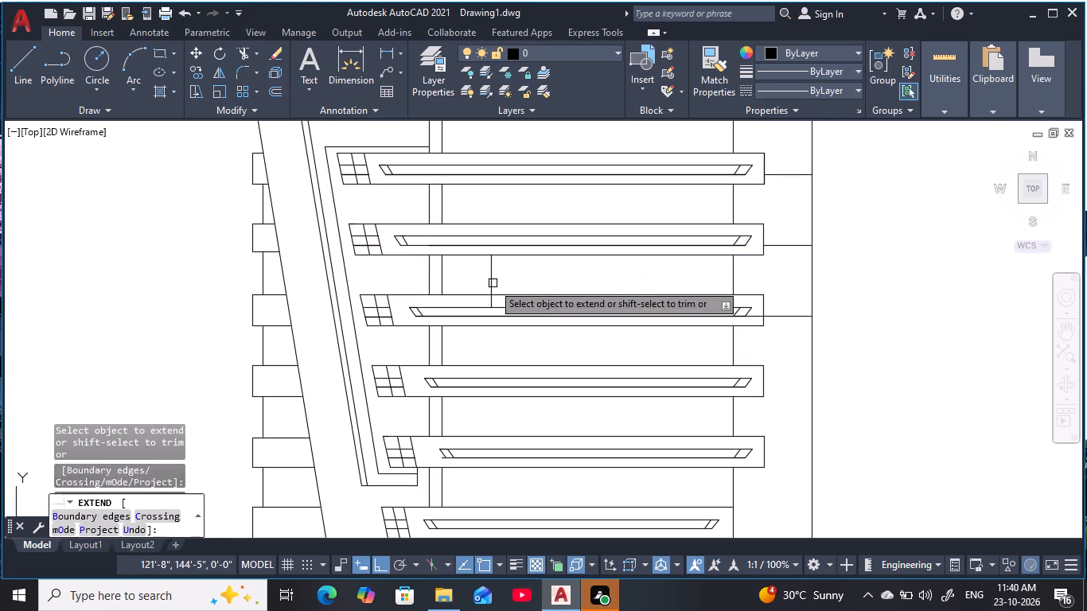
left_click(493, 288)
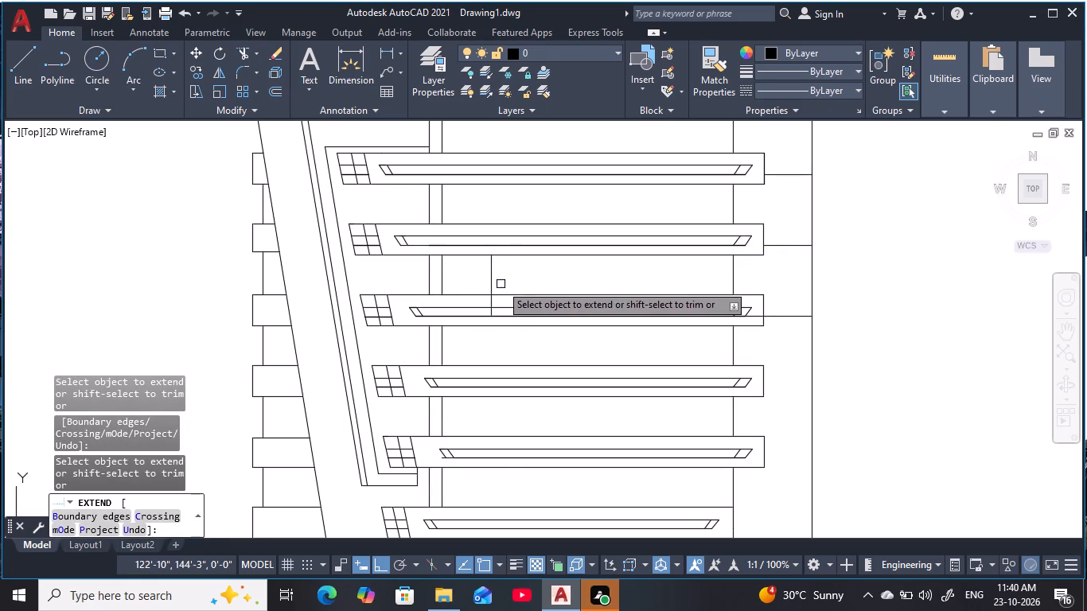
key("Escape")
key("Escape")
key("Escape")
key("Escape")
key("Escape")
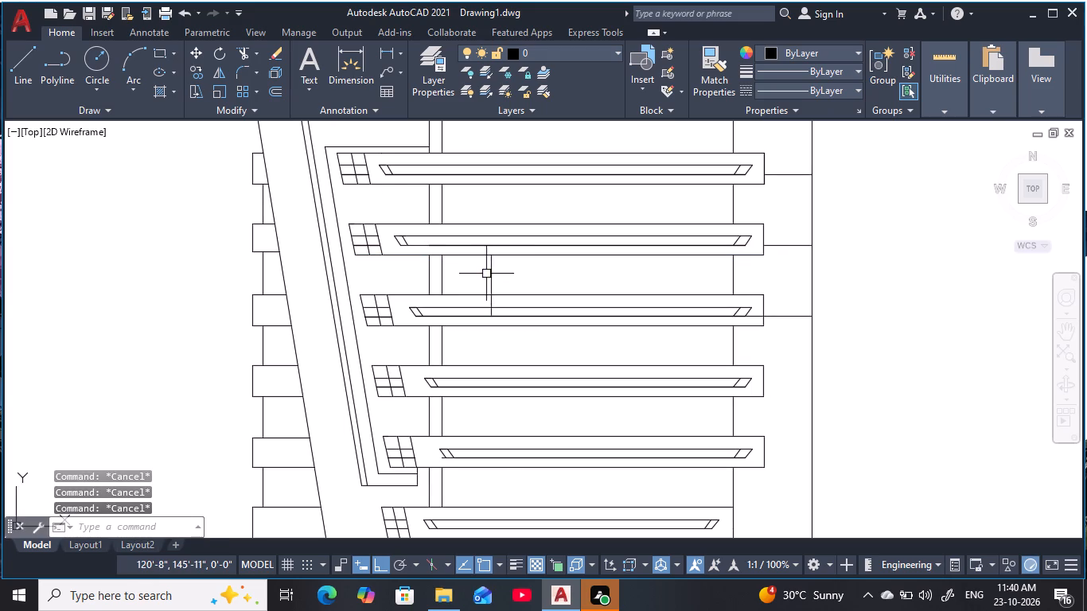
key("Escape")
key("Escape")
Draw a vertical line from the offset line's upper end up to the horizontal frame line above the top band.
type("l")
key("space")
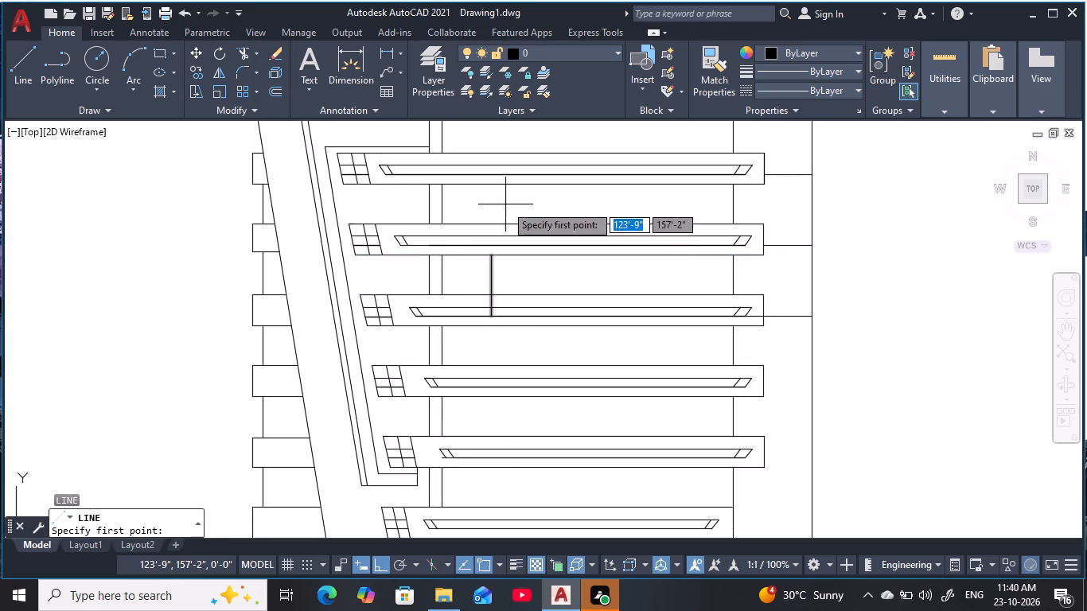
middle_click_drag(507, 207, 527, 294)
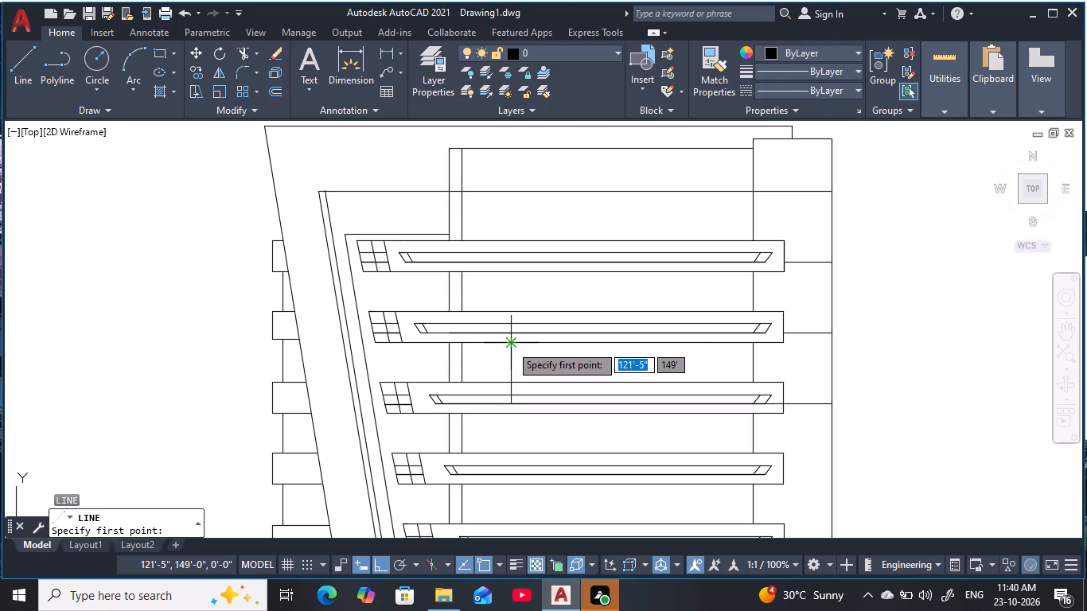
left_click(510, 344)
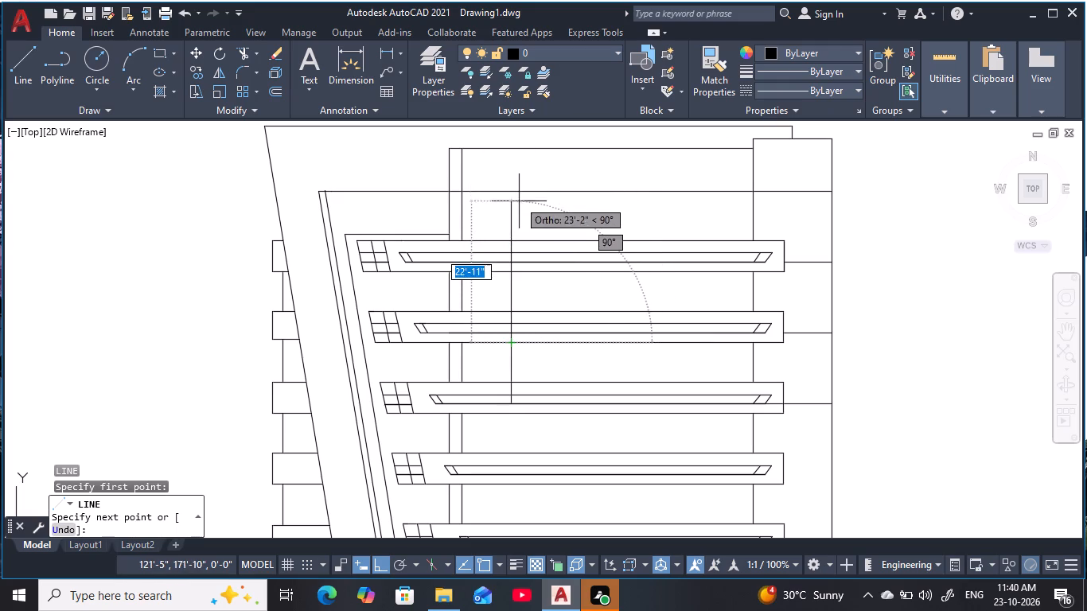
left_click(509, 193)
middle_click_drag(566, 347, 577, 311)
key("Escape")
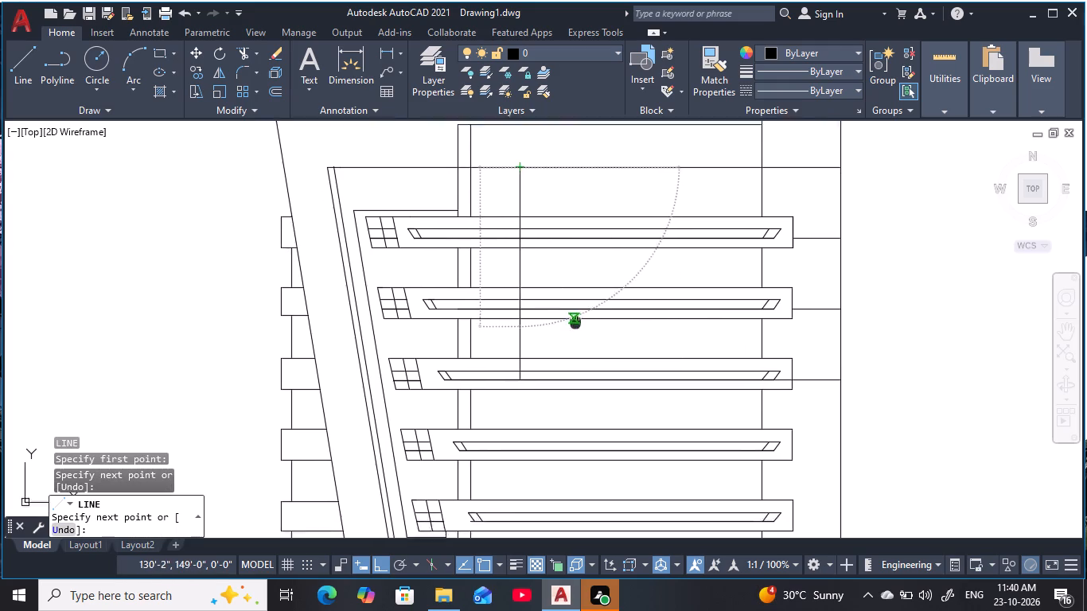
middle_click_drag(577, 311, 600, 190)
key("Escape")
key("Escape")
key("Escape")
key("Escape")
scroll(552, 234, "up", 1)
key("Escape")
key("Escape")
Draw a vertical line about 47' long from the extended line's lower end down to the base line.
key("space")
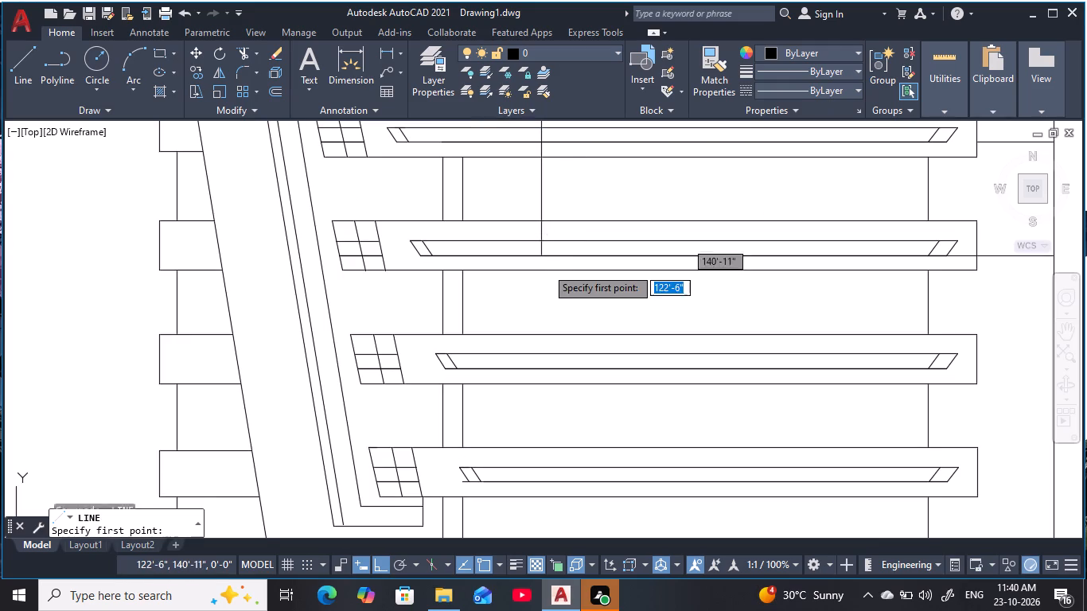
left_click(543, 258)
middle_click_drag(565, 352, 559, 195)
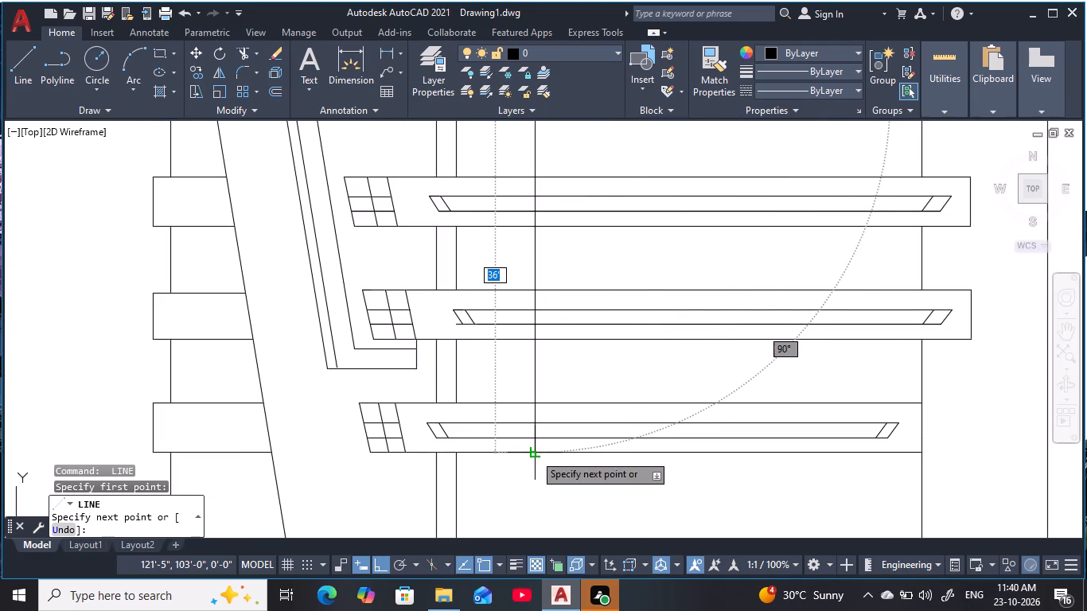
middle_click_drag(539, 457, 540, 442)
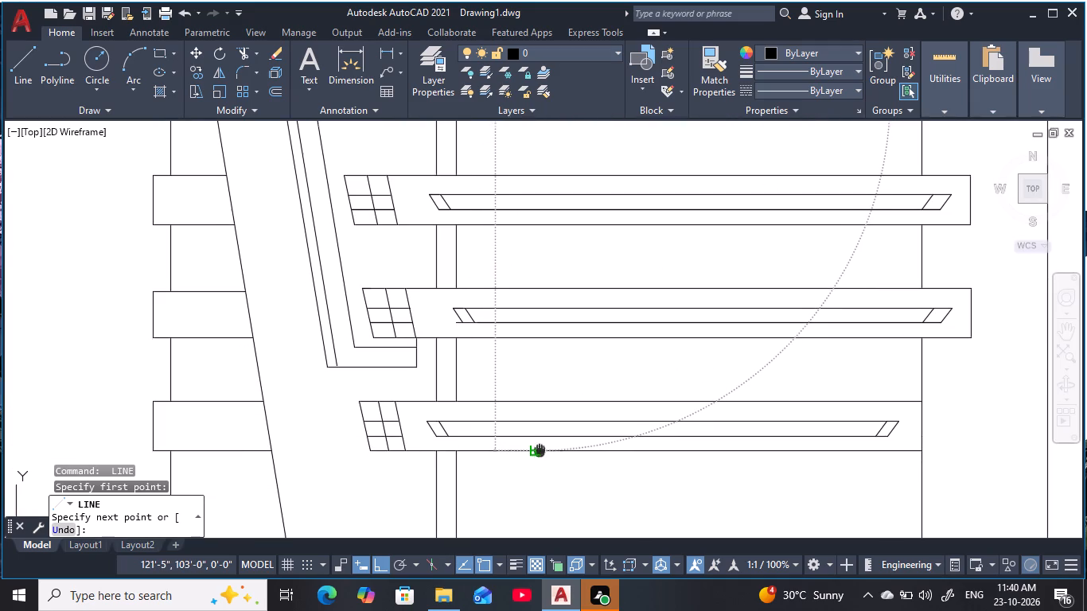
middle_click_drag(540, 442, 555, 308)
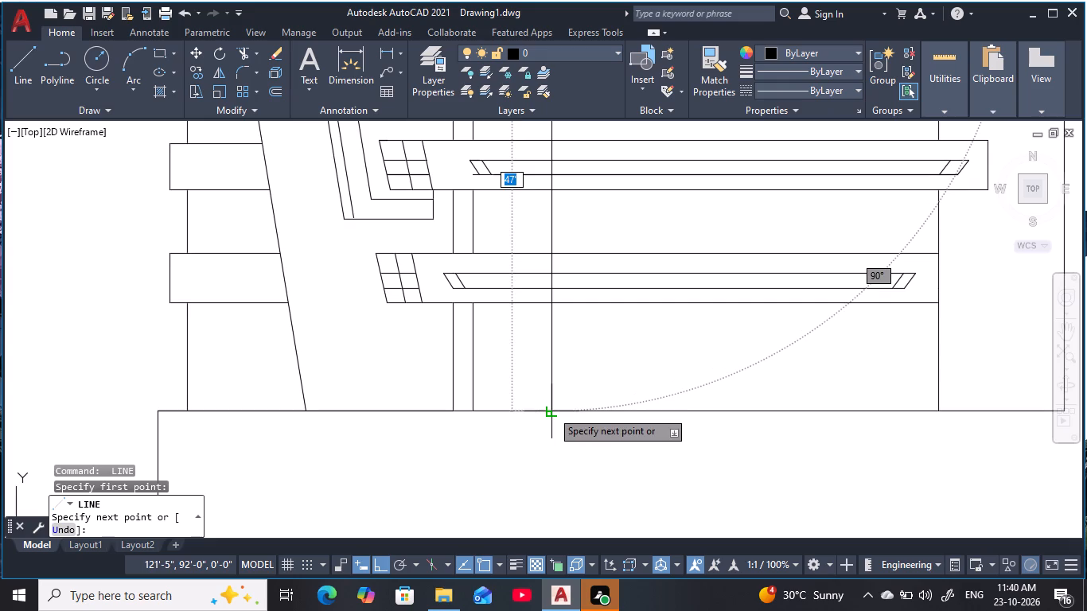
left_click(551, 411)
key("Escape")
key("Escape")
scroll(618, 344, "down", 1)
middle_click_drag(619, 355, 601, 454)
key("Escape")
key("Escape")
key("Escape")
middle_click_drag(584, 448, 590, 438)
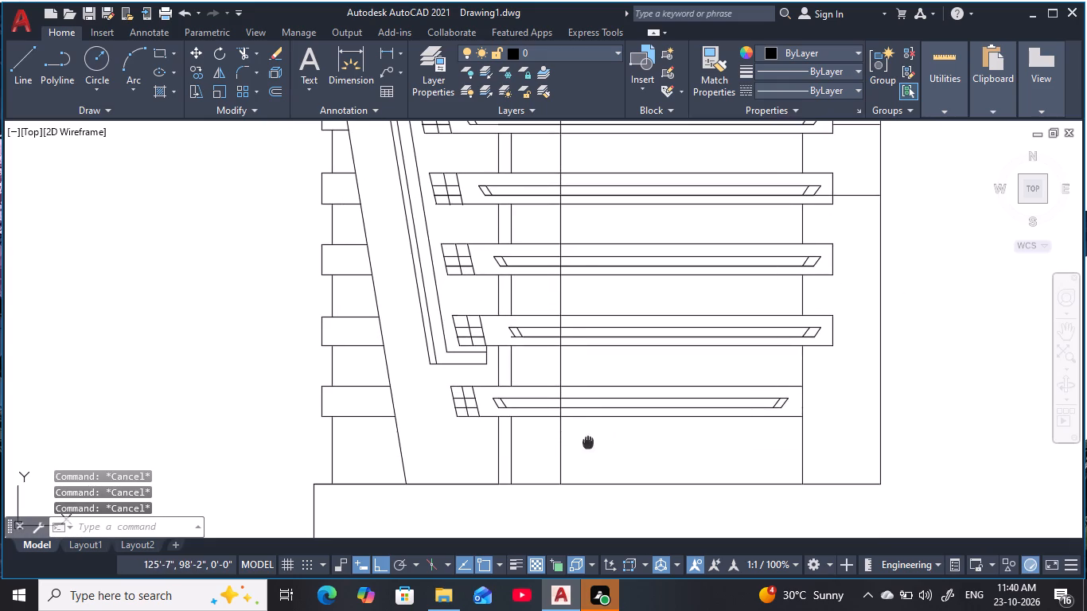
middle_click_drag(590, 438, 604, 399)
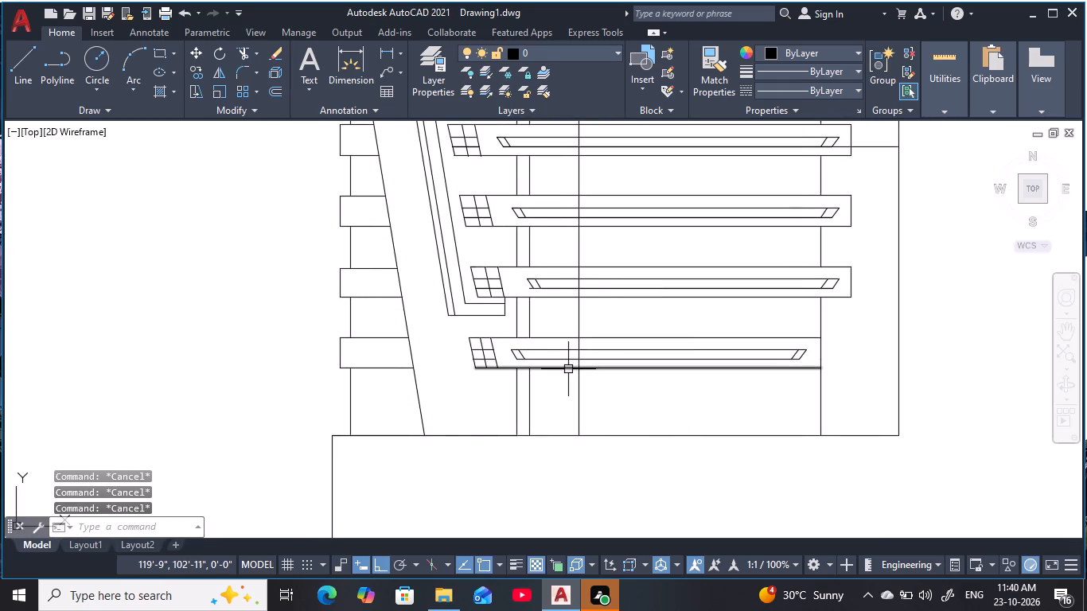
Trim the new vertical line's segments inside the bottom band, including across its inset strip.
scroll(568, 369, "up", 3)
middle_click(568, 372)
key("Escape")
key("Escape")
key("t")
key("r")
key("space")
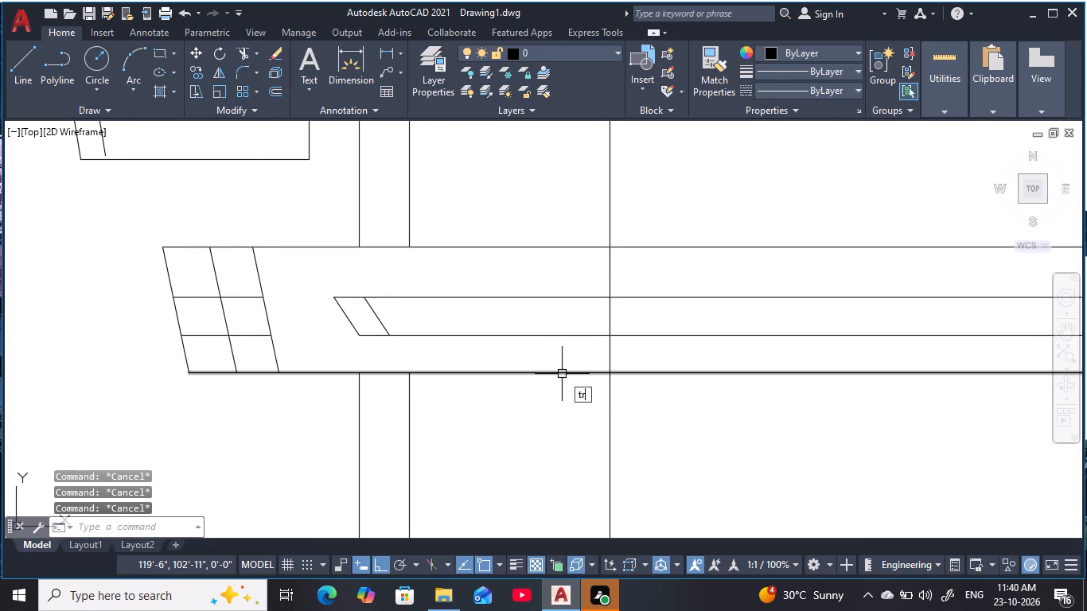
left_click_drag(620, 361, 594, 360)
left_click_drag(631, 312, 627, 312)
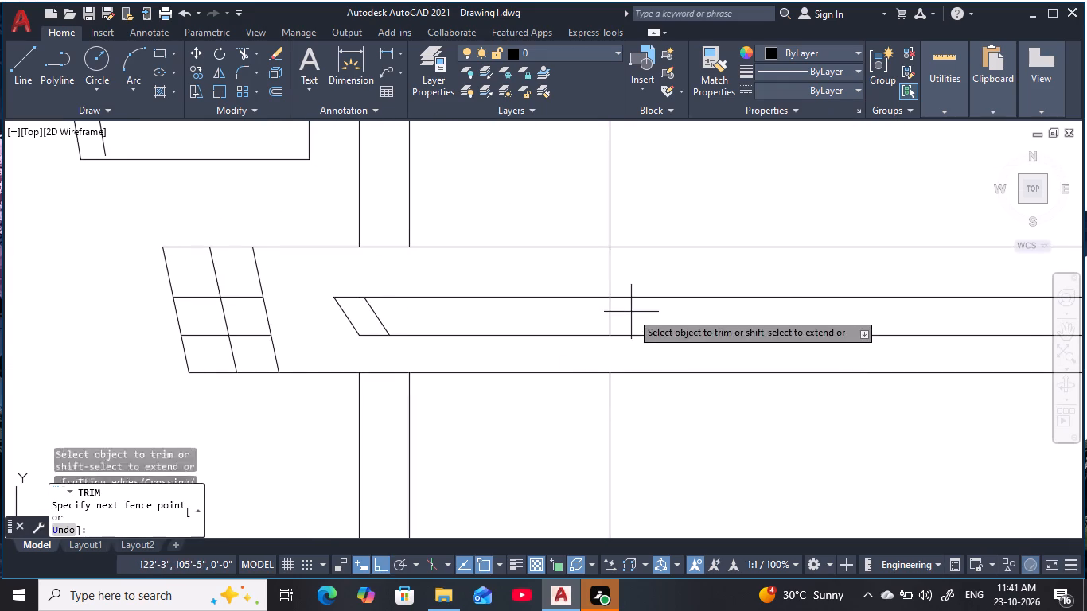
left_click_drag(627, 312, 600, 313)
left_click_drag(641, 270, 579, 274)
Trim the new vertical line where it crosses the fifth band's inset strip.
scroll(581, 189, "down", 2)
middle_click_drag(579, 186, 637, 430)
scroll(637, 430, "down", 1)
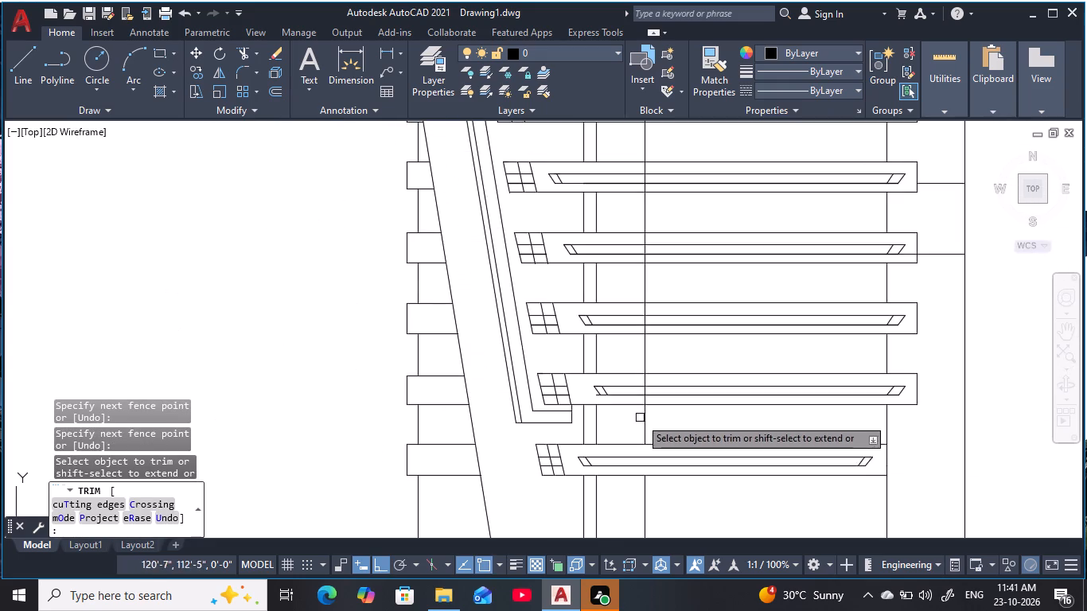
scroll(665, 387, "up", 3)
left_click_drag(609, 411, 554, 408)
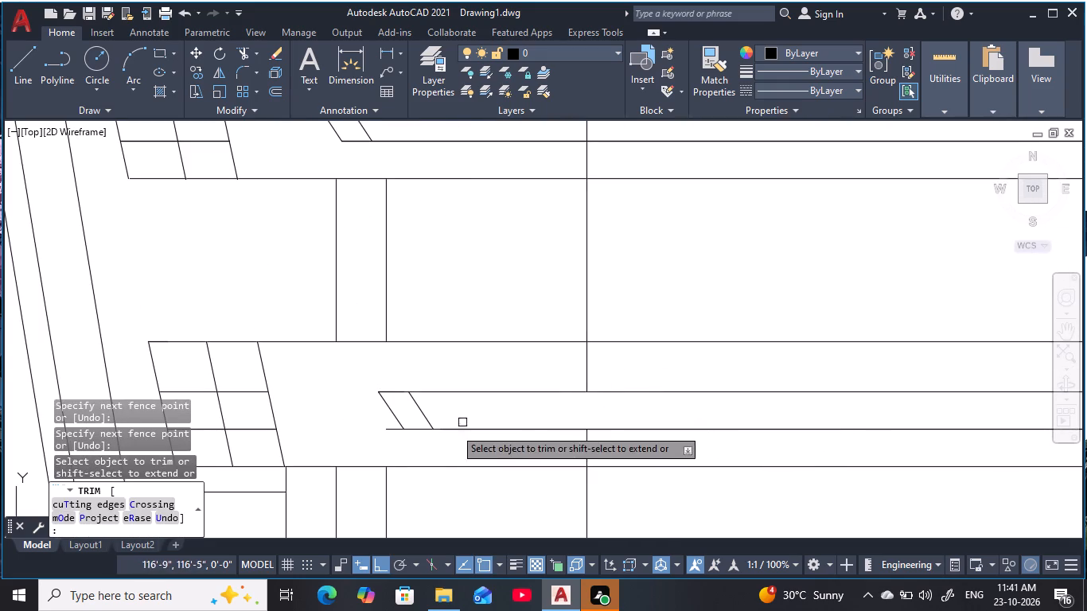
key("Escape")
key("Escape")
key("Escape")
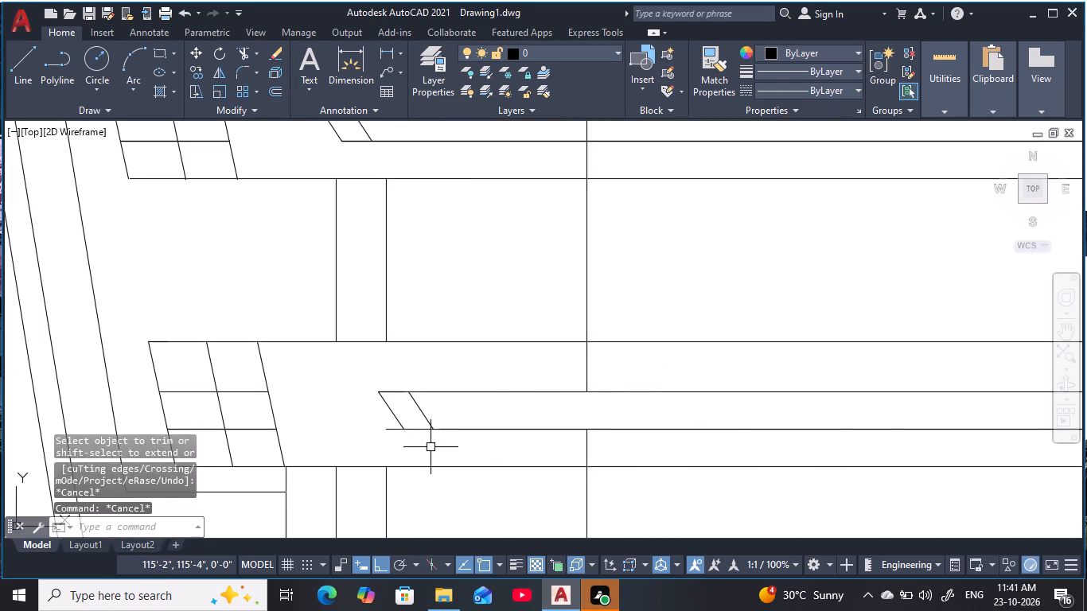
Extend the slanted left end lines of the fifth band's inset strip to the strip's lower edge.
key("Escape")
key("Escape")
key("e")
key("x")
key("space")
left_click_drag(453, 411, 399, 413)
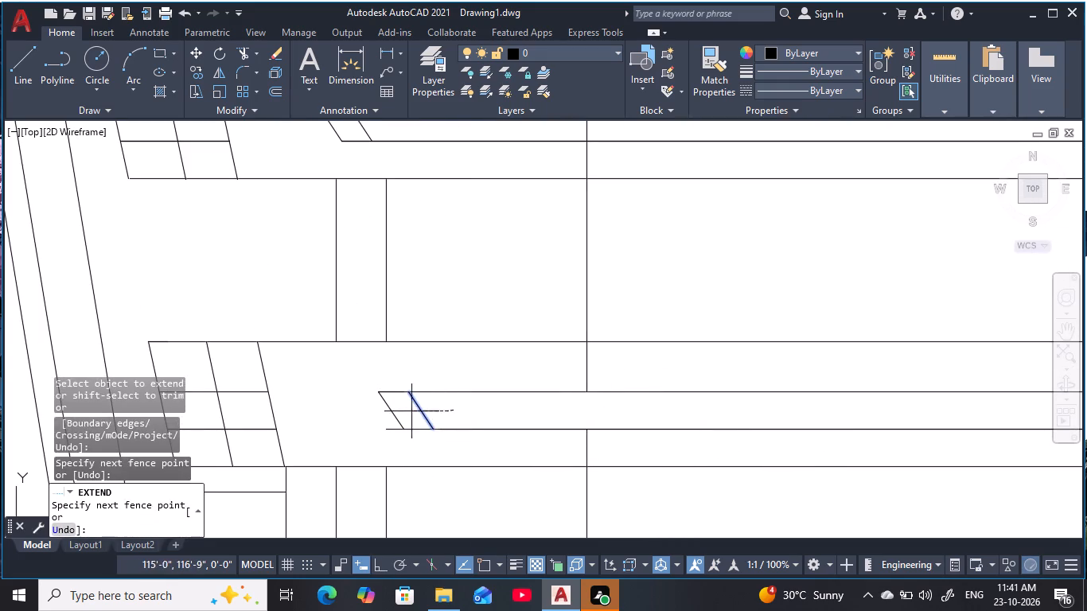
left_click_drag(399, 413, 372, 416)
key("Escape")
key("Escape")
key("Escape")
key("Escape")
Trim the lower edge stub projecting past the slanted left end of the fifth band's inset strip.
key("t")
key("r")
key("space")
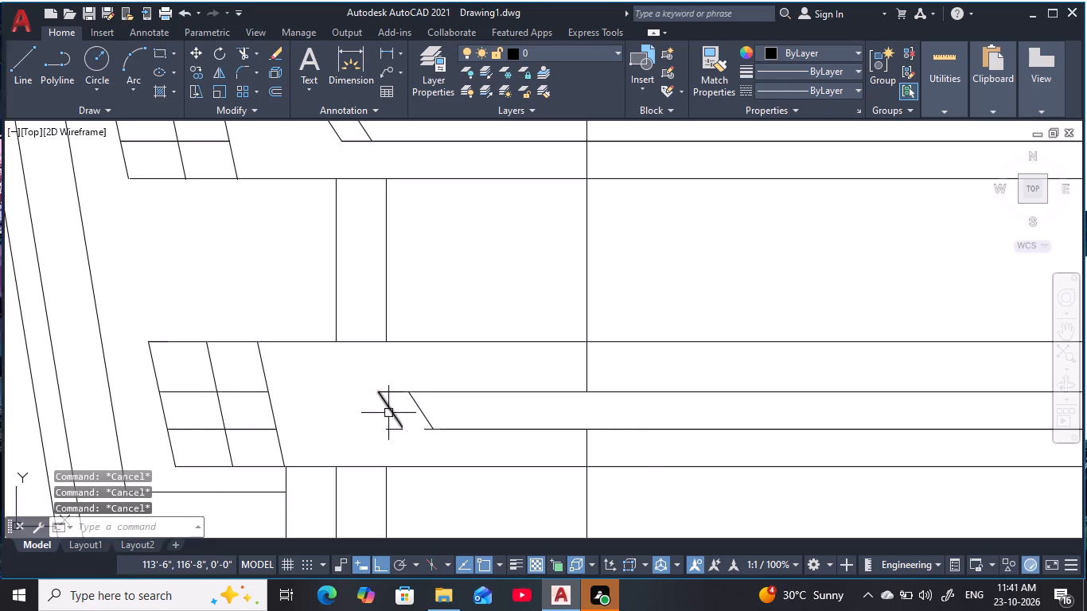
left_click(389, 430)
key("Escape")
scroll(512, 461, "down", 1)
middle_click_drag(512, 461, 515, 430)
key("Escape")
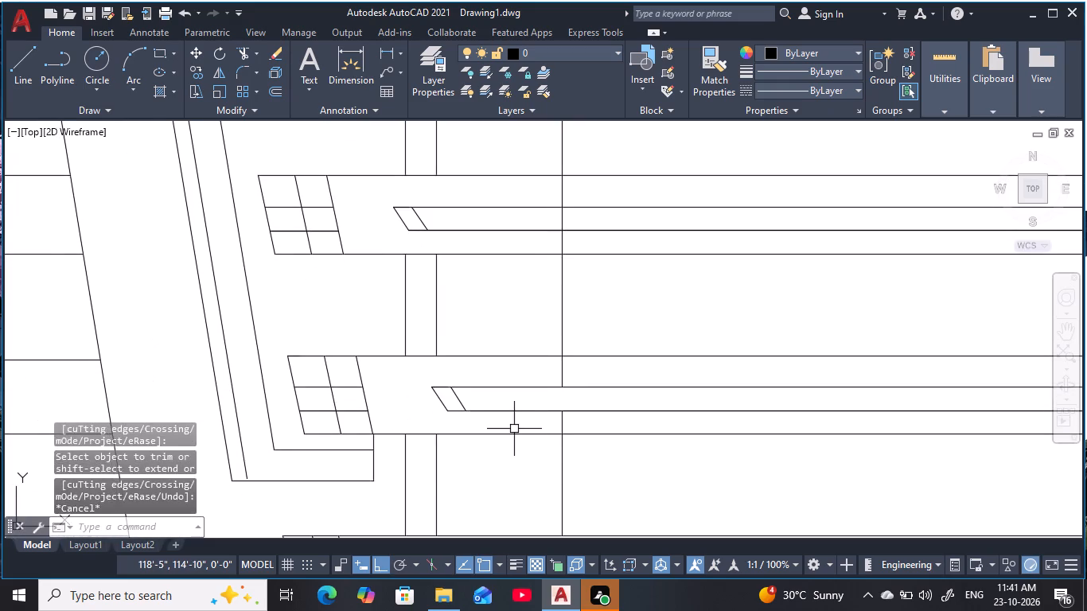
key("Escape")
key("Escape")
key("Escape")
key("Escape")
Trim the new vertical line's remaining segments above and below the inset strip inside the fifth band.
type("tr")
key("space")
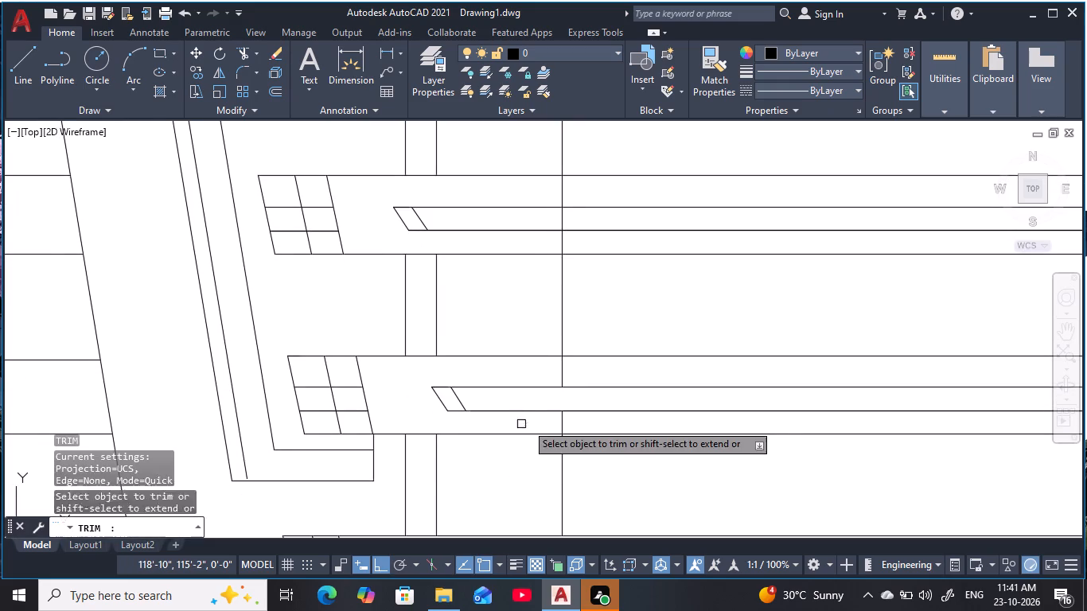
scroll(556, 414, "up", 1)
left_click_drag(579, 427, 541, 432)
left_click_drag(596, 357, 555, 356)
Trim the new vertical line's segments inside the fourth band, including across its inset strip.
scroll(540, 295, "down", 3)
middle_click_drag(512, 274, 555, 412)
scroll(575, 385, "up", 4)
left_click_drag(594, 372, 558, 376)
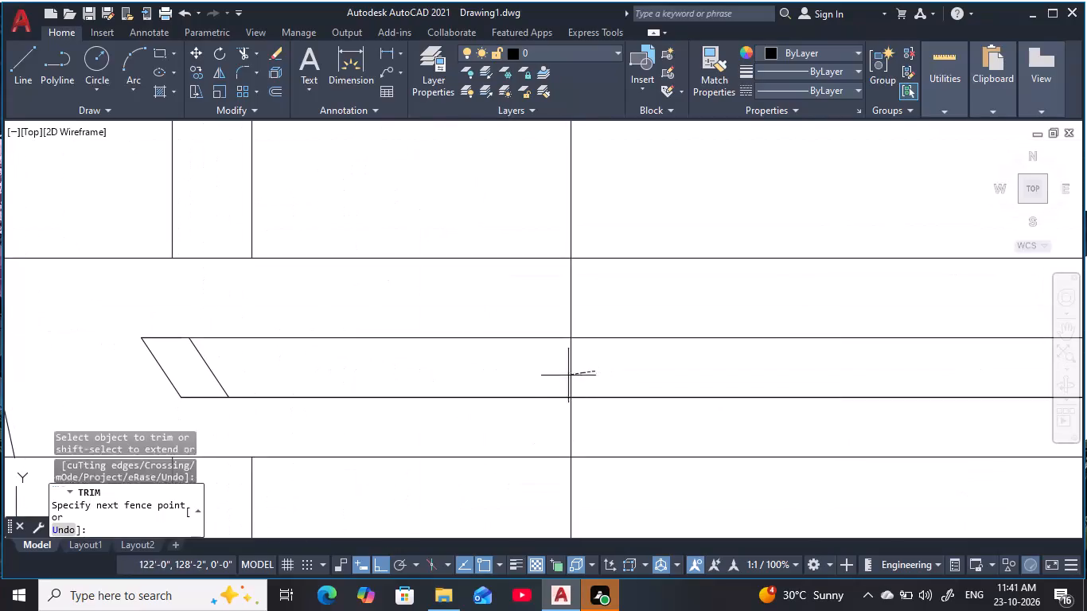
left_click_drag(558, 376, 545, 377)
left_click_drag(602, 282, 533, 301)
left_click_drag(604, 434, 528, 434)
Trim the new vertical line's segments inside the third band, including across its inset strip.
scroll(551, 350, "down", 2)
middle_click_drag(533, 340, 547, 494)
scroll(547, 492, "down", 1)
scroll(555, 409, "up", 3)
left_click_drag(607, 406, 532, 398)
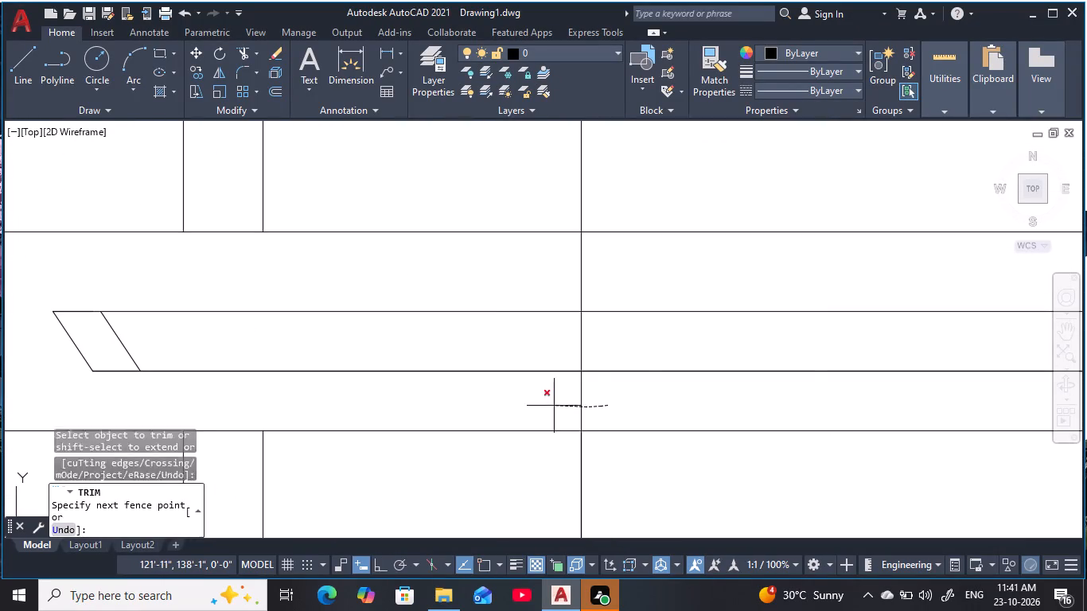
left_click_drag(532, 398, 531, 398)
left_click_drag(625, 327, 559, 343)
left_click_drag(632, 294, 547, 290)
Trim the new vertical line's segments inside the second band, including across its inset strip.
scroll(537, 283, "down", 2)
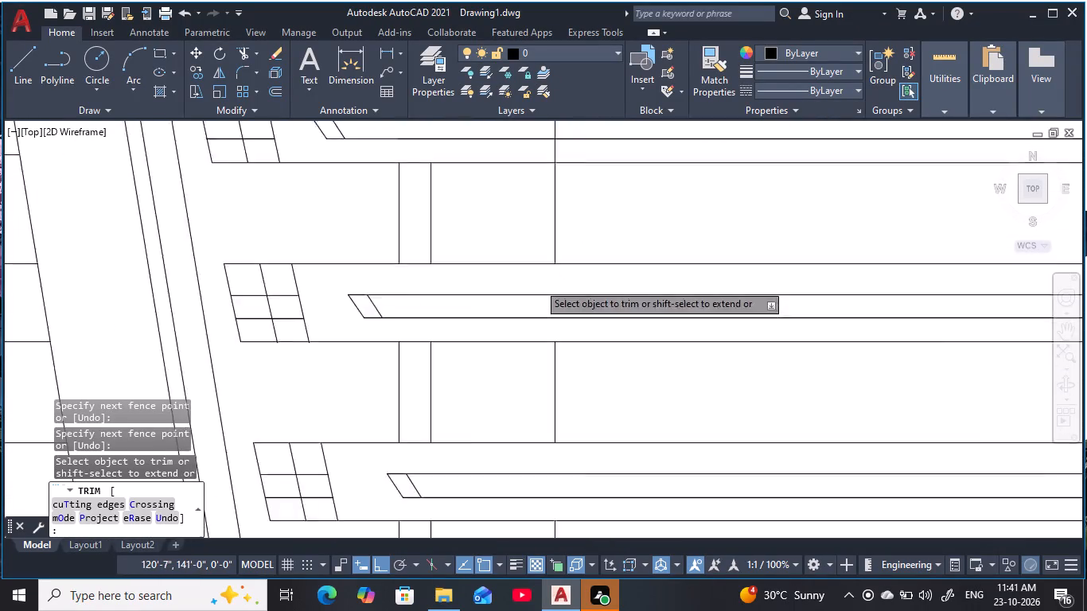
scroll(537, 285, "down", 1)
middle_click_drag(537, 285, 562, 470)
scroll(585, 372, "up", 2)
left_click_drag(575, 325, 513, 327)
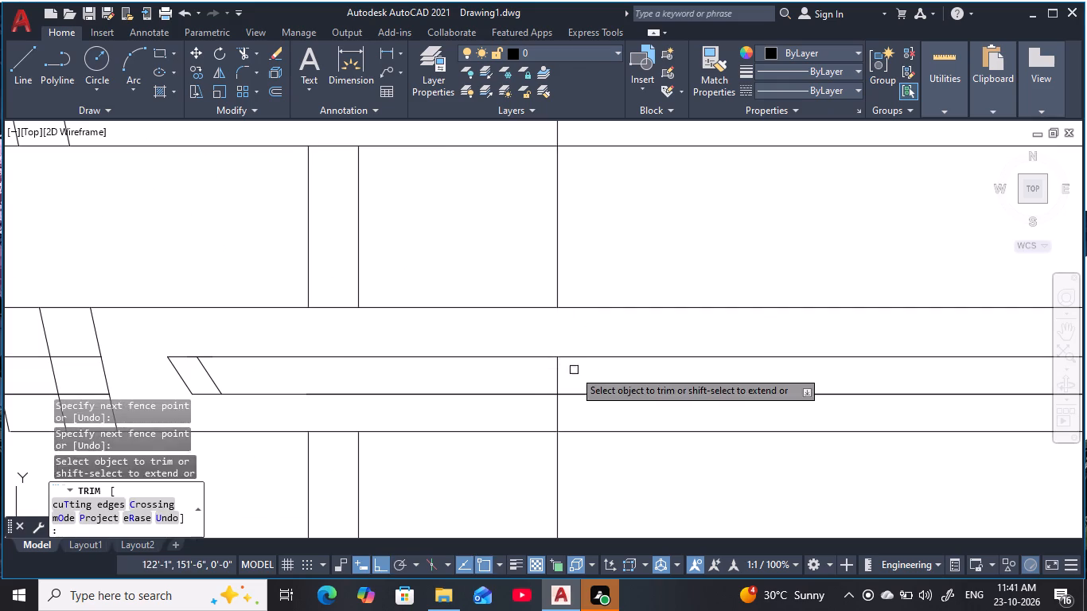
left_click_drag(574, 370, 532, 379)
left_click_drag(587, 417, 543, 419)
Trim the new vertical line's segments inside the top band, including across its inset strip.
scroll(567, 352, "down", 1)
middle_click_drag(566, 350, 602, 512)
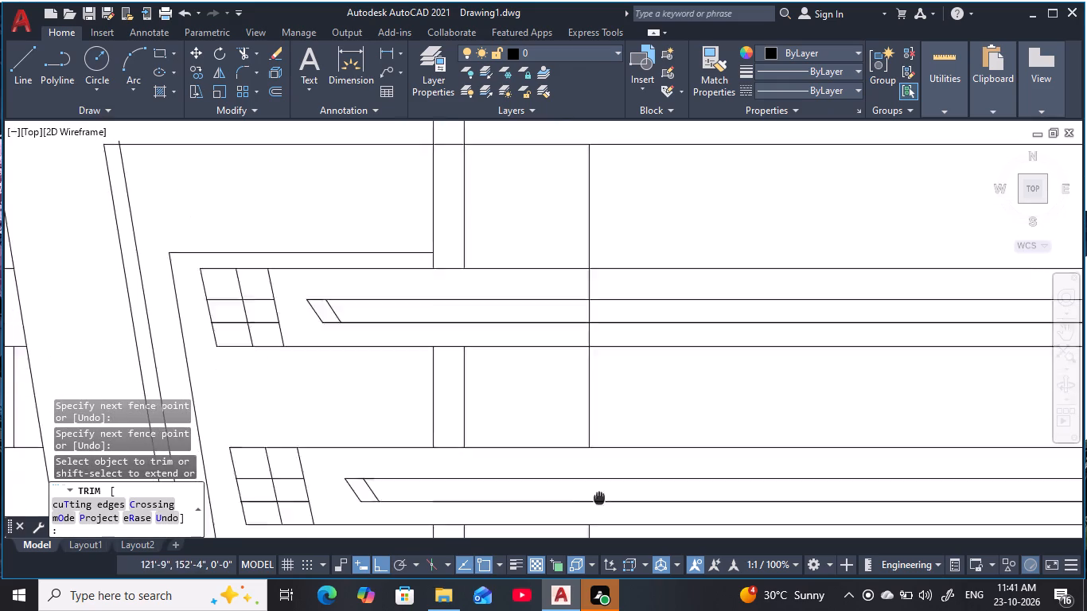
middle_click_drag(602, 512, 599, 548)
scroll(618, 398, "up", 2)
left_click_drag(597, 372, 528, 374)
left_click_drag(566, 290, 532, 302)
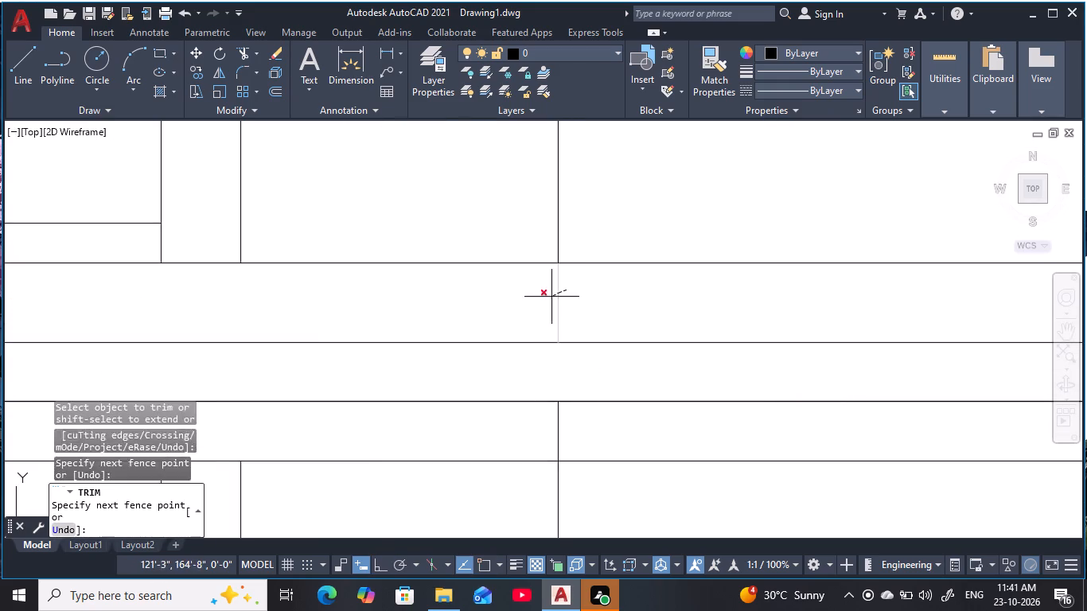
left_click_drag(532, 302, 527, 307)
left_click_drag(578, 438, 520, 441)
scroll(582, 349, "down", 3)
middle_click_drag(581, 356, 600, 424)
scroll(684, 473, "down", 2)
middle_click_drag(641, 428, 551, 296)
key("Escape")
key("Escape")
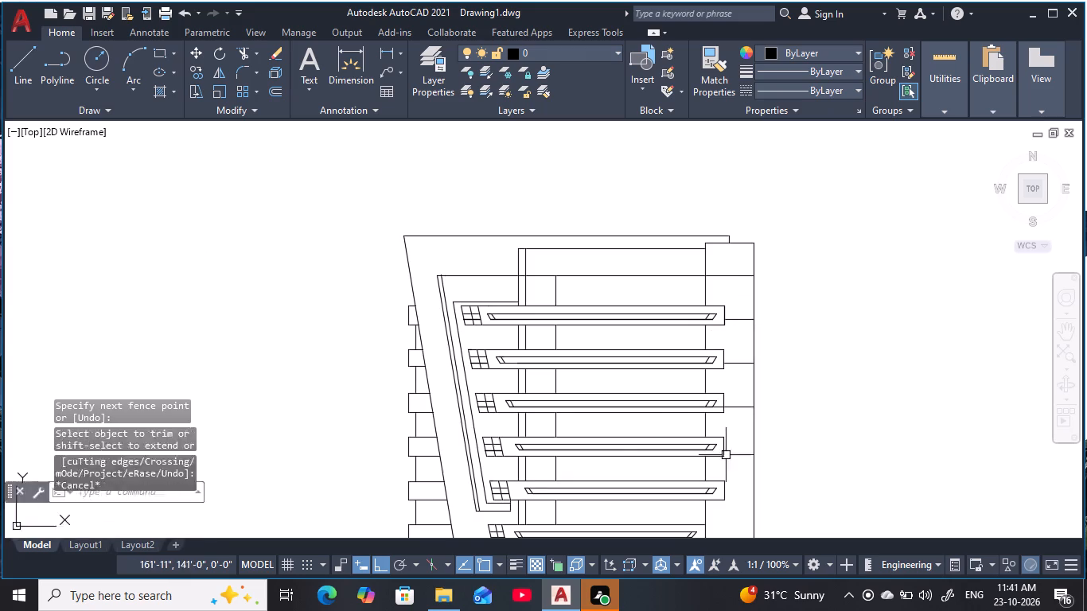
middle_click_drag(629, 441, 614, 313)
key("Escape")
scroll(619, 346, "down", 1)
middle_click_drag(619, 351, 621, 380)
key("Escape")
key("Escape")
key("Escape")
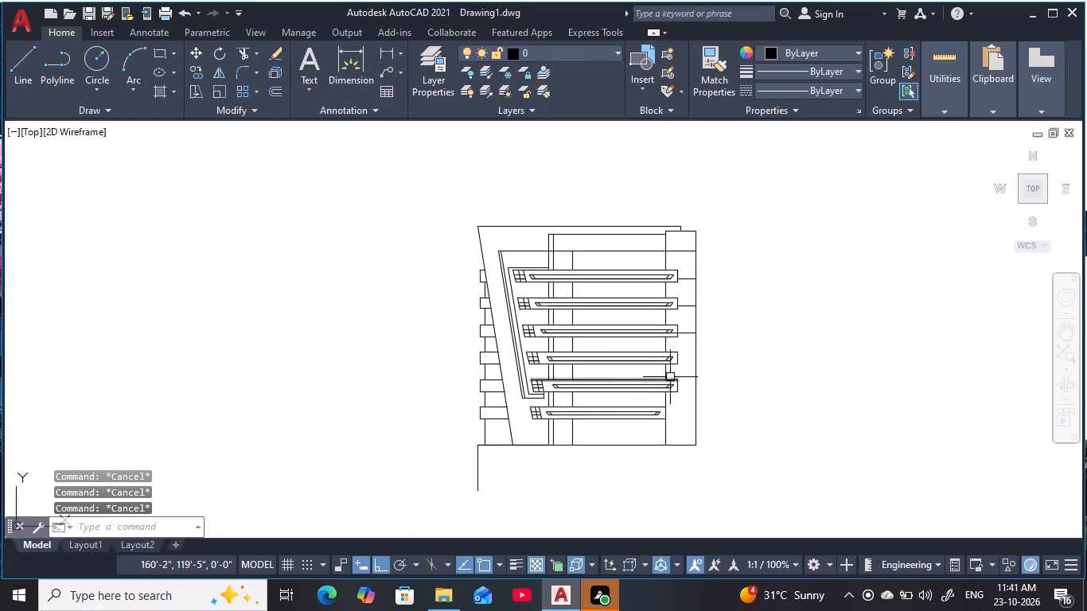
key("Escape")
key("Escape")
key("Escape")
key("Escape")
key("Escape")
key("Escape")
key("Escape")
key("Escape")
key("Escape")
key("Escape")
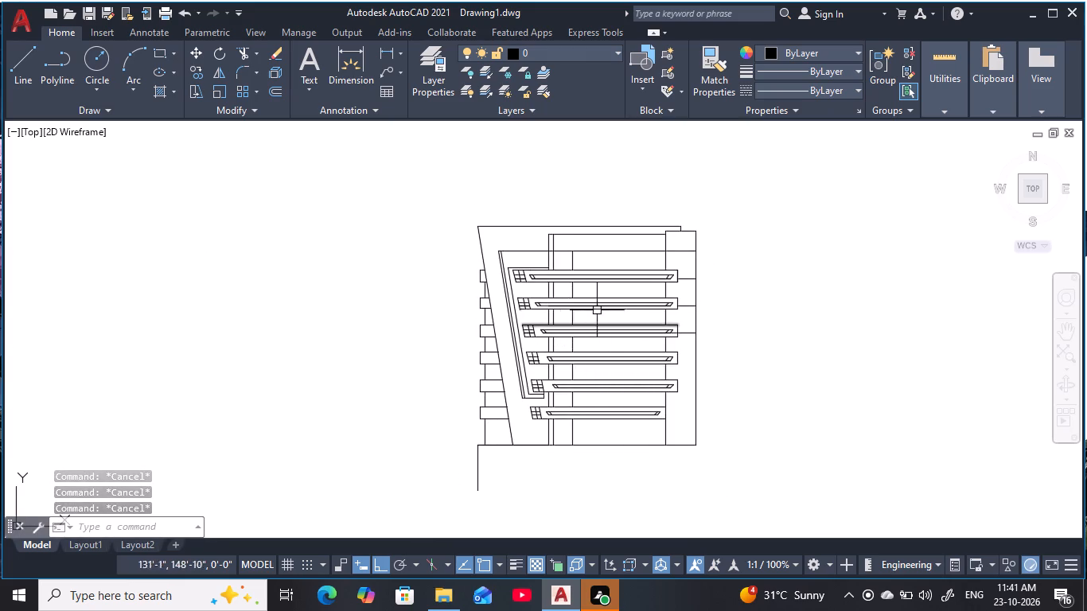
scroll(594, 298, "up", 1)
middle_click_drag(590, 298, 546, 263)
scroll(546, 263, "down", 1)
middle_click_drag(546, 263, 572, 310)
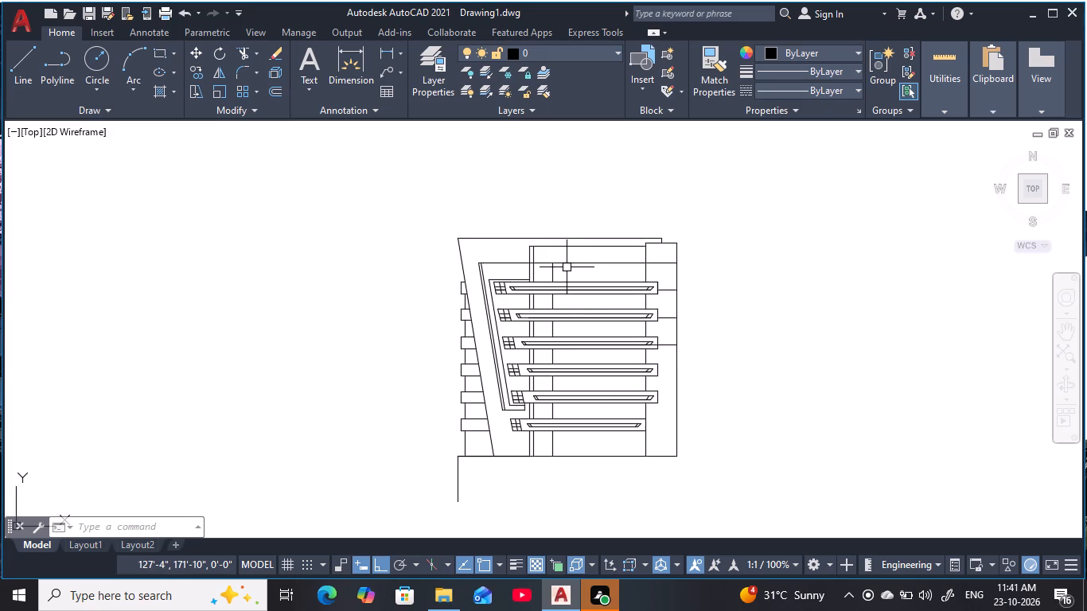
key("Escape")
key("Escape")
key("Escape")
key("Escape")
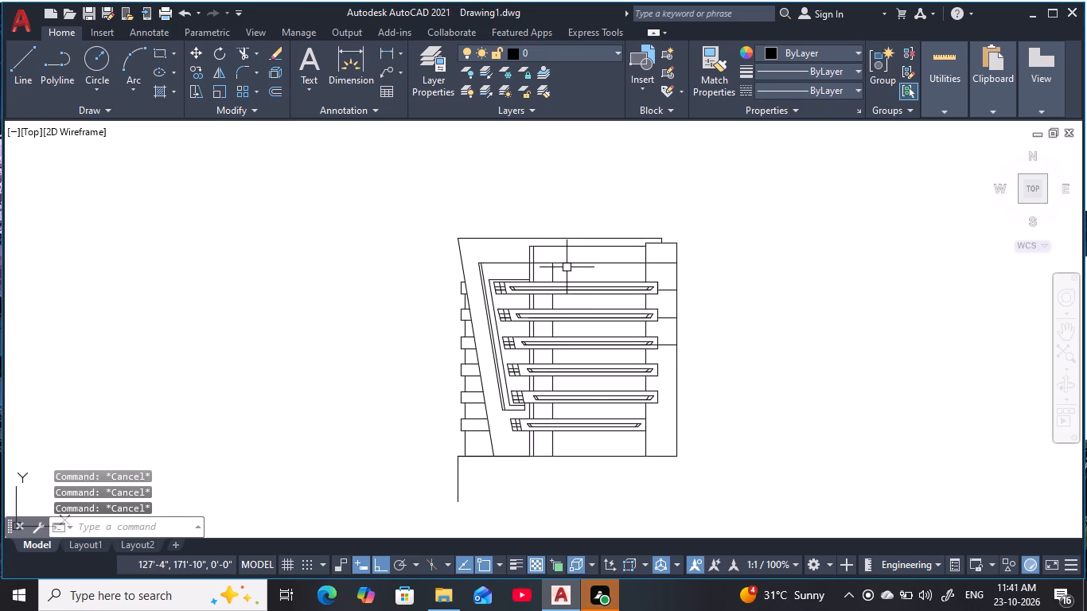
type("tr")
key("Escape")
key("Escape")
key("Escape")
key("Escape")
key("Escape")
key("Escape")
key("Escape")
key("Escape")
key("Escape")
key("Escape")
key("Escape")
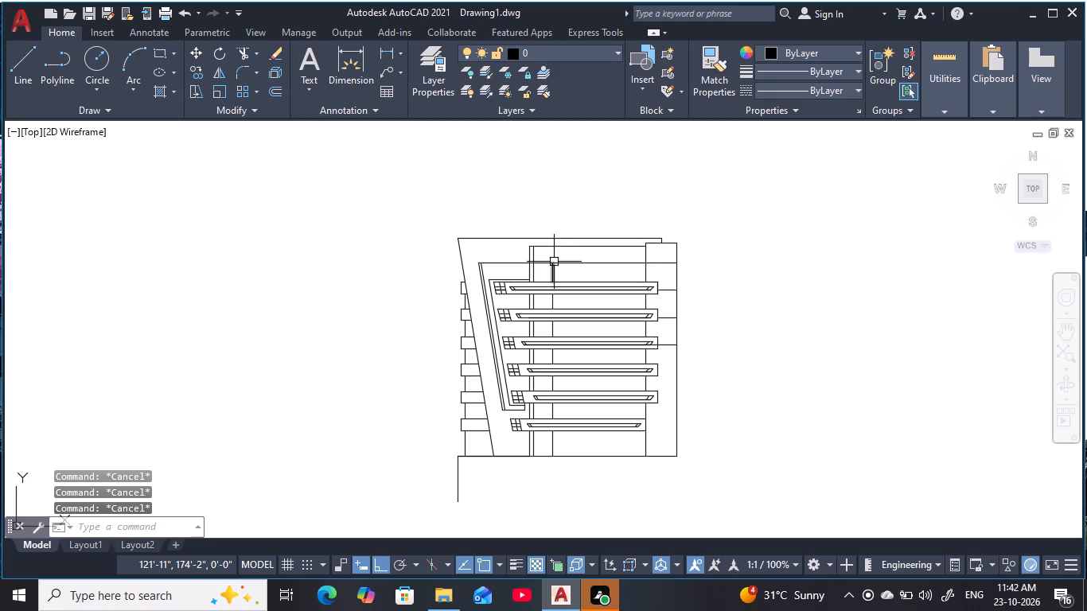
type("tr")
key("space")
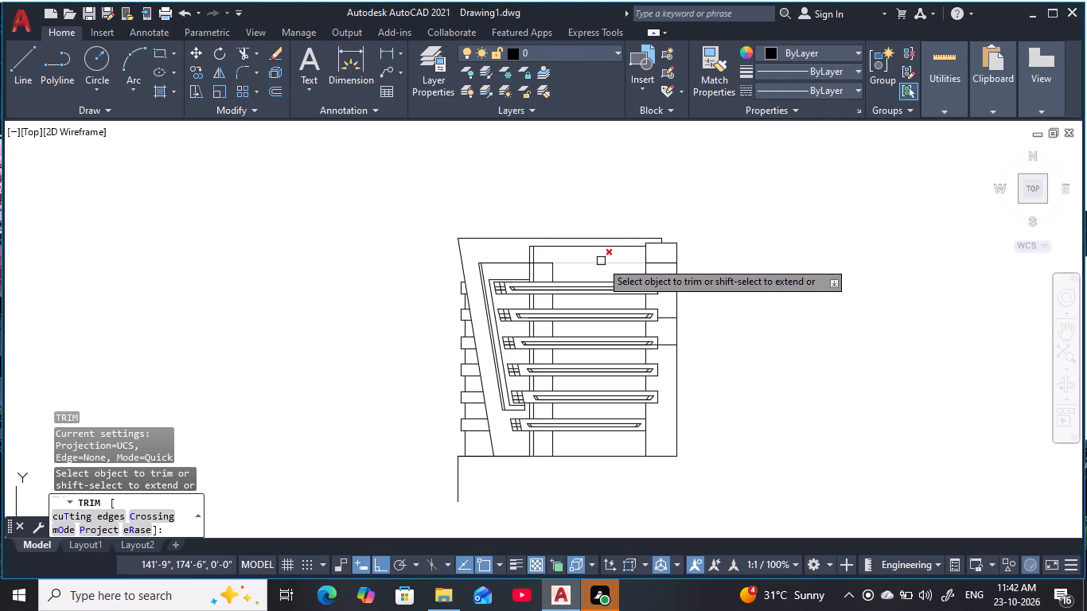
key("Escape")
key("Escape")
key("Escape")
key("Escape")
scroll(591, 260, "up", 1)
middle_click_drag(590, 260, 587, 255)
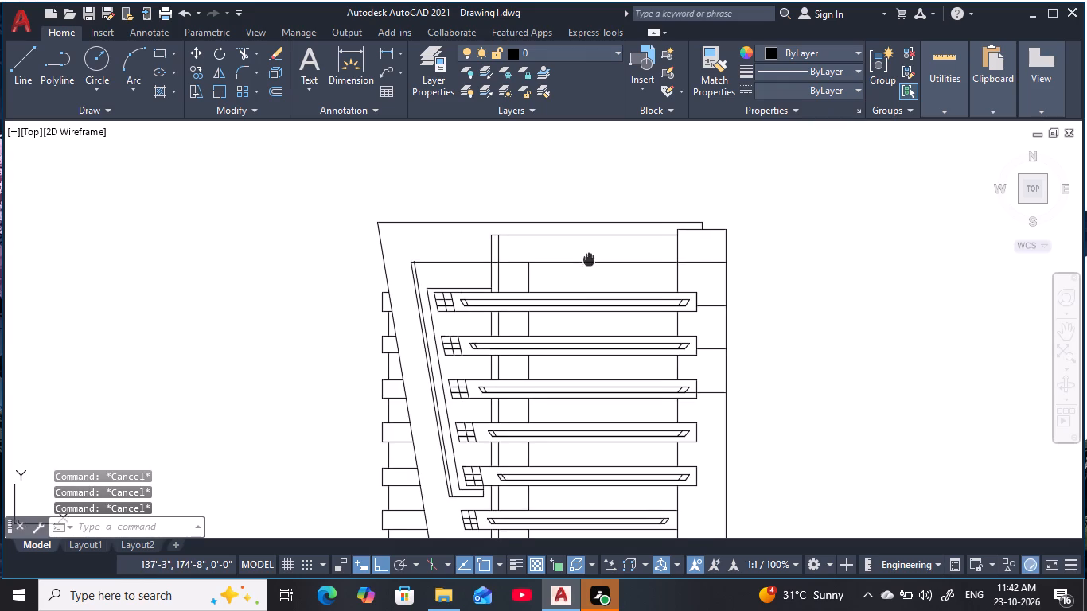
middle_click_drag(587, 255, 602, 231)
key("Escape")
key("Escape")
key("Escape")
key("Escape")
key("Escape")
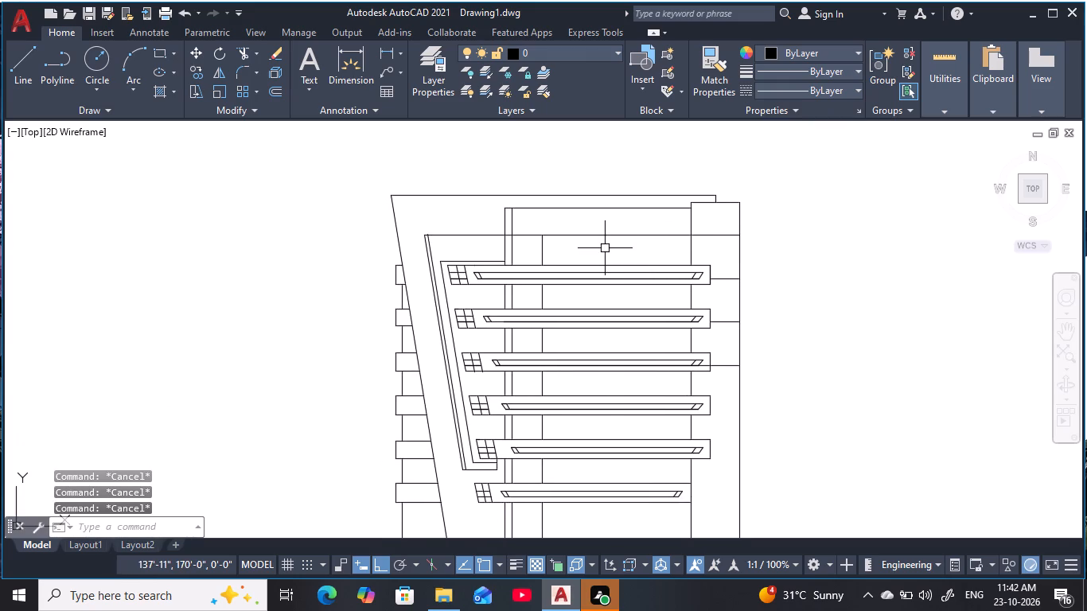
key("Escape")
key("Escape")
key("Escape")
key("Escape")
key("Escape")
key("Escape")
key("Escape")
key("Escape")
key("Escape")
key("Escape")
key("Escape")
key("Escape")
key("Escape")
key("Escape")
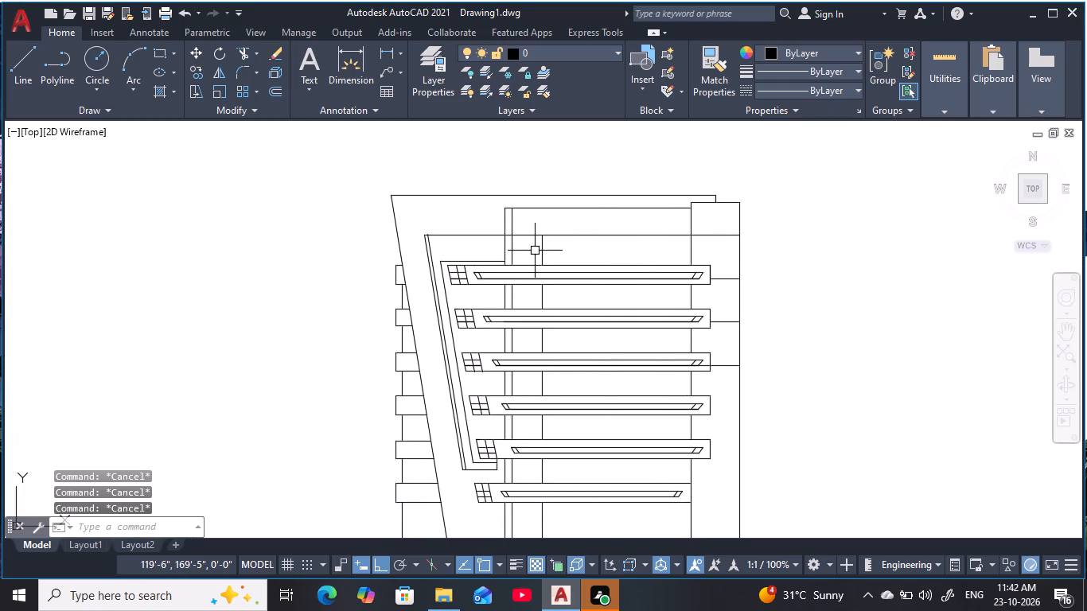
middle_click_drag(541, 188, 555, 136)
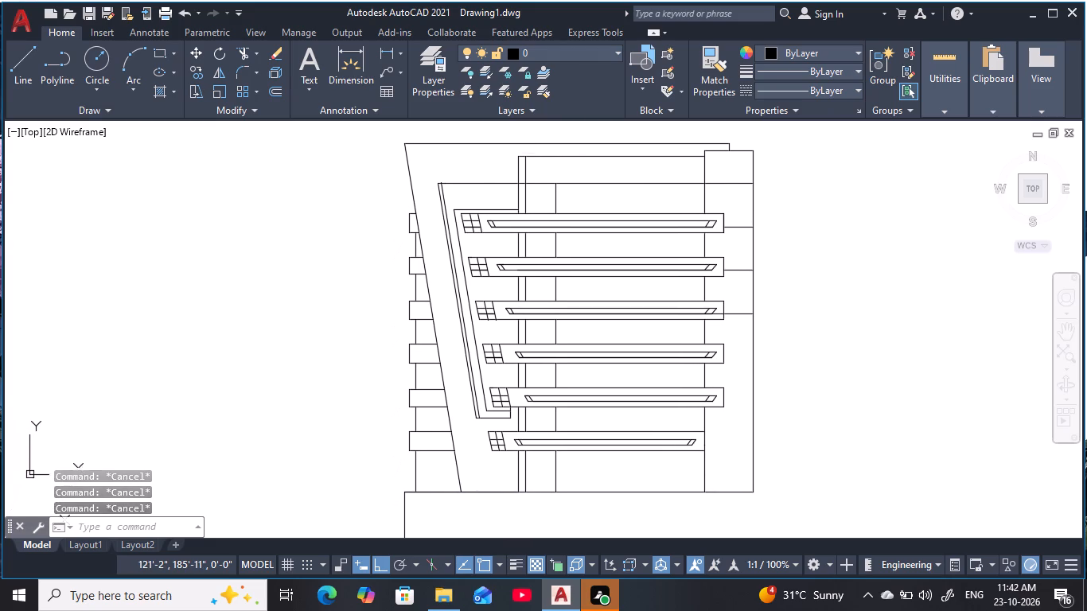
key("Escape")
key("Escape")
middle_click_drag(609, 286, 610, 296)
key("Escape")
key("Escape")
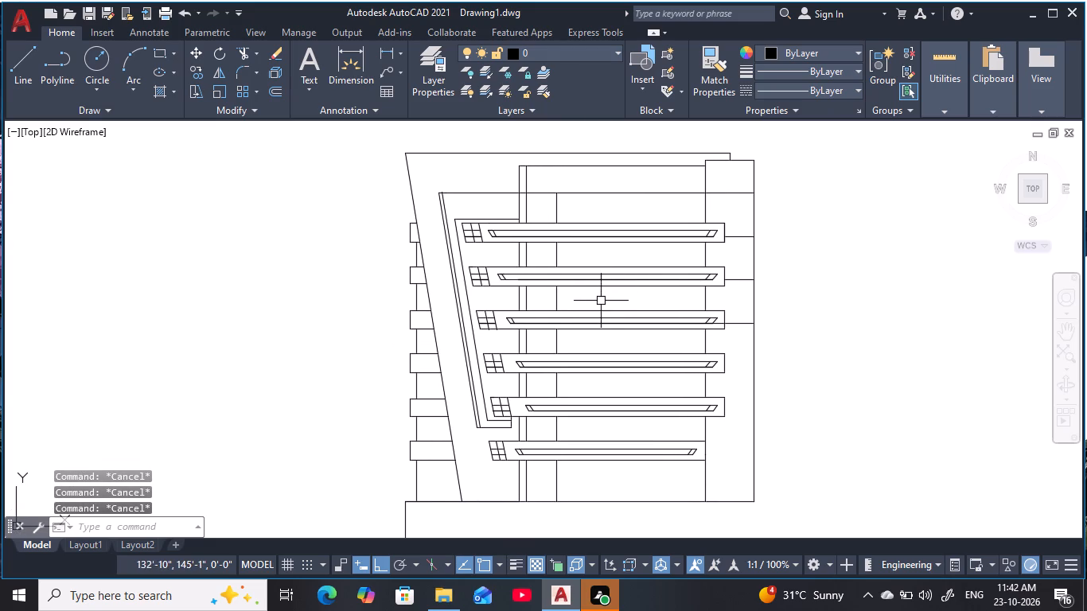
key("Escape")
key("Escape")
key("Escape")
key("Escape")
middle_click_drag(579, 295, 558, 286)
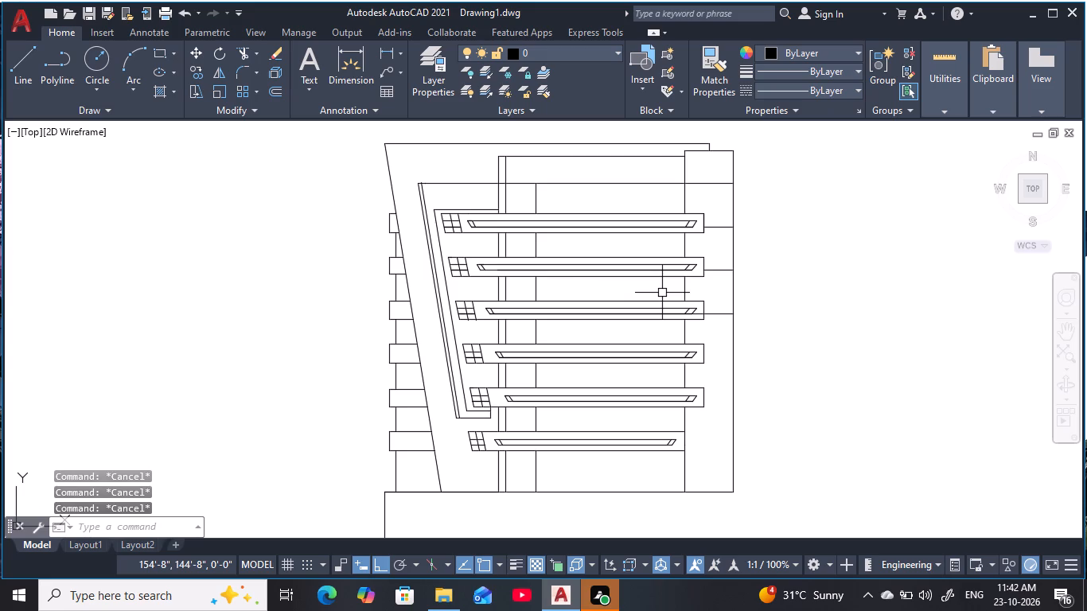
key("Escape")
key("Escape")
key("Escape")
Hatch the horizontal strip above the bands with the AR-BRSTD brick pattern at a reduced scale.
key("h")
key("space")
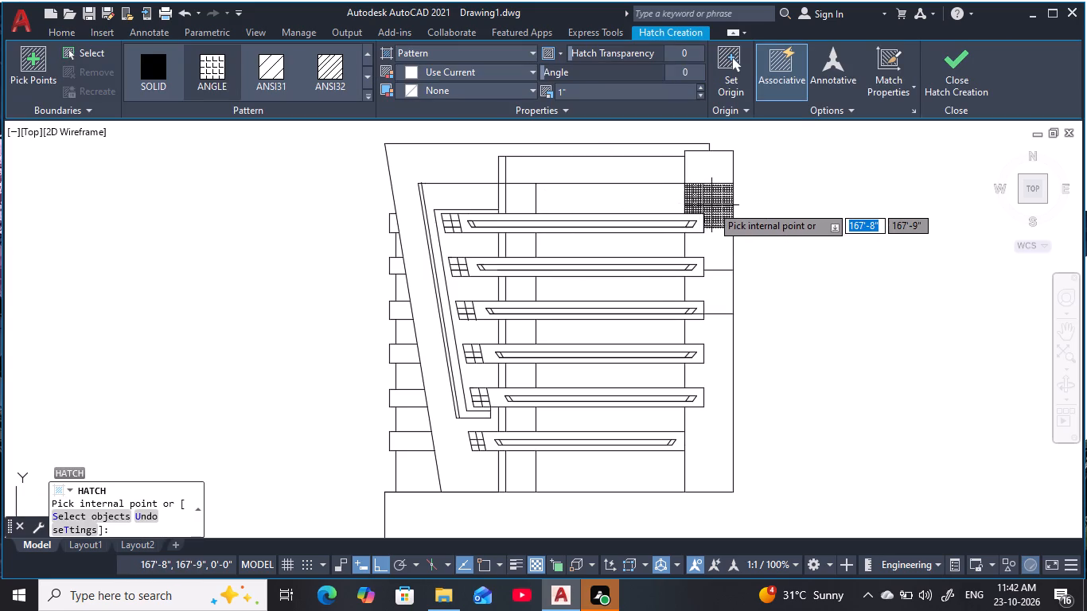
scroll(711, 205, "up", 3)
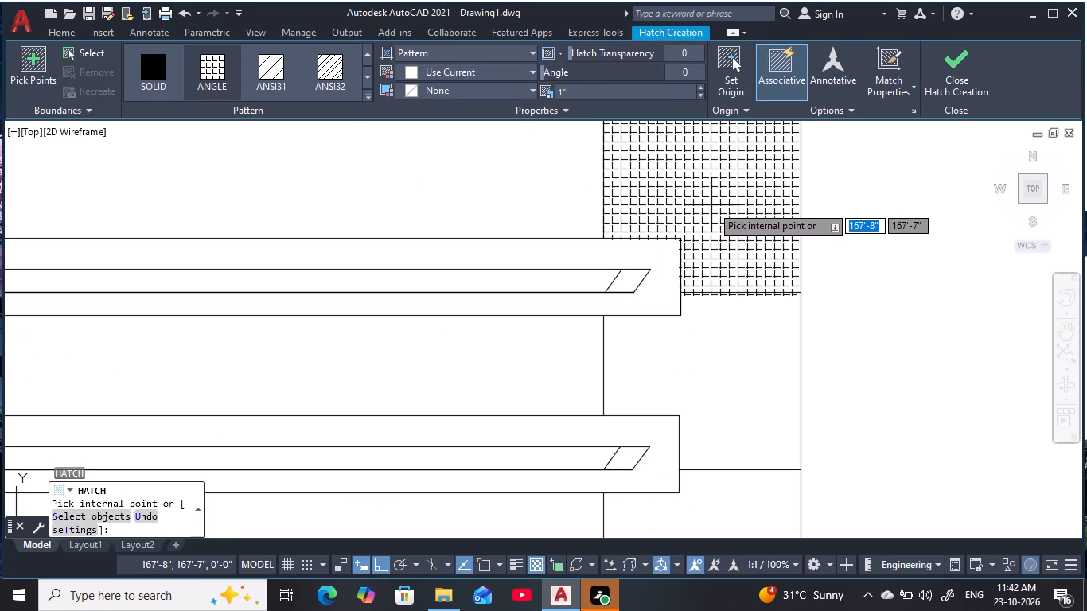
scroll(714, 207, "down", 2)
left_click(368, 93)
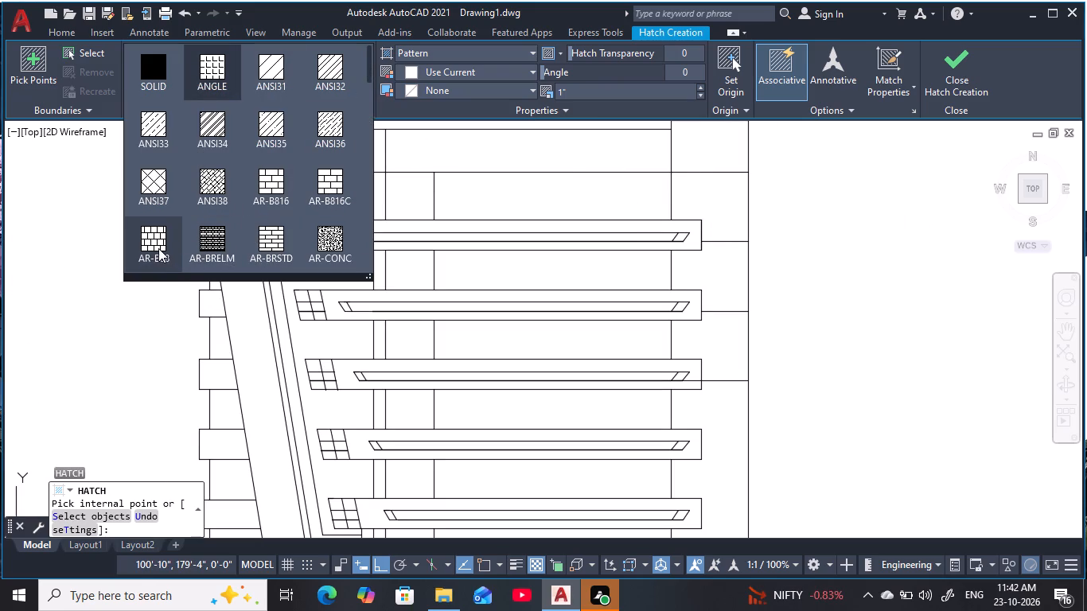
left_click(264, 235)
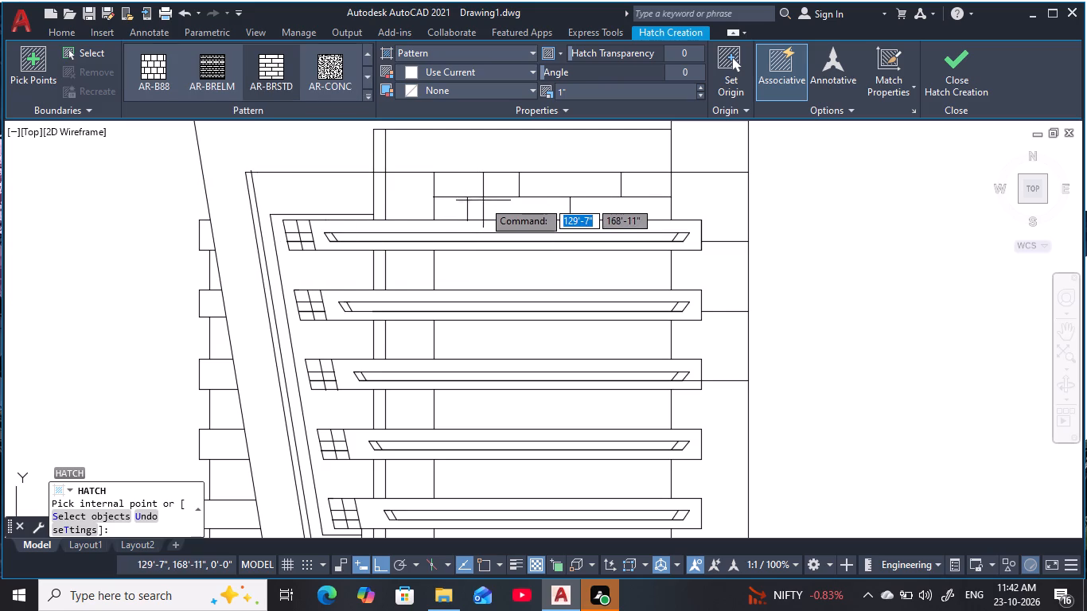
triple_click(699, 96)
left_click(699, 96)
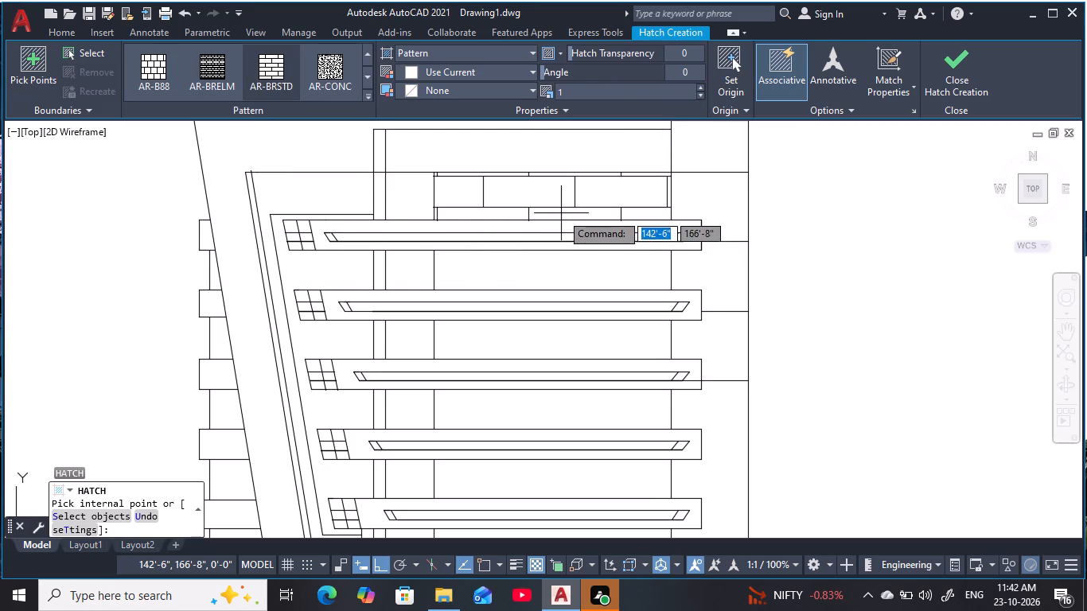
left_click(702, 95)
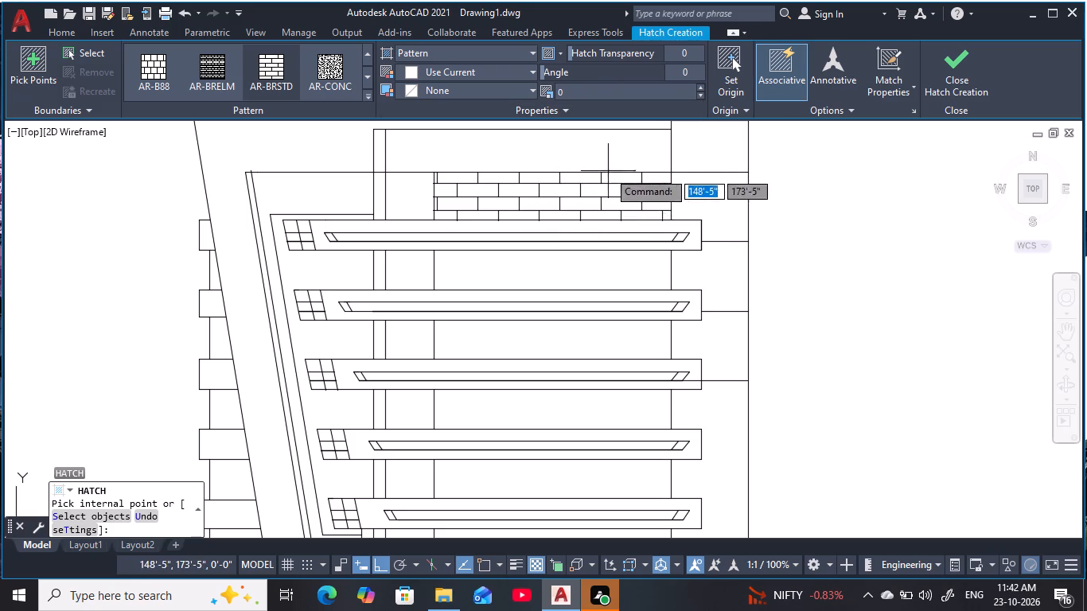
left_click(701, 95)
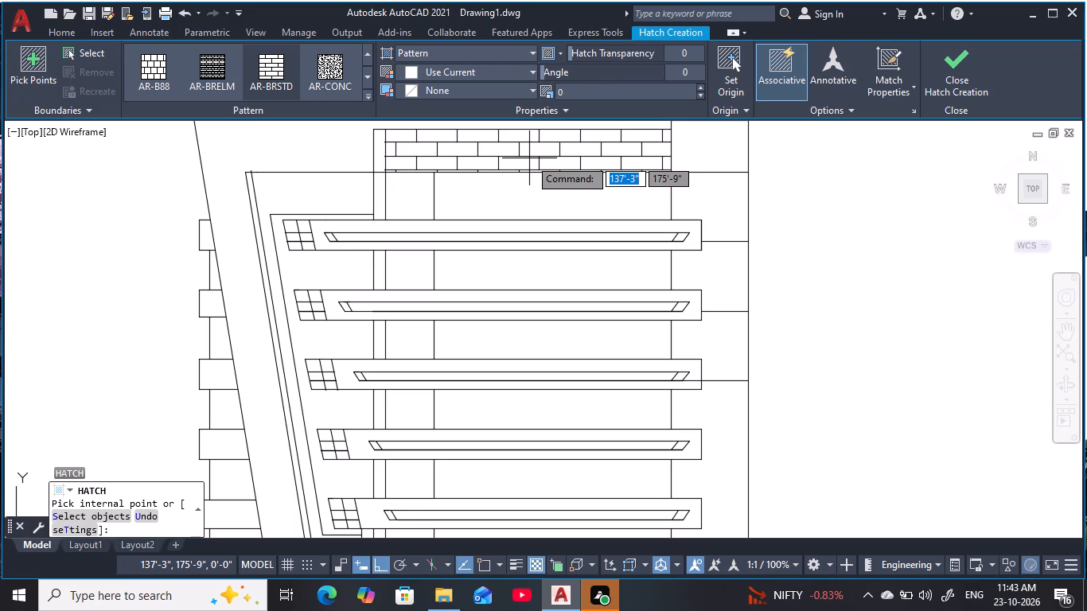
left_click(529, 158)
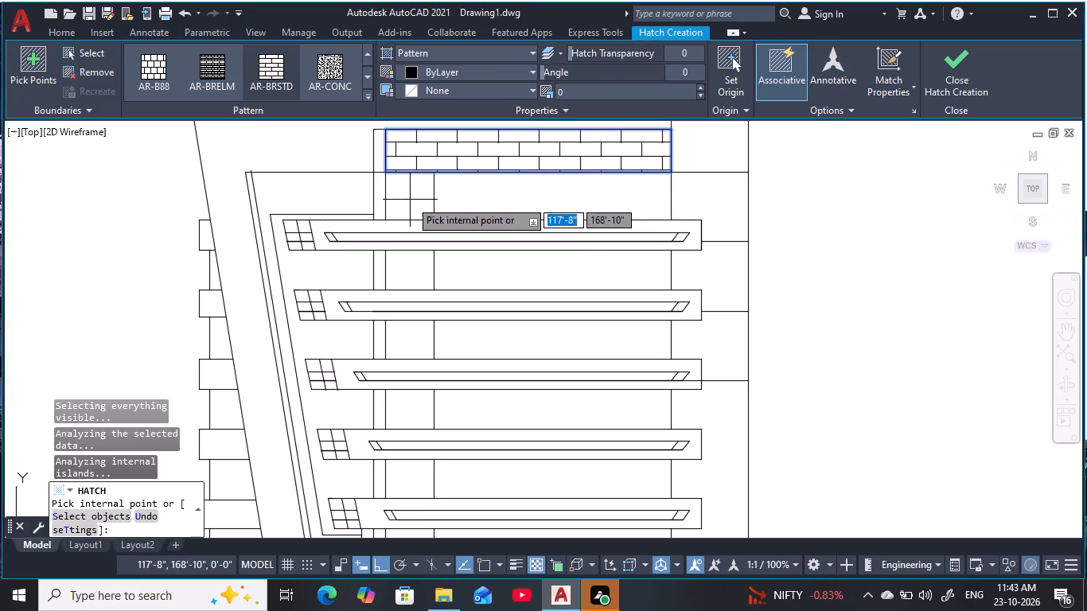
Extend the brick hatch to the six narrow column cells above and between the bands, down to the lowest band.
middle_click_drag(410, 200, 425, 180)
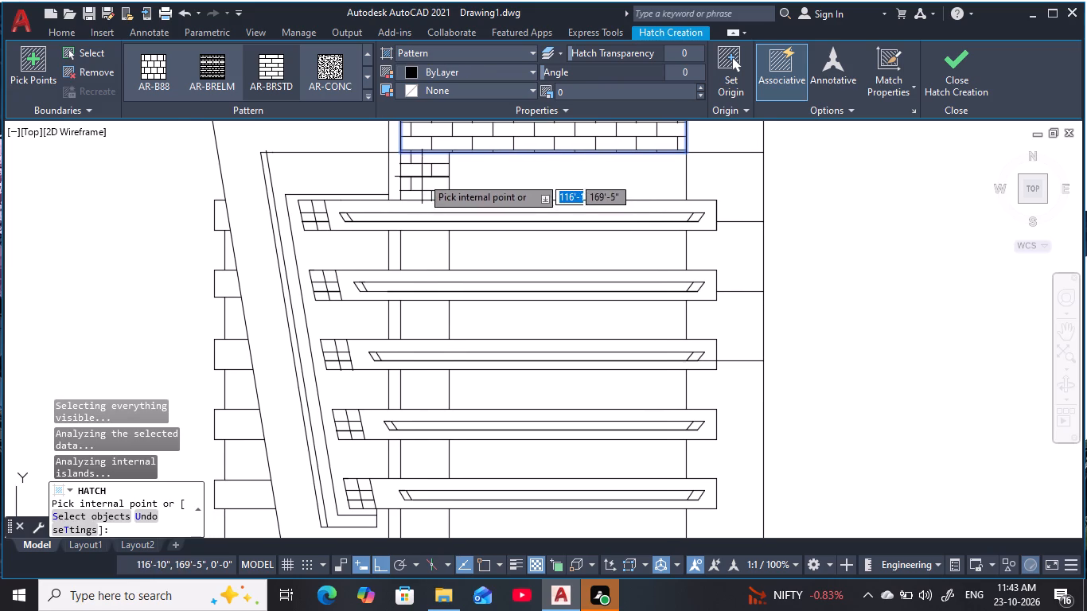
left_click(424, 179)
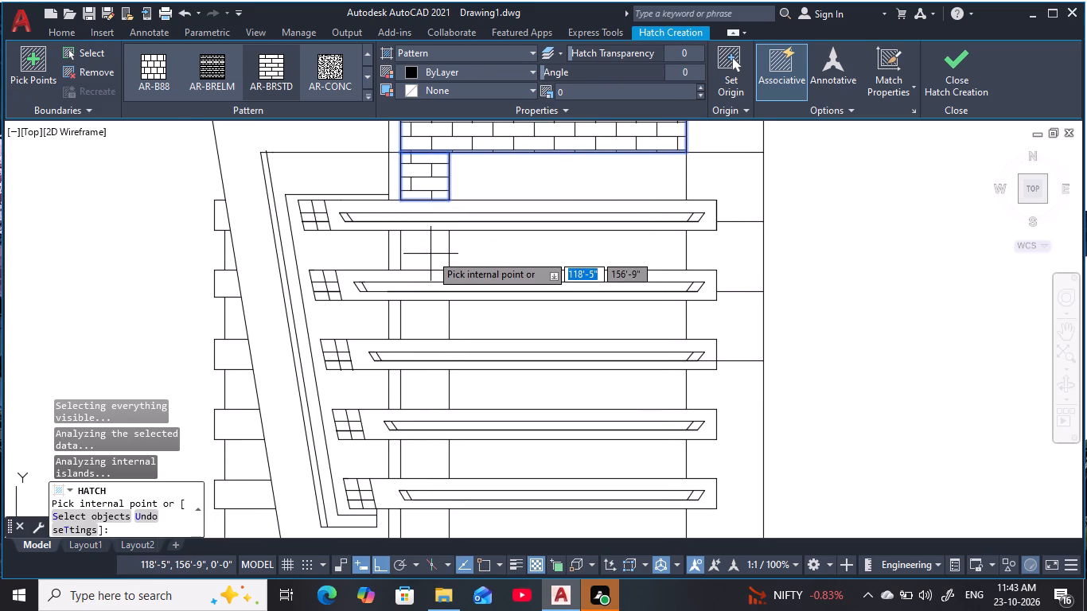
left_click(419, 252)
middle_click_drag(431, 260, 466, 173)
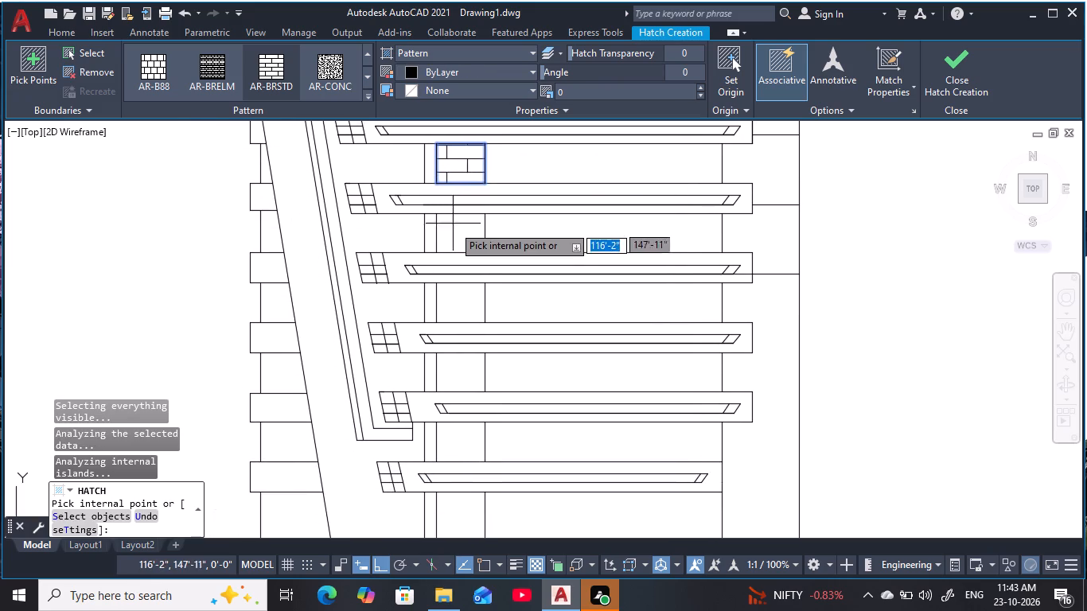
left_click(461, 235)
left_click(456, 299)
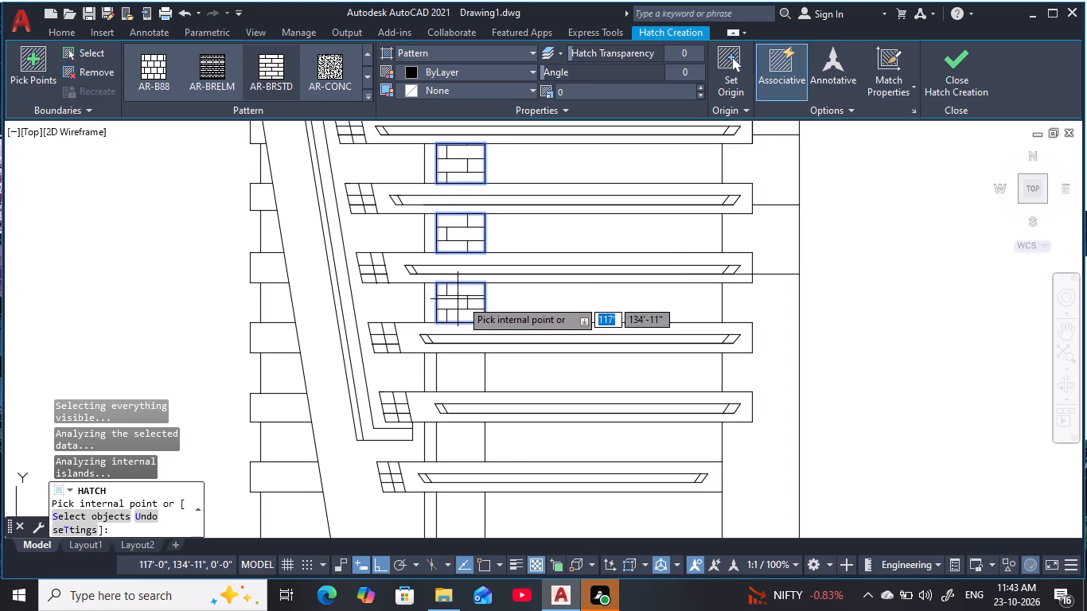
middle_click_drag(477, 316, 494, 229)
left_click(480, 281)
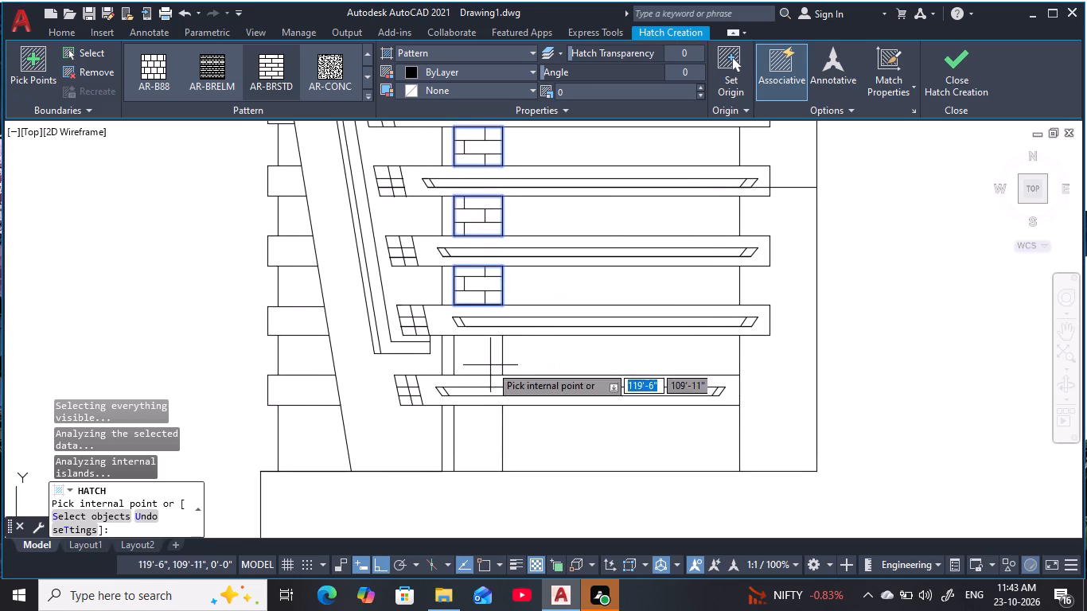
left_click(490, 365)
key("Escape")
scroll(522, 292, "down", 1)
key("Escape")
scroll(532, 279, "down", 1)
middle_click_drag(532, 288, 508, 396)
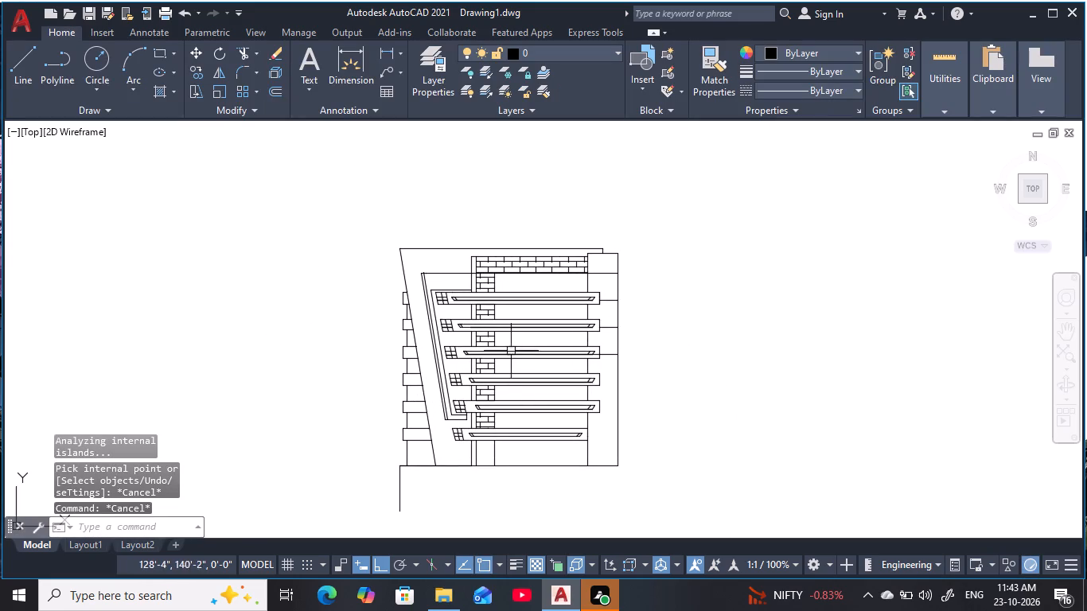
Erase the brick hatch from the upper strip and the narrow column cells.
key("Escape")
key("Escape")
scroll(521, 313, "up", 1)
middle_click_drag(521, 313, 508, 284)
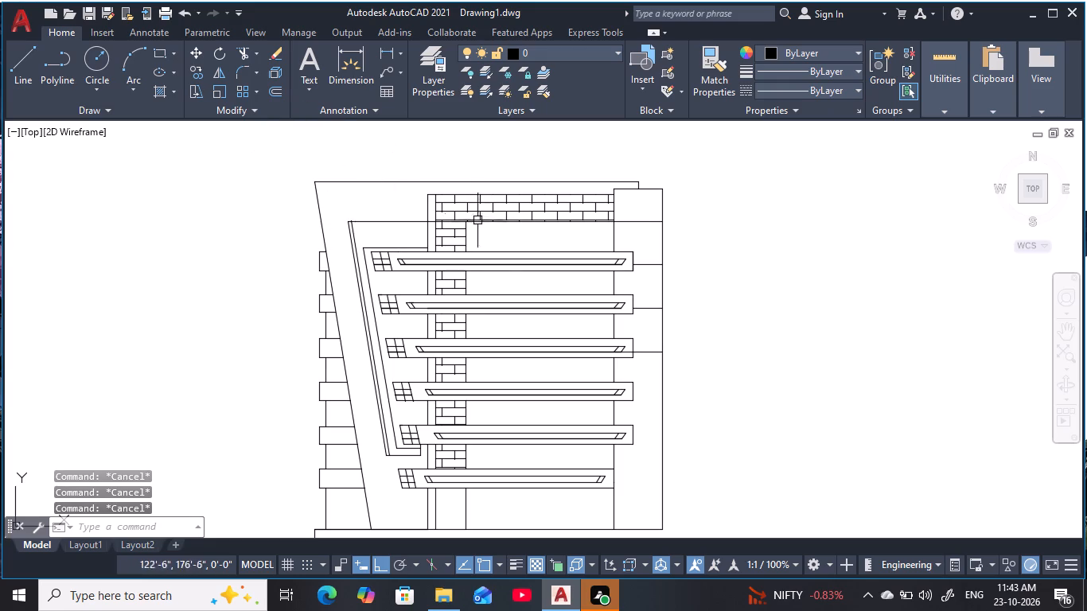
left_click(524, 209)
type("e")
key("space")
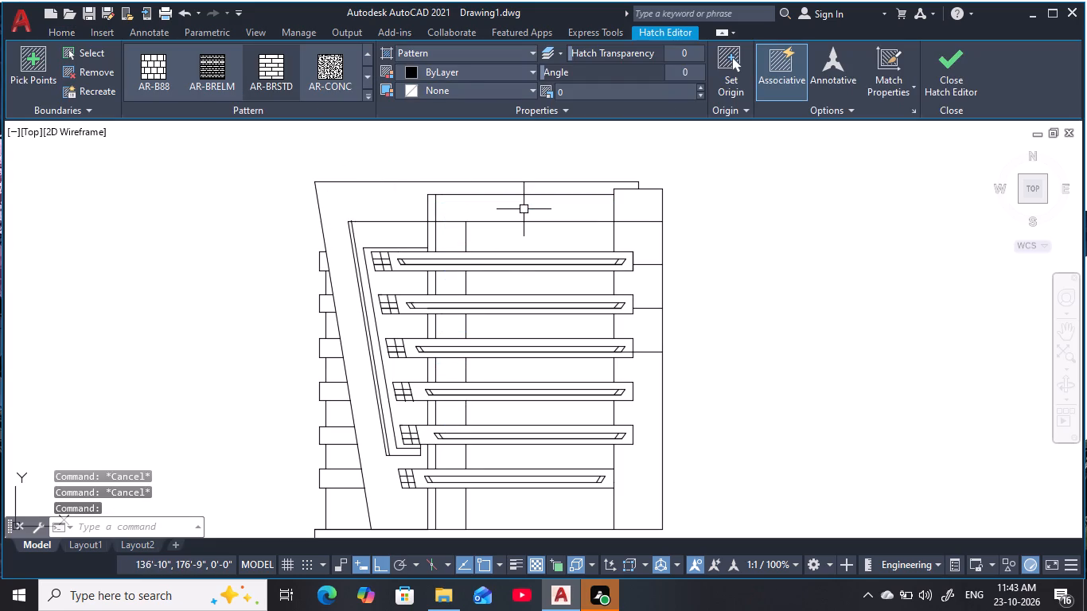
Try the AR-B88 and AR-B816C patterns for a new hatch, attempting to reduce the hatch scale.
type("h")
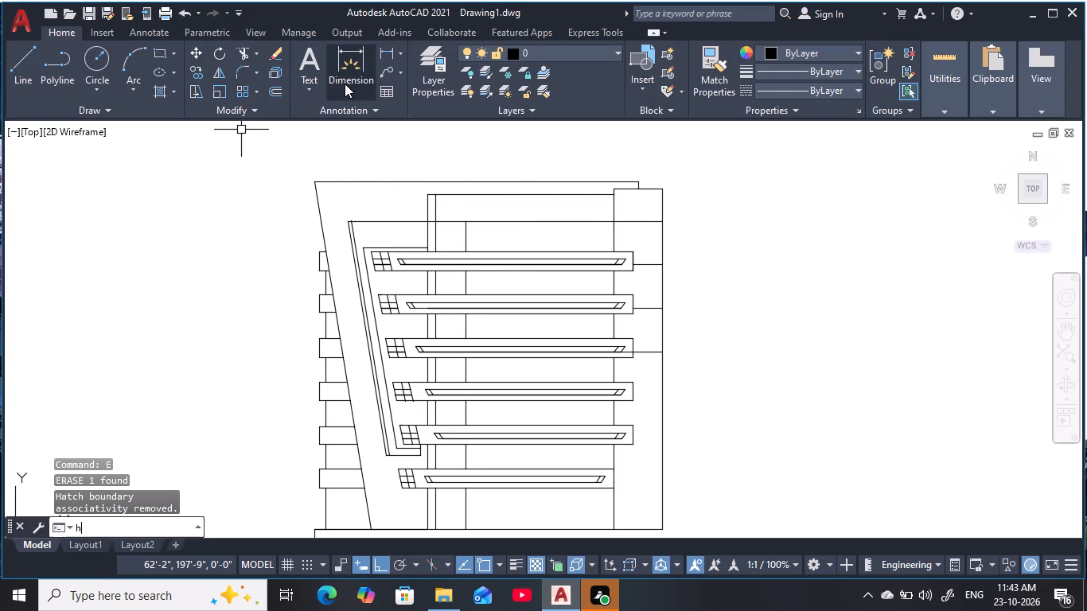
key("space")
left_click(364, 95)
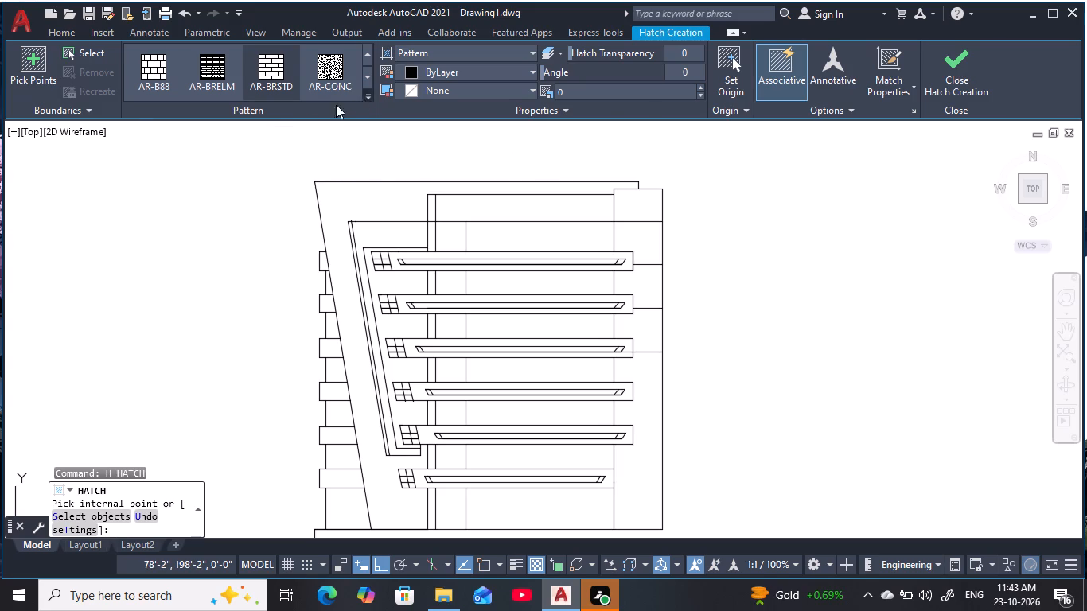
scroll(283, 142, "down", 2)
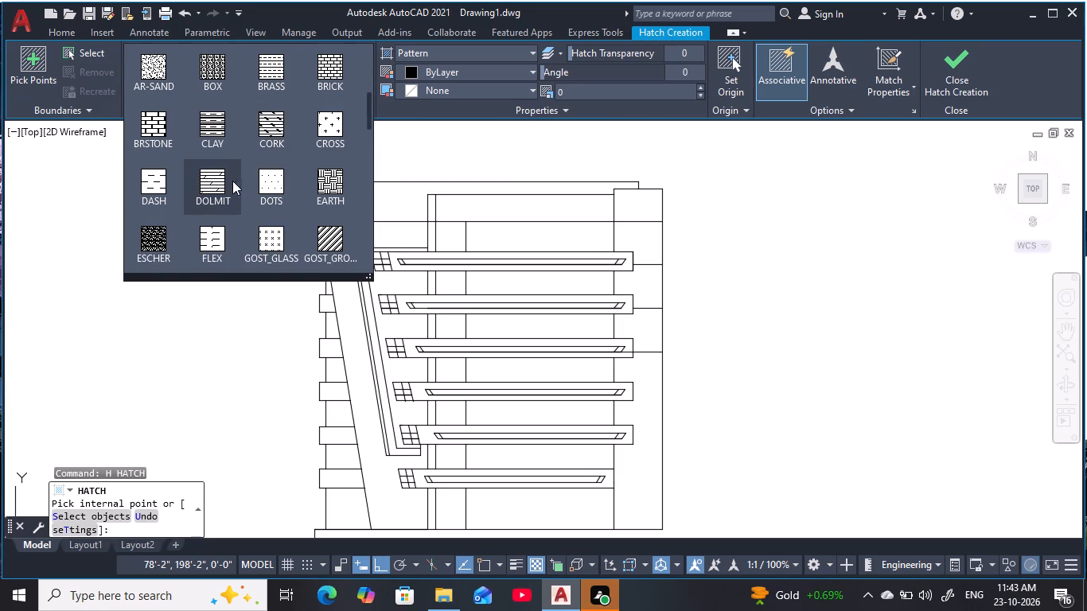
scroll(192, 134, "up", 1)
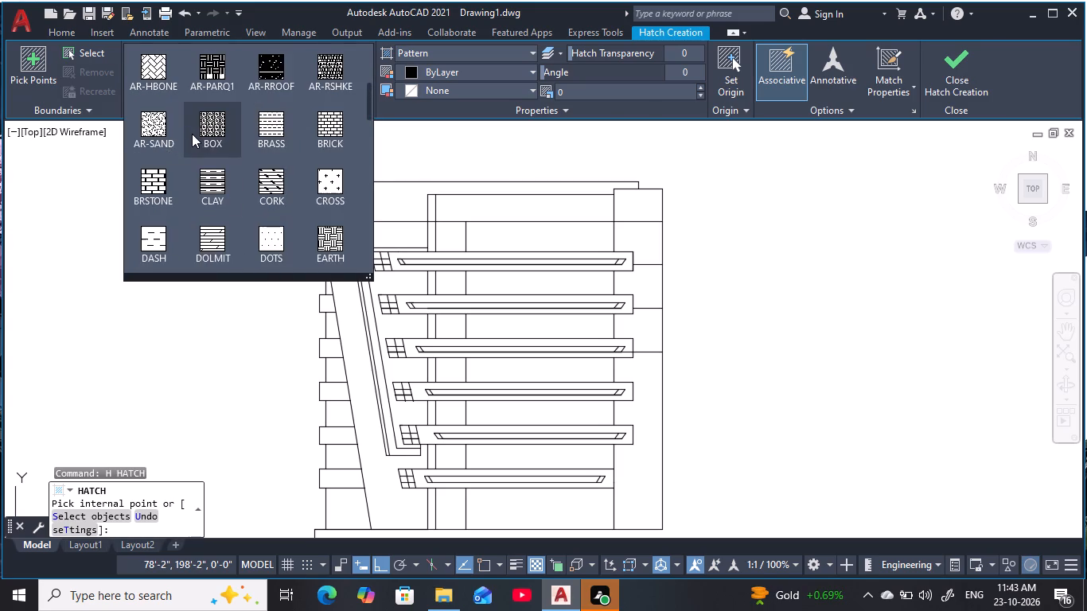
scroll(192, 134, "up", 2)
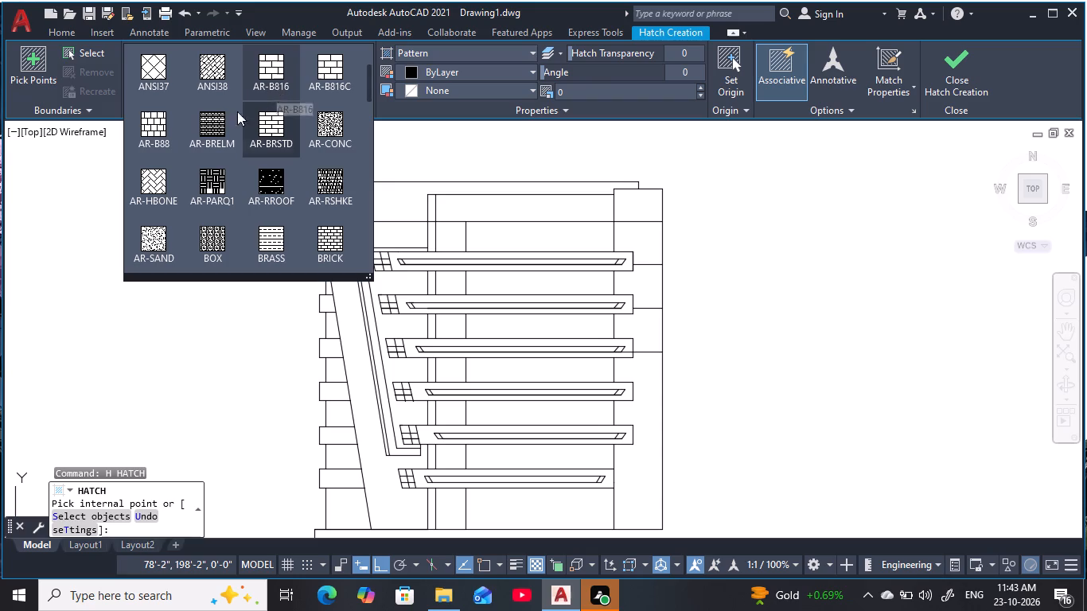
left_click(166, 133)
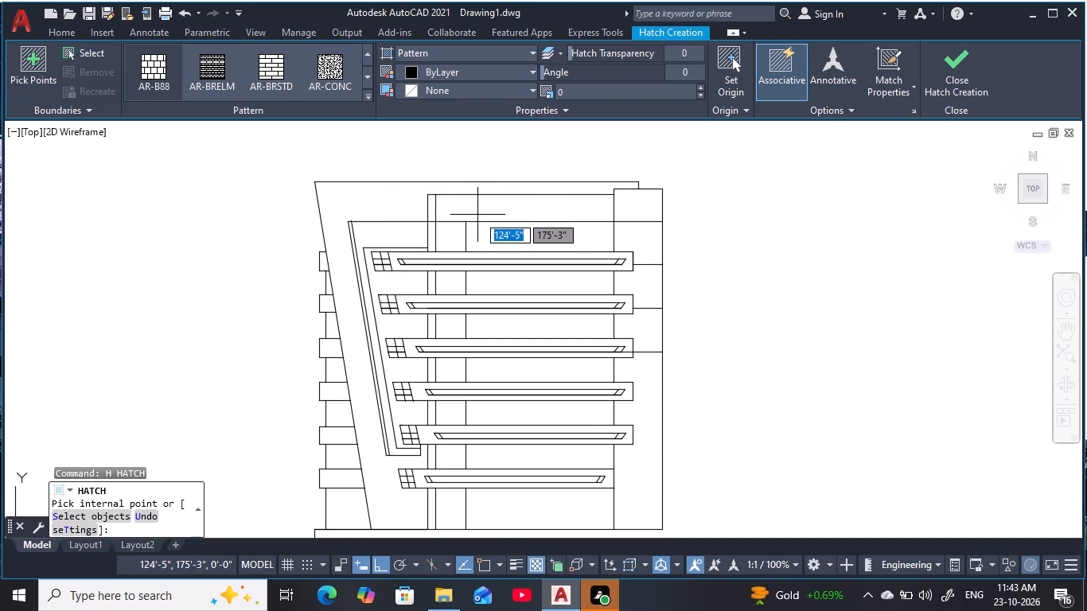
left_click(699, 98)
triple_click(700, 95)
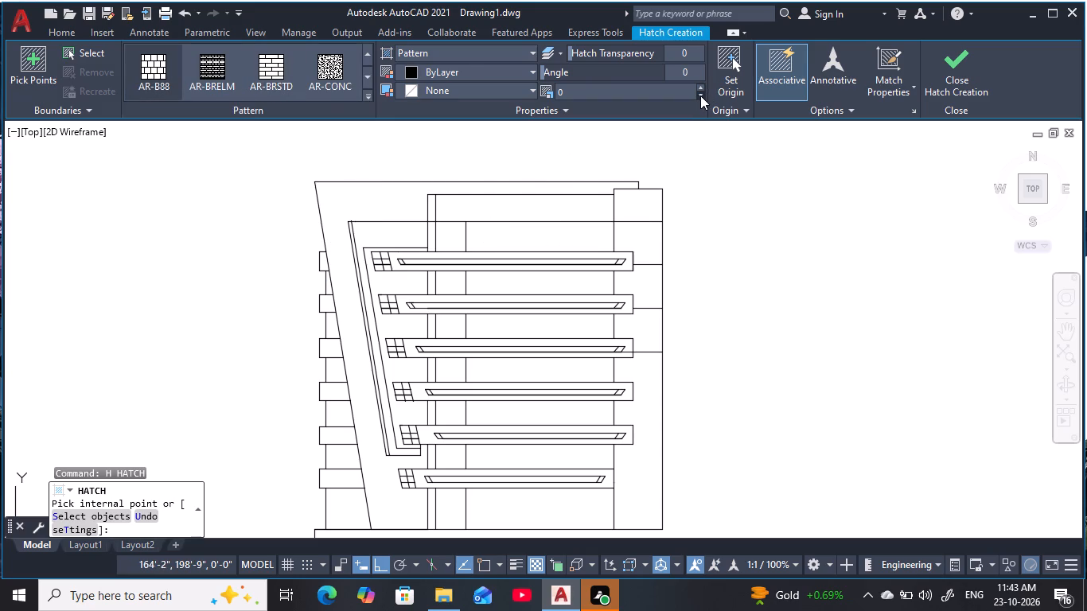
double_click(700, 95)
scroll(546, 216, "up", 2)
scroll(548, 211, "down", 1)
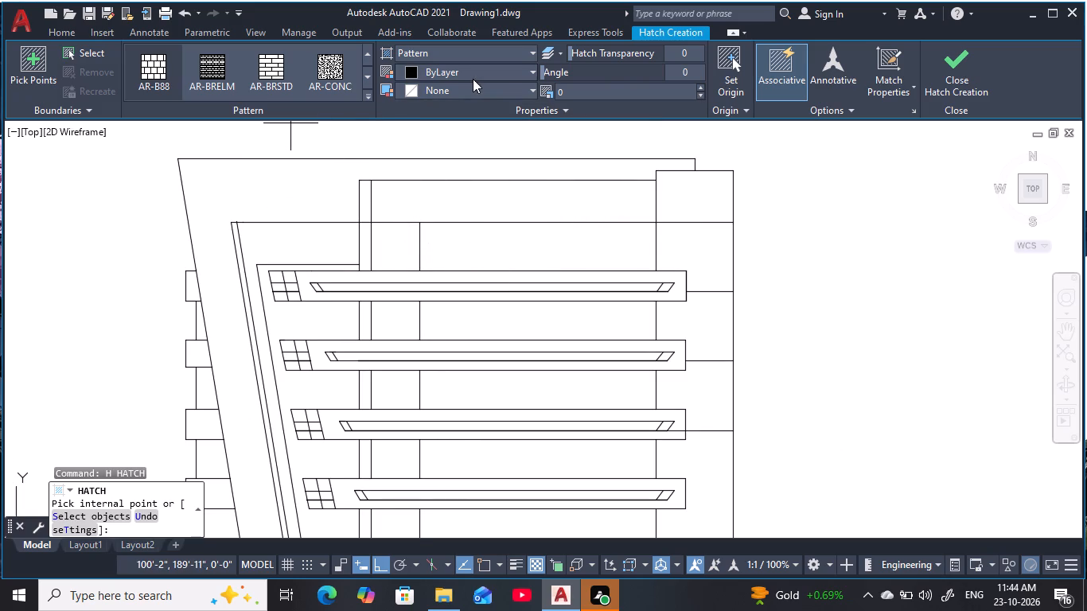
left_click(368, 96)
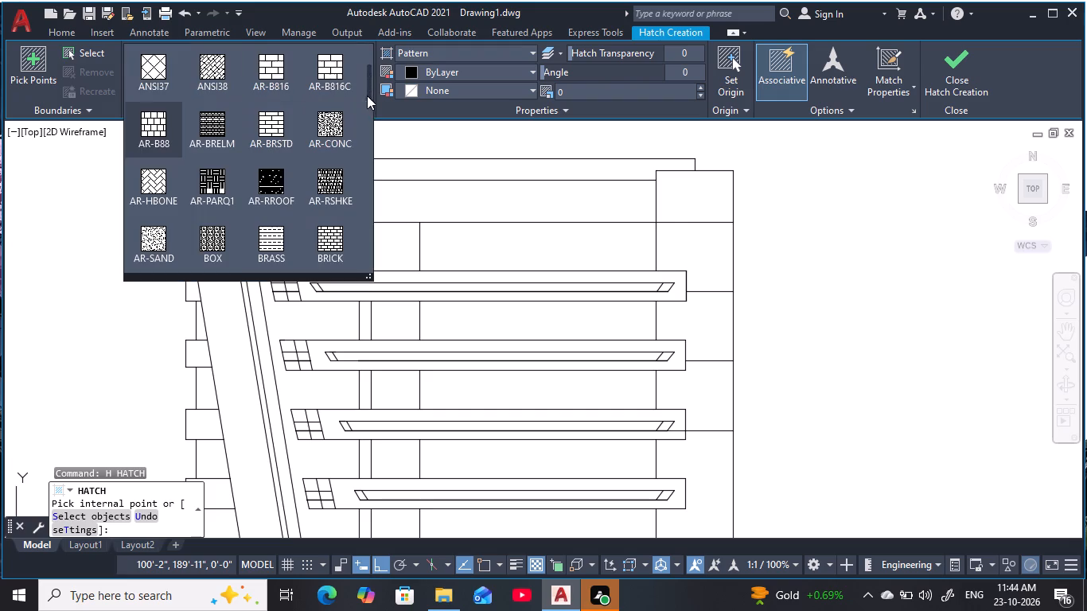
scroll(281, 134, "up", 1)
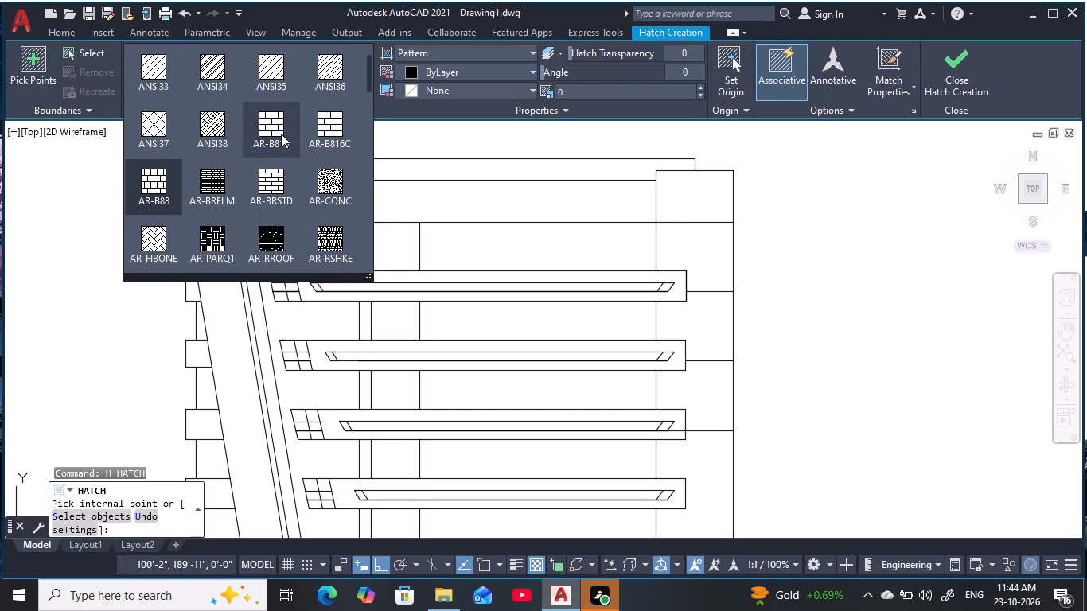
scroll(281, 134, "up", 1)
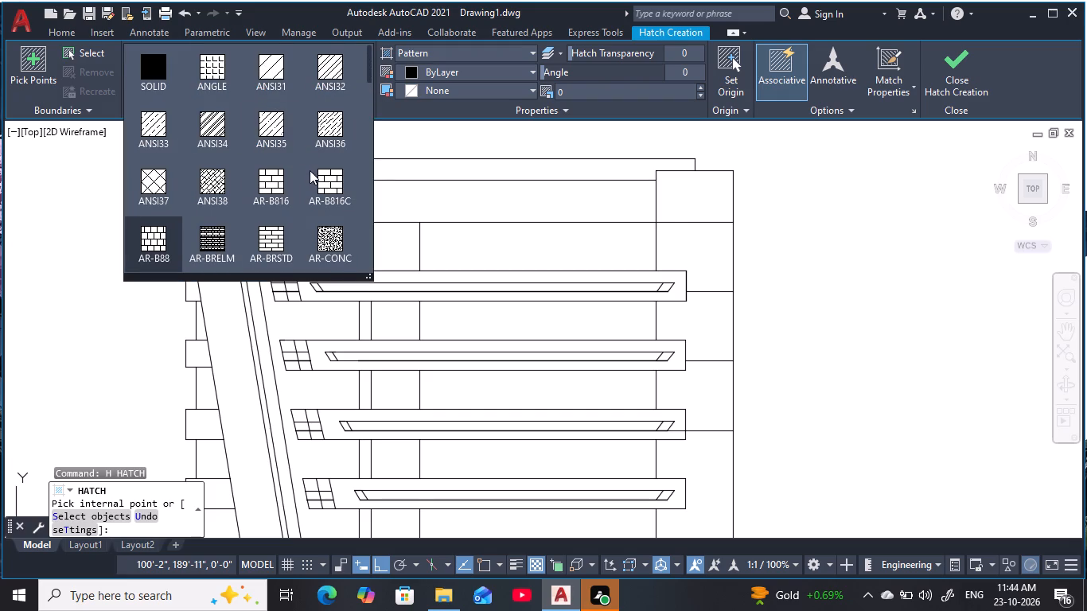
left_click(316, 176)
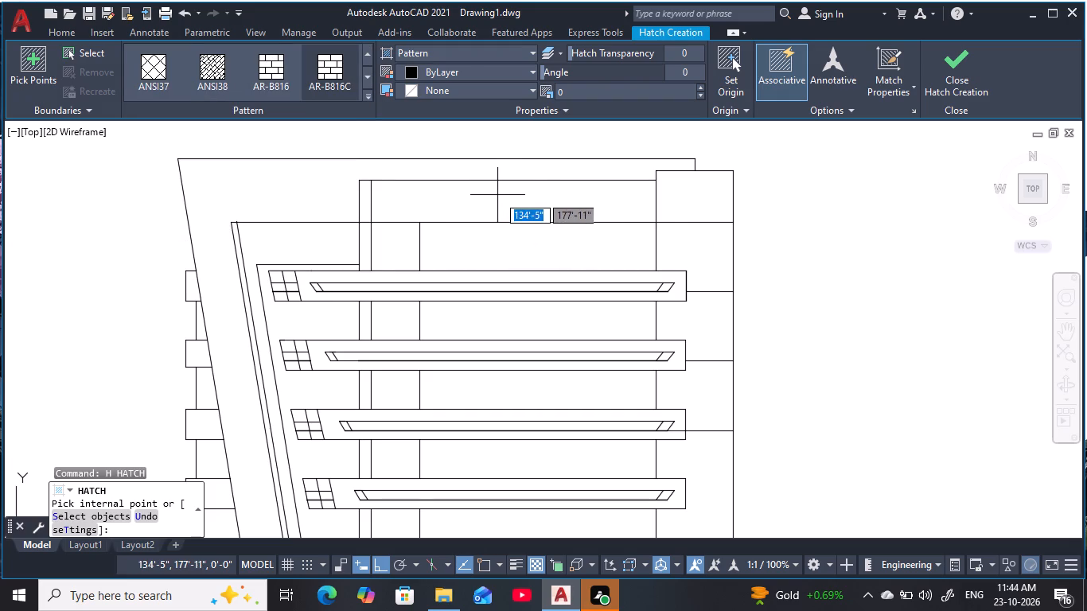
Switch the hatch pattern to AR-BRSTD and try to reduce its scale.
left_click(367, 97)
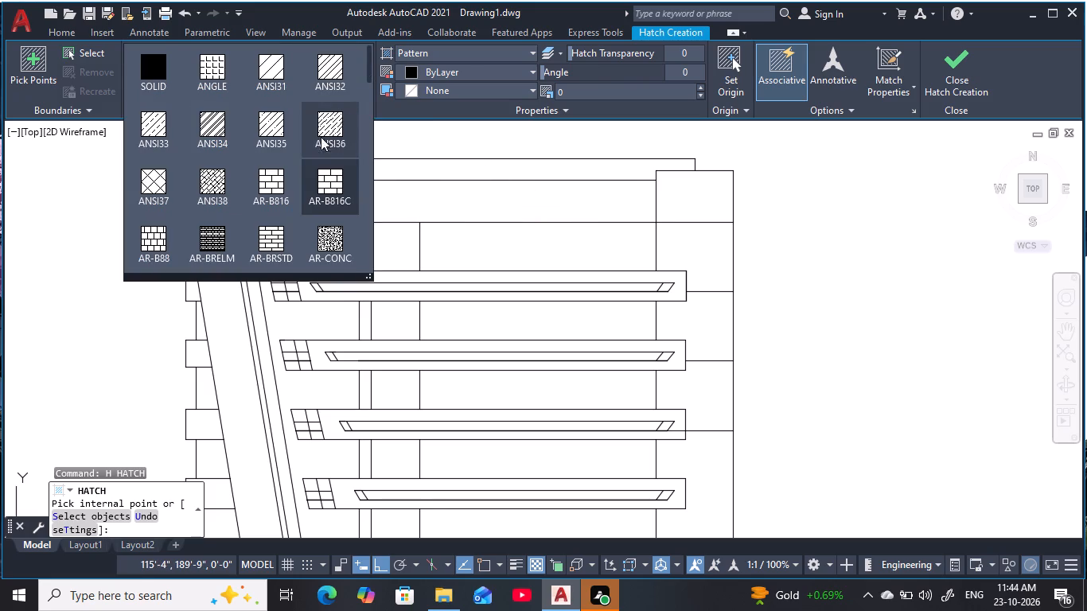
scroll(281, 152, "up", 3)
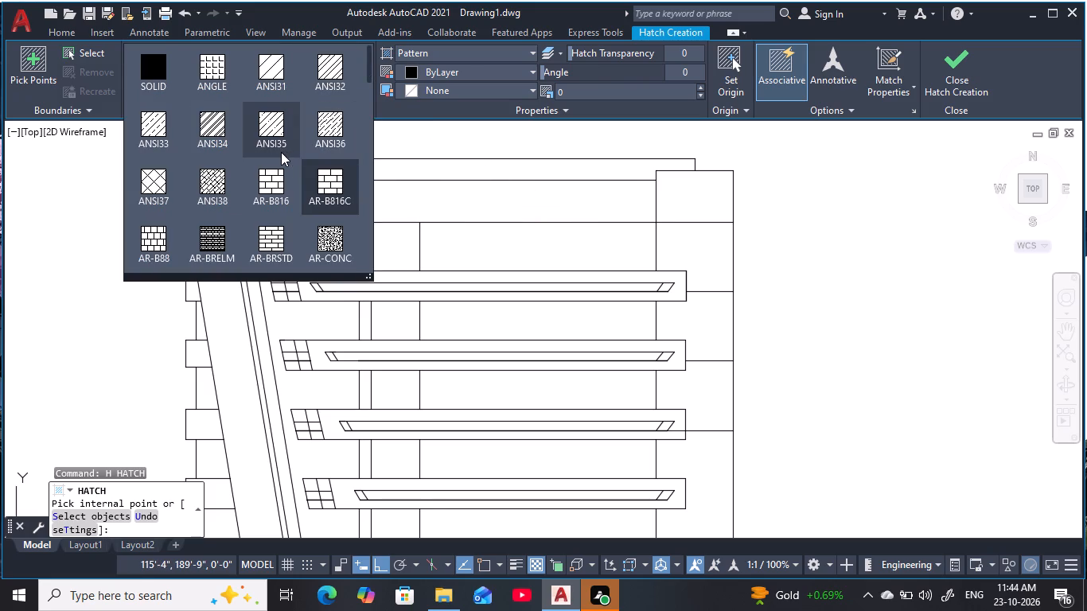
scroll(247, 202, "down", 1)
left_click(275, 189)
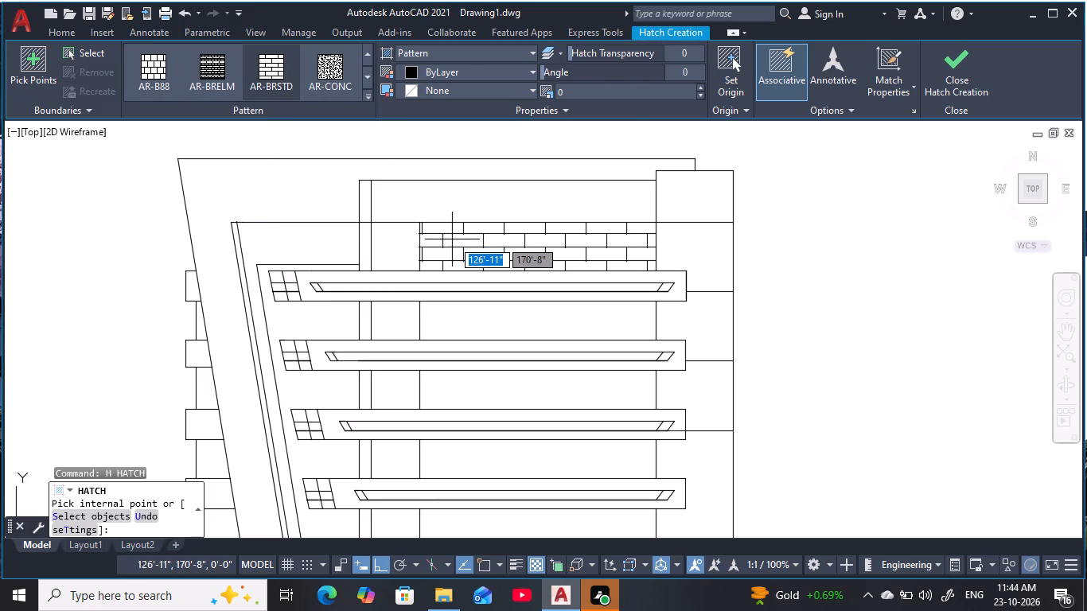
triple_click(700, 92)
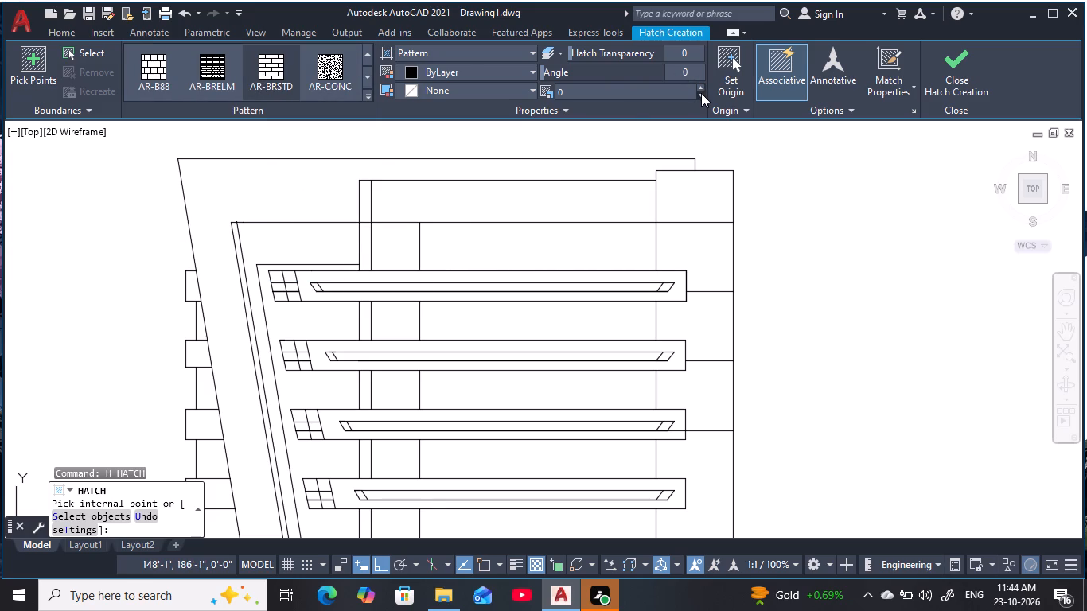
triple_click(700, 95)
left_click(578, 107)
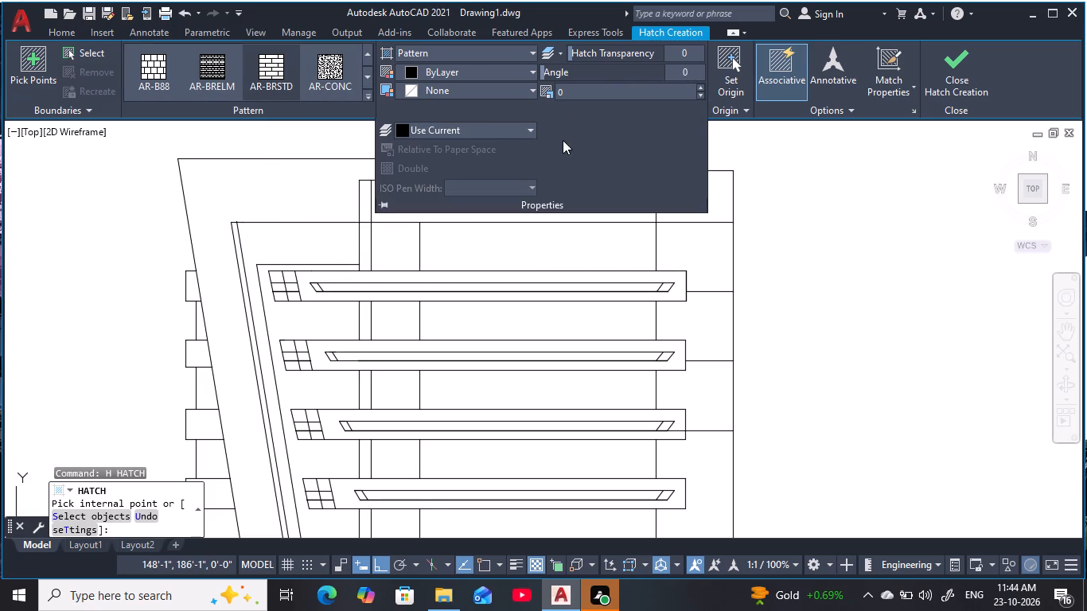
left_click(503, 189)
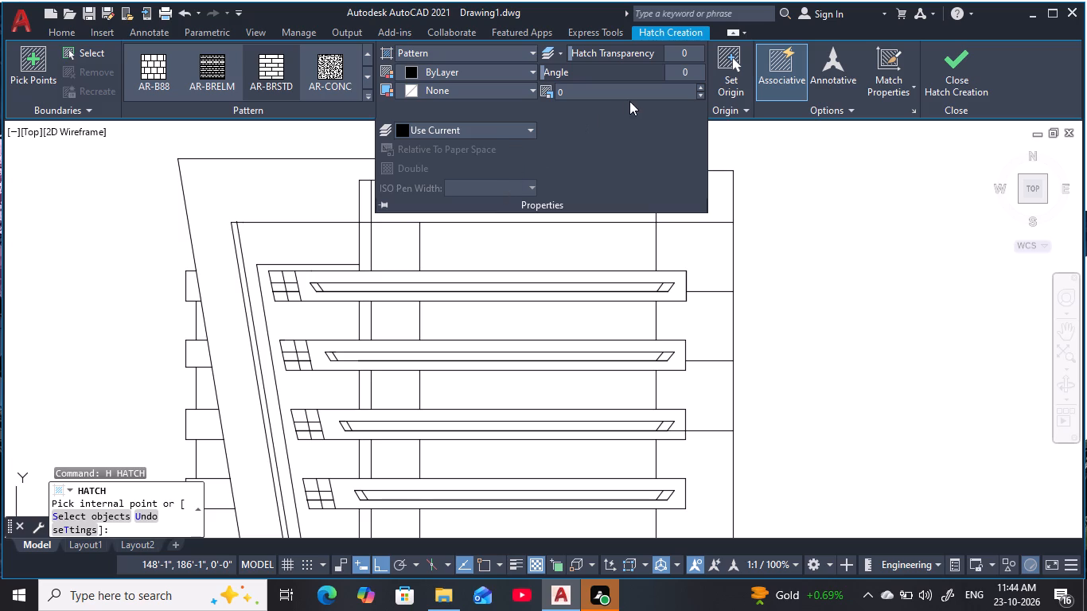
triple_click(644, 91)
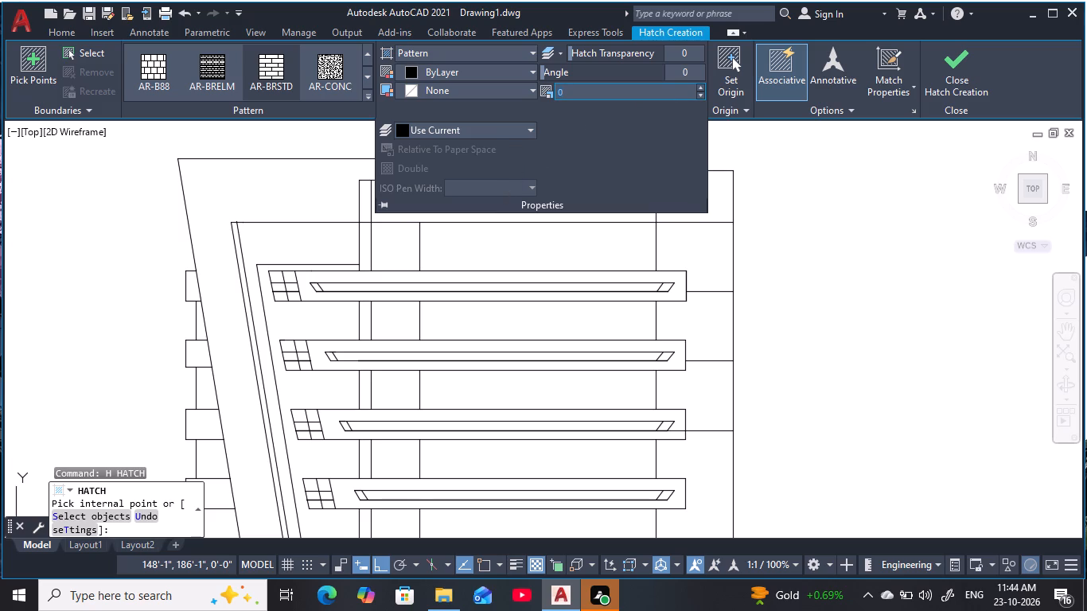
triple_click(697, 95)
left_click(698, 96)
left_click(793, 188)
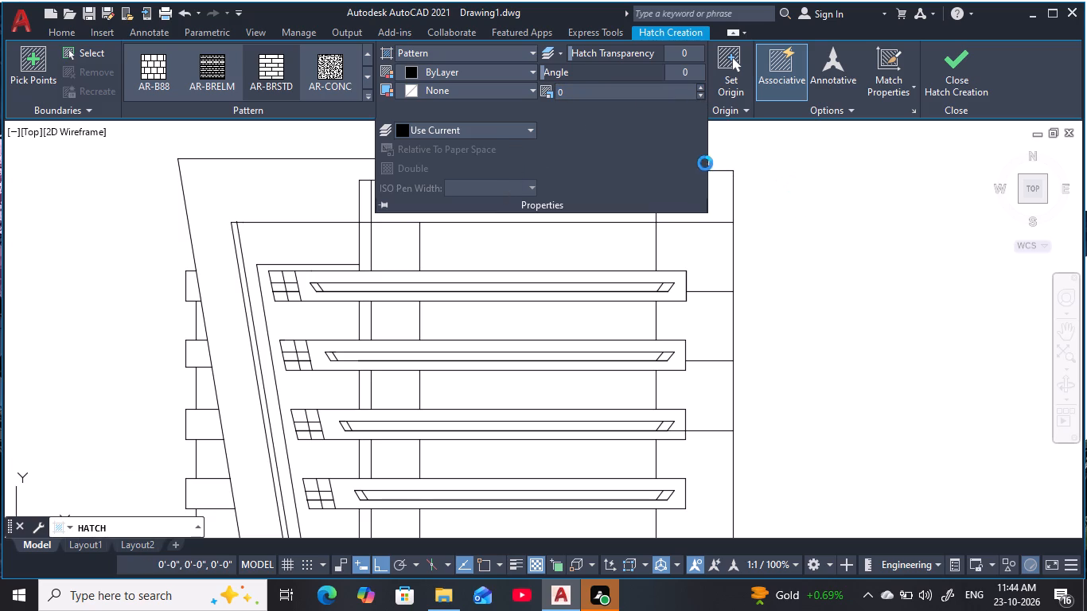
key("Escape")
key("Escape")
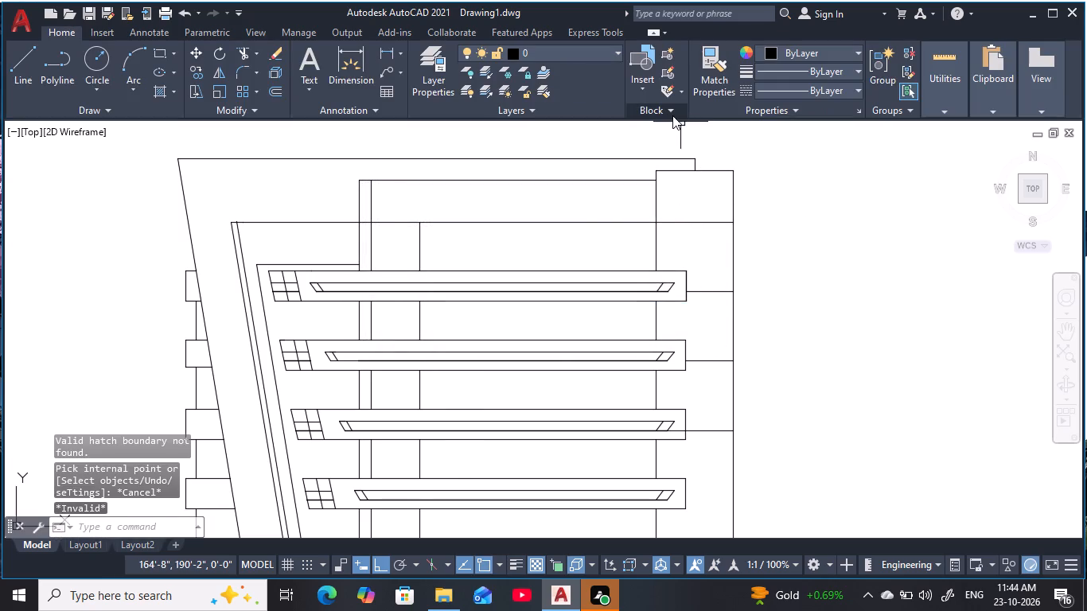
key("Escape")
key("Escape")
Hatch the horizontal strip above the bands with the AR-BRSTD brick pattern.
key("h")
key("space")
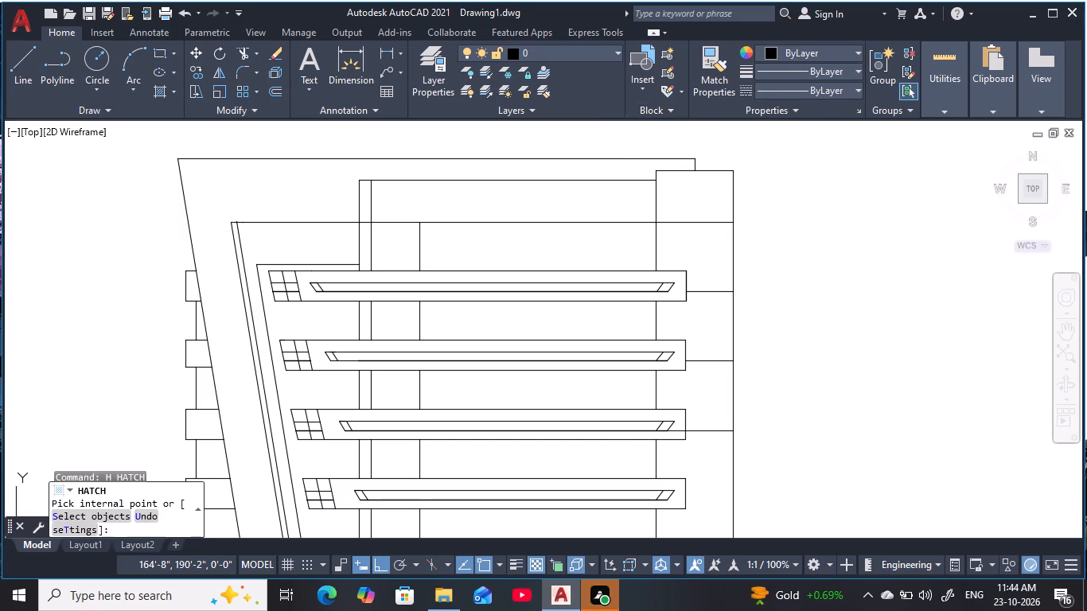
left_click(698, 98)
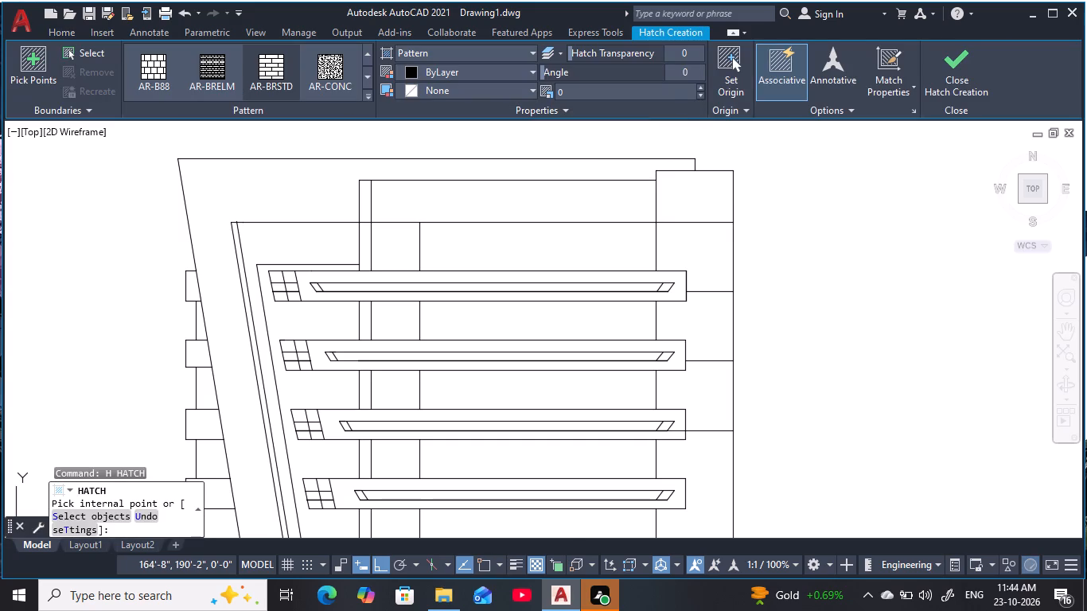
left_click(698, 92)
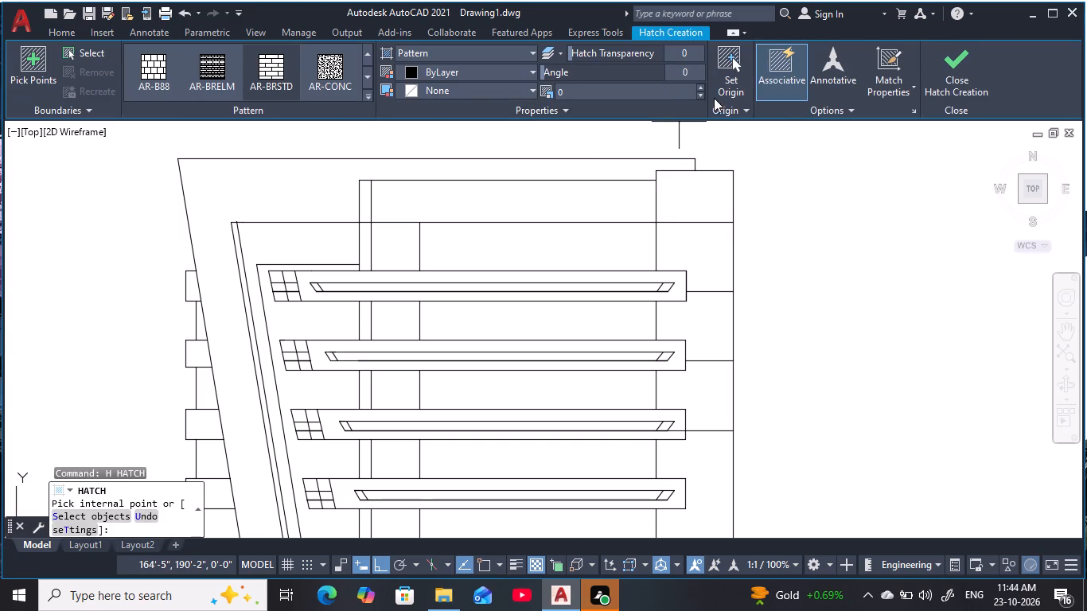
triple_click(700, 93)
triple_click(700, 93)
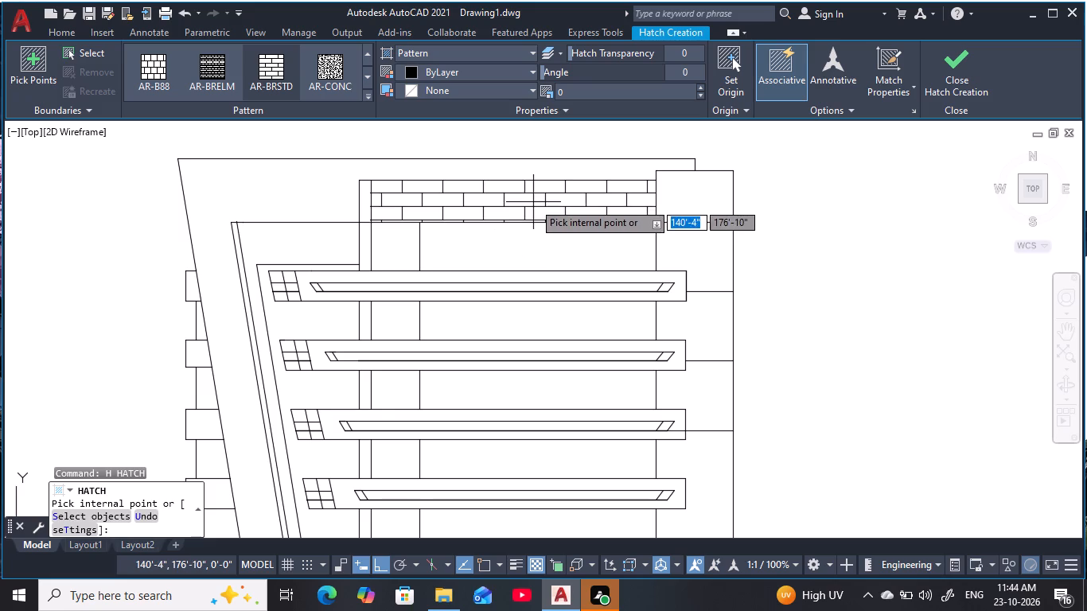
left_click(534, 202)
Extend the brick hatch to the seven narrow column cells above, between and below the bands, down to the base line.
middle_click_drag(450, 248, 511, 149)
scroll(505, 170, "down", 1)
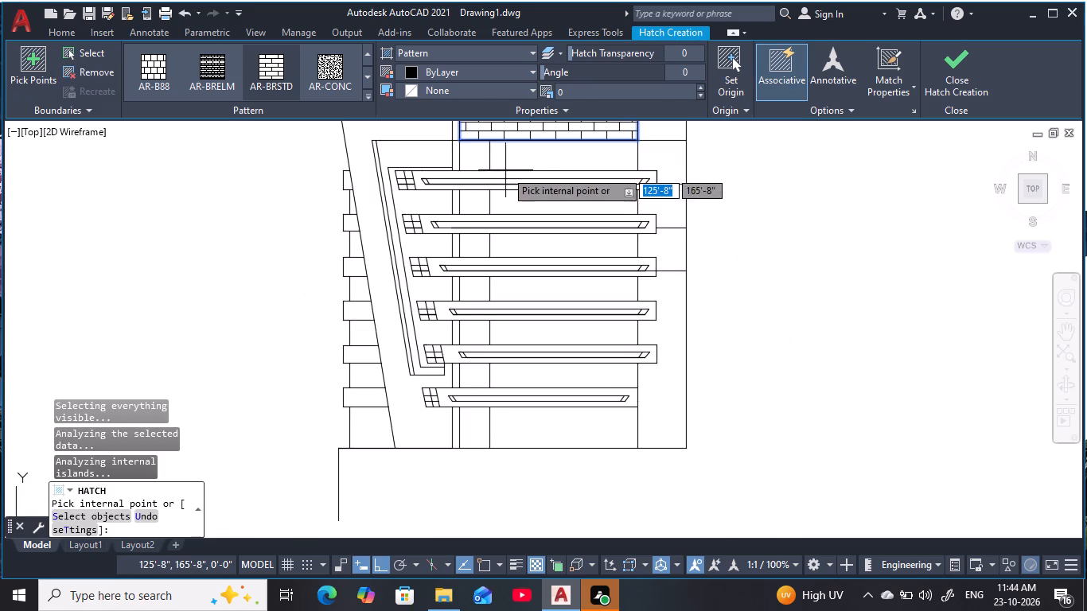
middle_click_drag(503, 178, 501, 200)
left_click(465, 181)
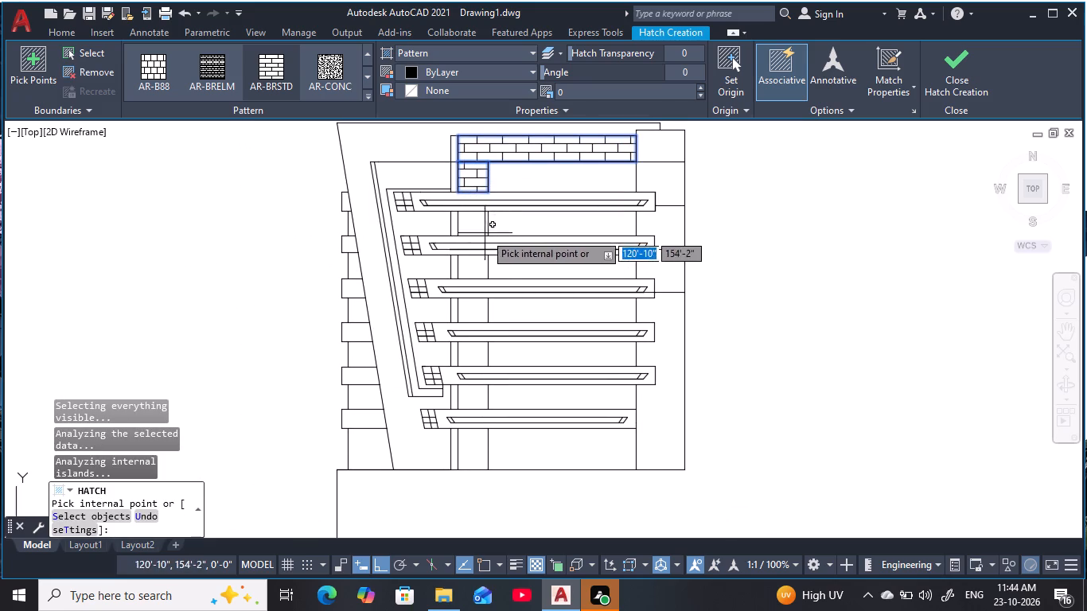
left_click(480, 228)
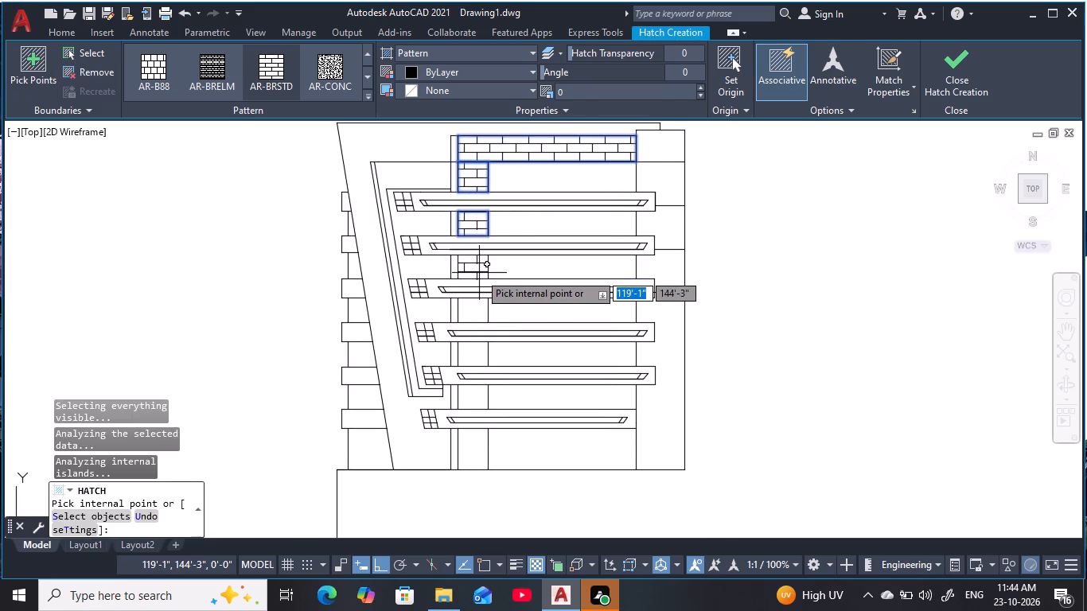
left_click(479, 273)
middle_click_drag(508, 257, 520, 195)
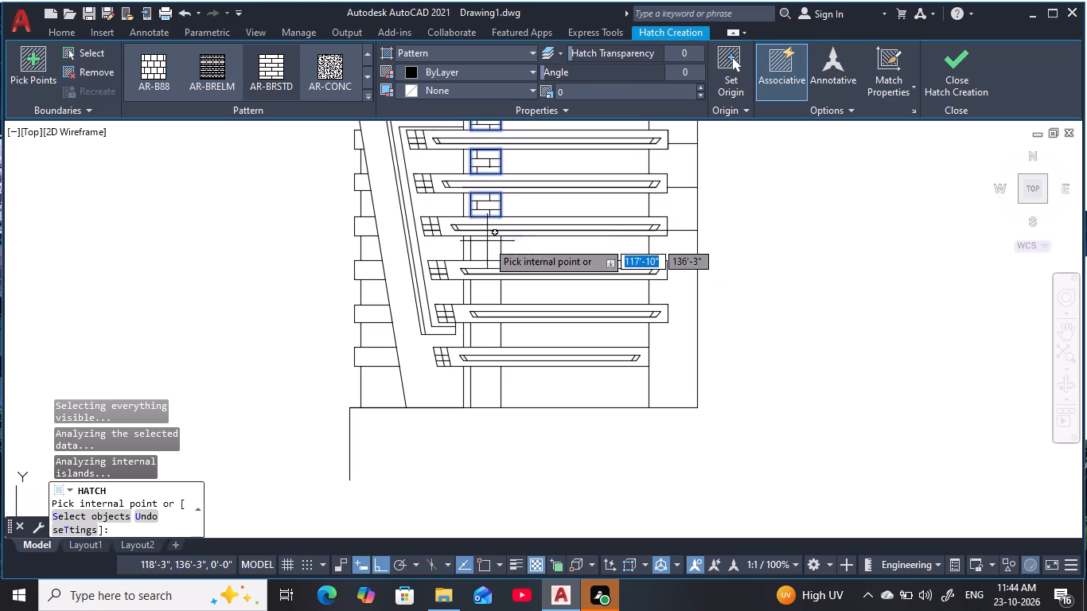
left_click(487, 241)
left_click(492, 298)
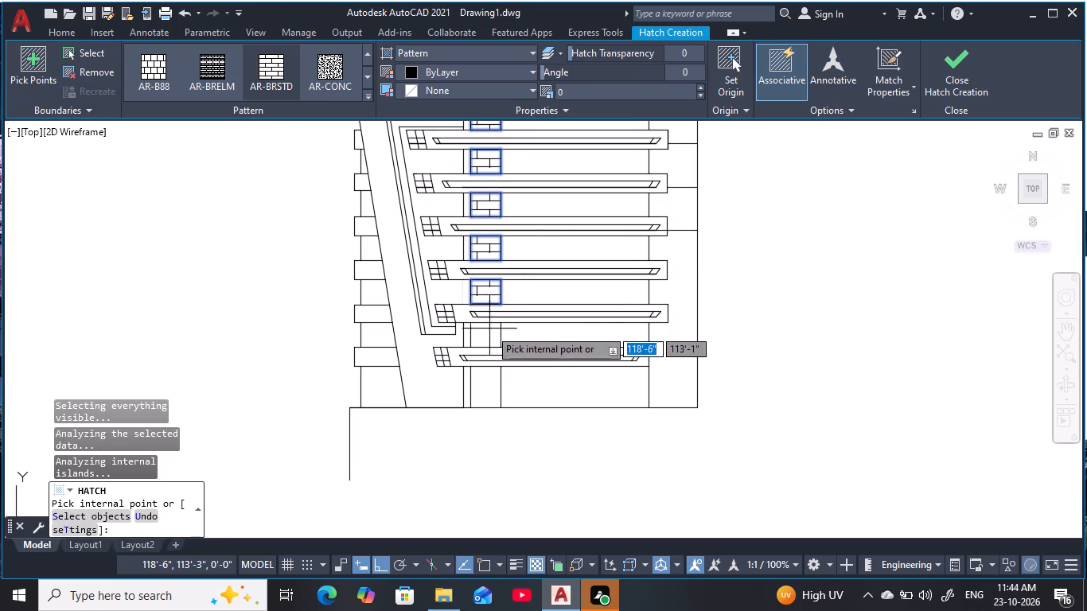
left_click(489, 329)
middle_click_drag(520, 321, 516, 281)
left_click(480, 345)
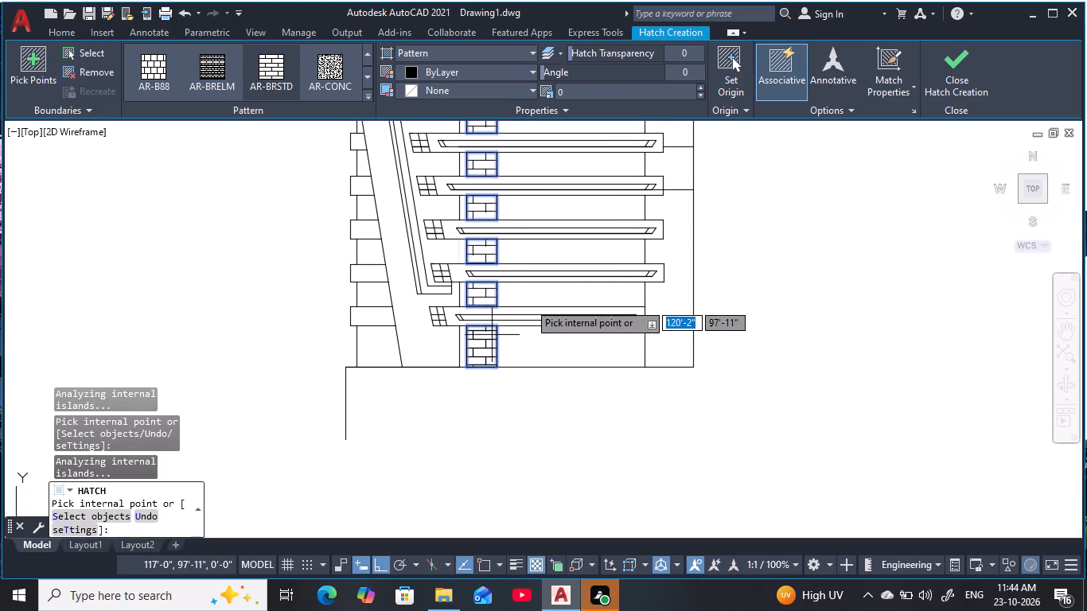
key("Escape")
key("Escape")
middle_click_drag(574, 224, 504, 351)
key("Escape")
key("Escape")
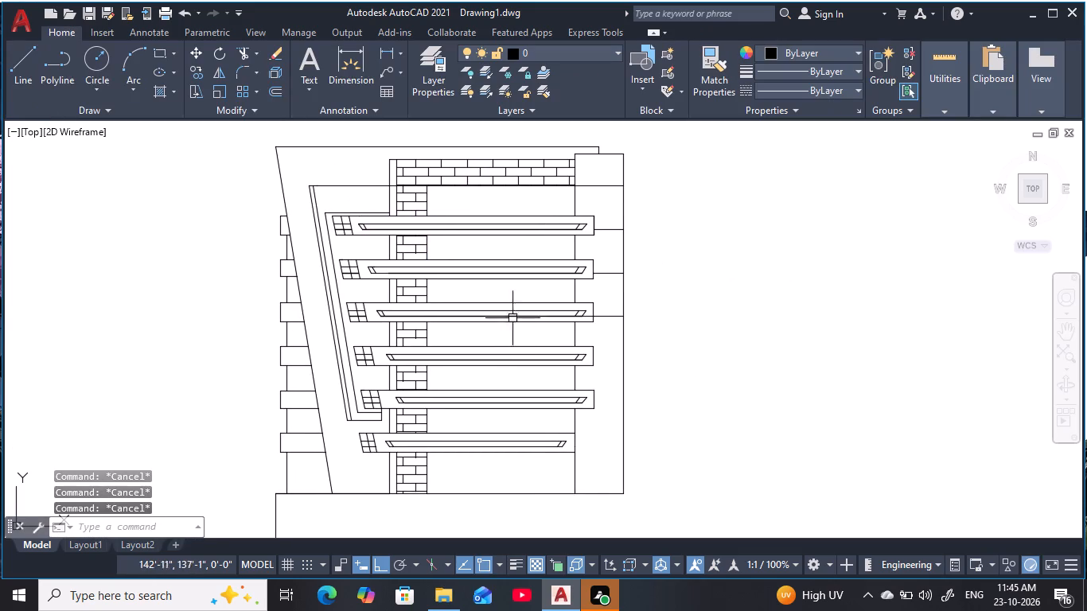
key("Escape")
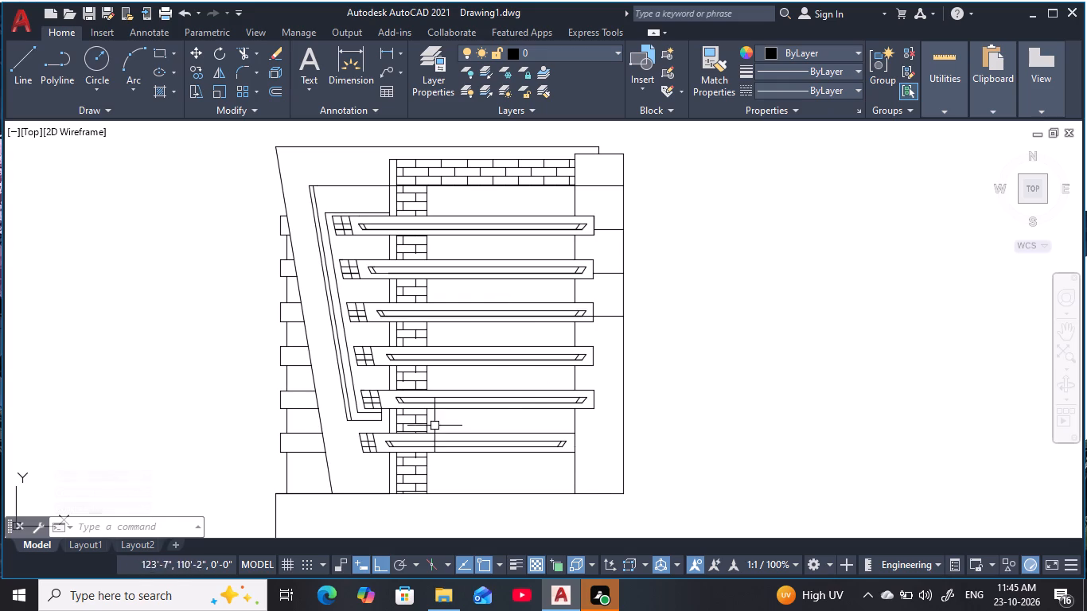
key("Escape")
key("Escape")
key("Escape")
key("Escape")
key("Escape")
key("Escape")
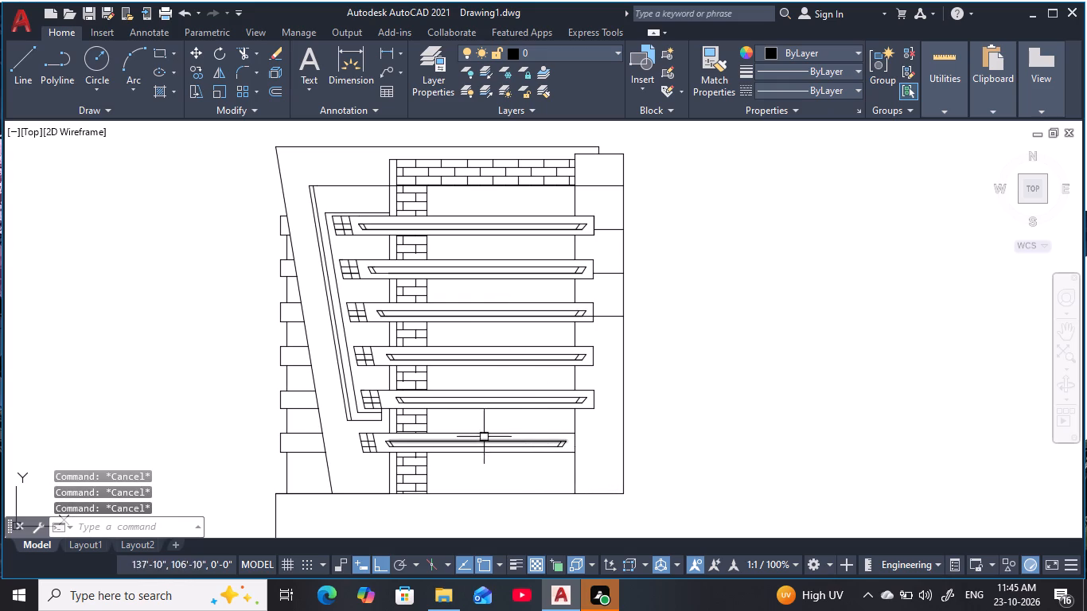
Extend the slanted outer edge of the second-lowest band's gridded end panel down through the lowest band to its bottom edge.
key("Escape")
middle_click_drag(454, 420, 461, 395)
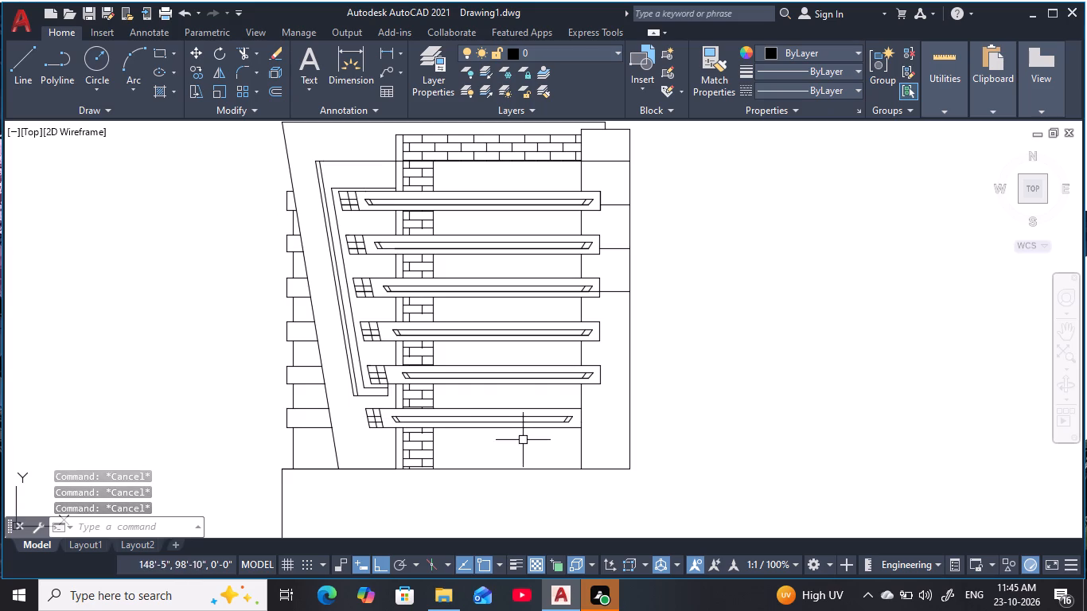
scroll(392, 405, "up", 2)
middle_click_drag(392, 405, 381, 358)
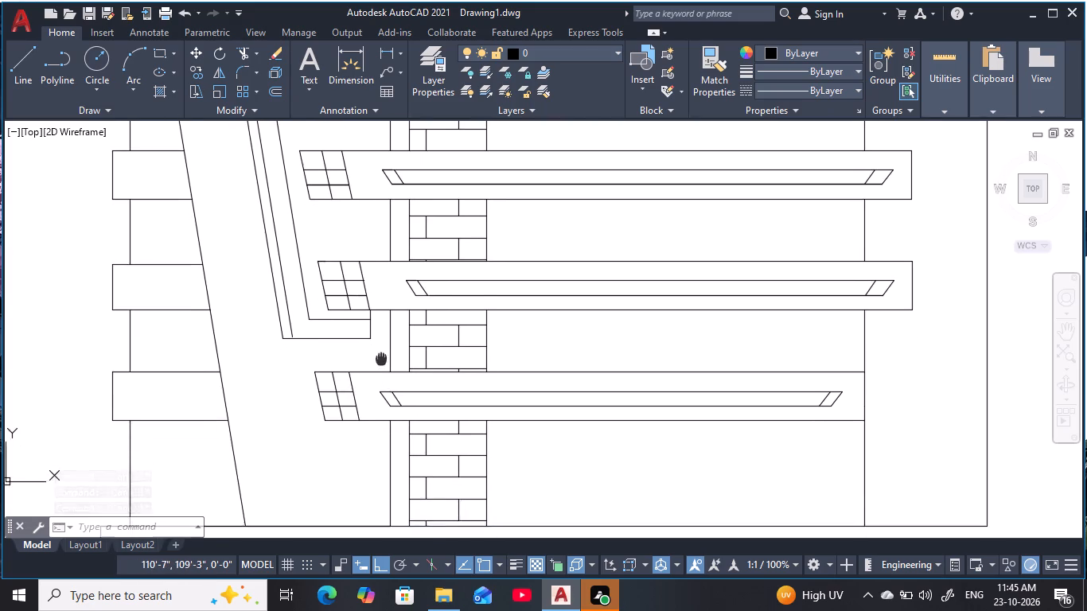
middle_click_drag(381, 358, 387, 337)
scroll(374, 339, "up", 1)
middle_click_drag(374, 339, 368, 308)
key("Escape")
key("Escape")
key("Escape")
key("Escape")
key("Escape")
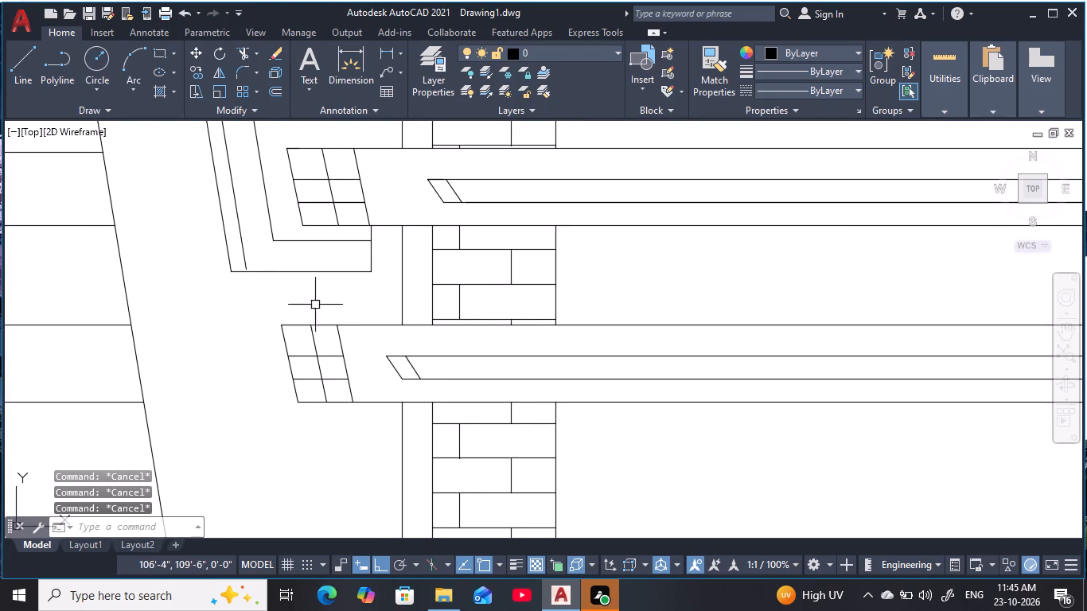
key("Escape")
key("Escape")
key("Escape")
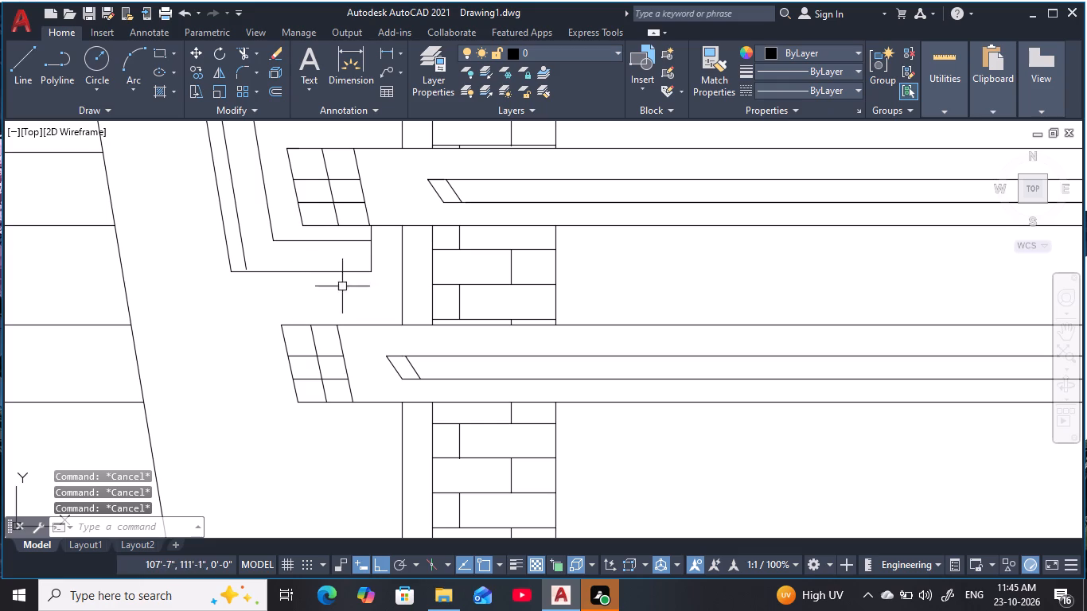
type("ex")
key("space")
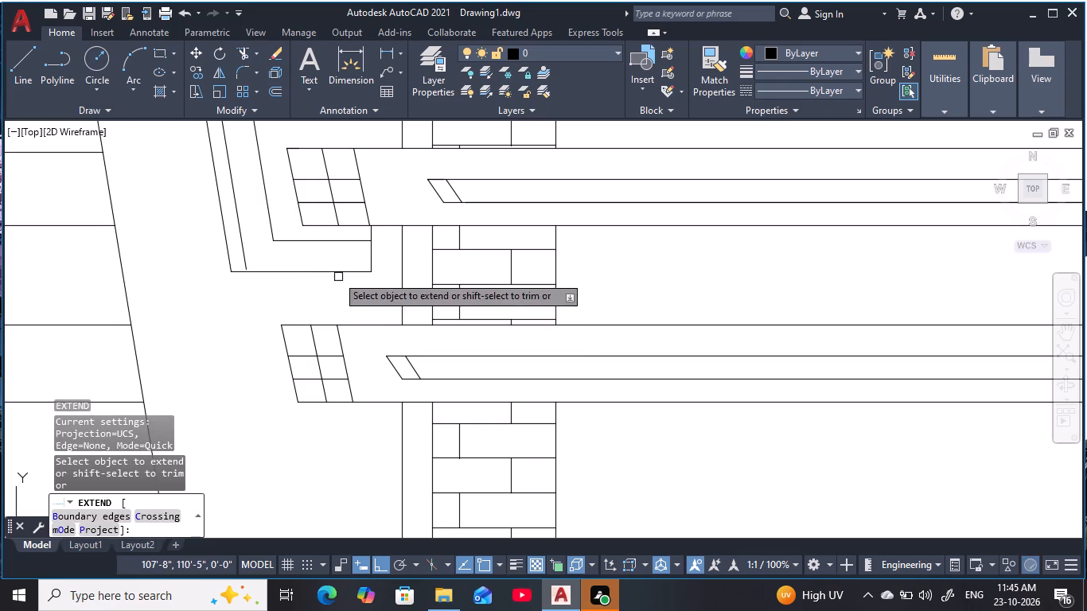
left_click(298, 216)
left_click(302, 217)
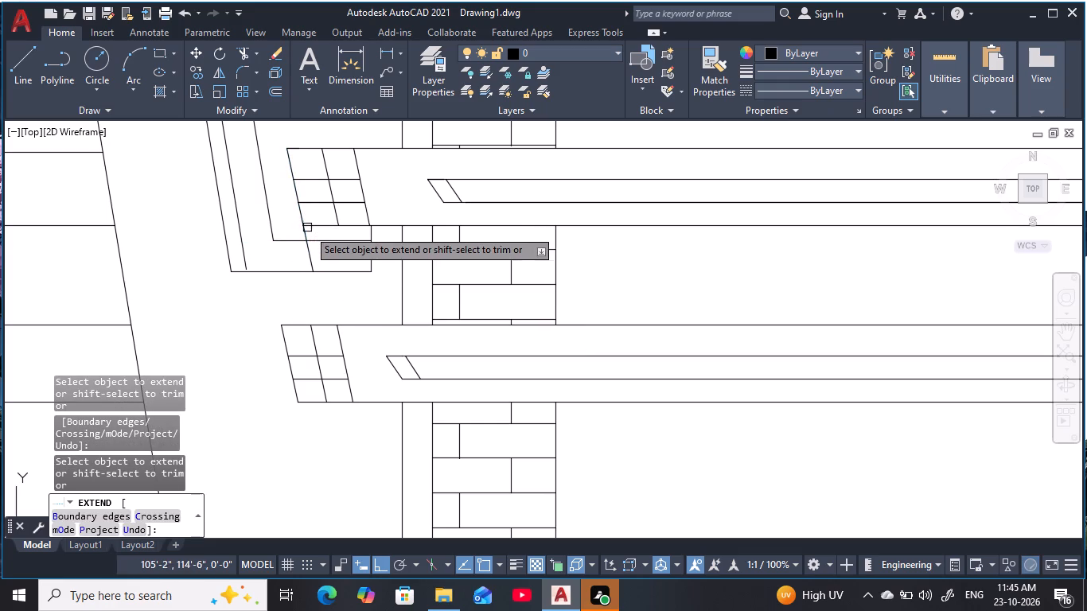
left_click(307, 252)
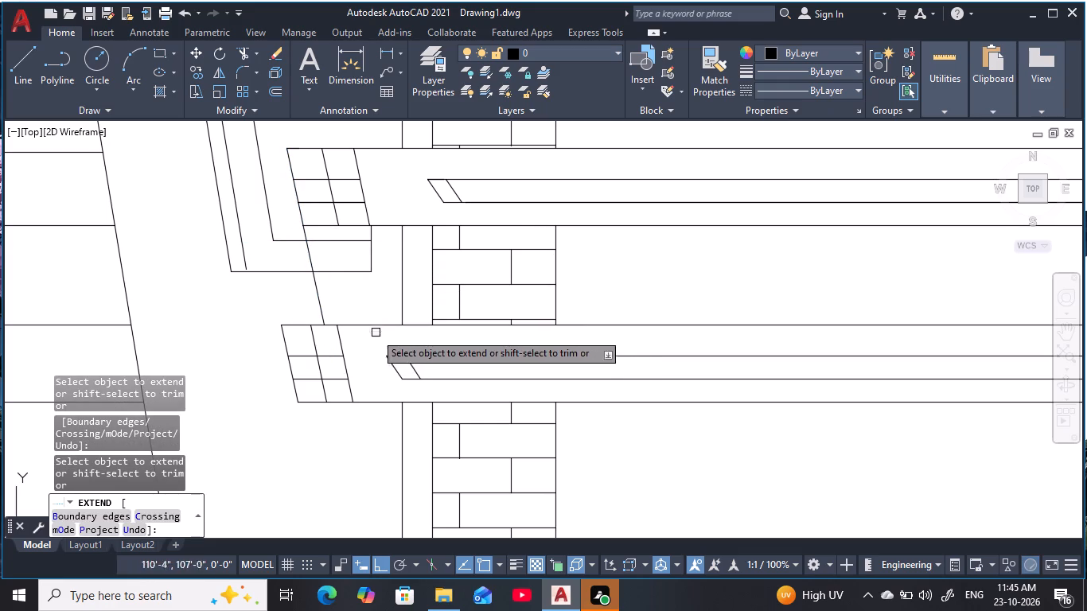
left_click(318, 304)
left_click(325, 339)
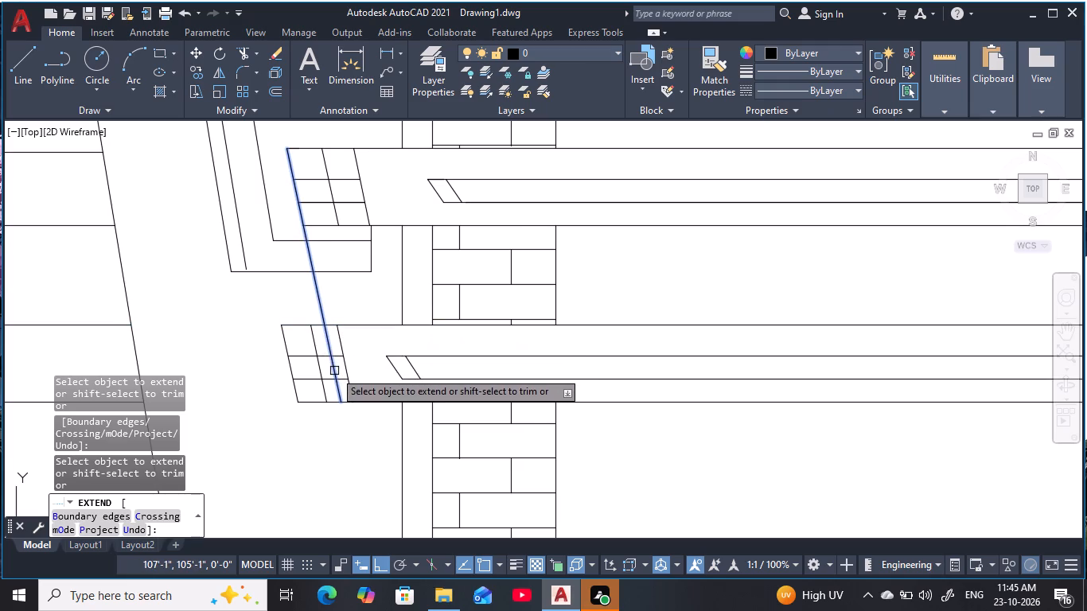
left_click(334, 371)
key("Escape")
key("Escape")
key("Escape")
key("Escape")
key("Escape")
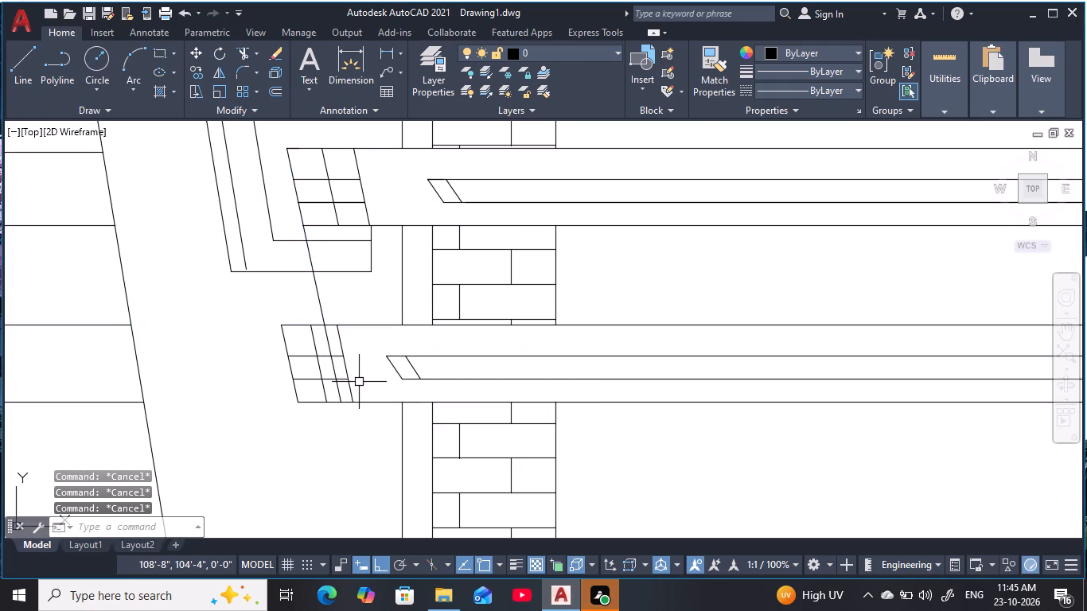
Trim the extended slanted line between the two lowest bands, leaving only the piece inside the lowest band's end panel.
type("tr")
key("space")
left_click(334, 309)
left_click(302, 309)
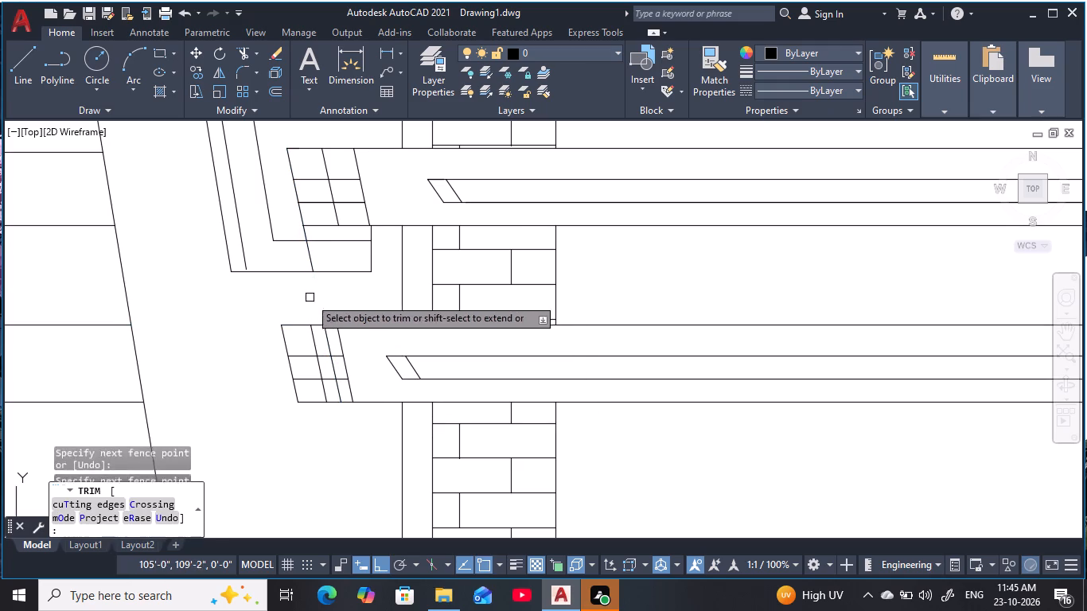
left_click(329, 257)
left_click(304, 252)
left_click(316, 233)
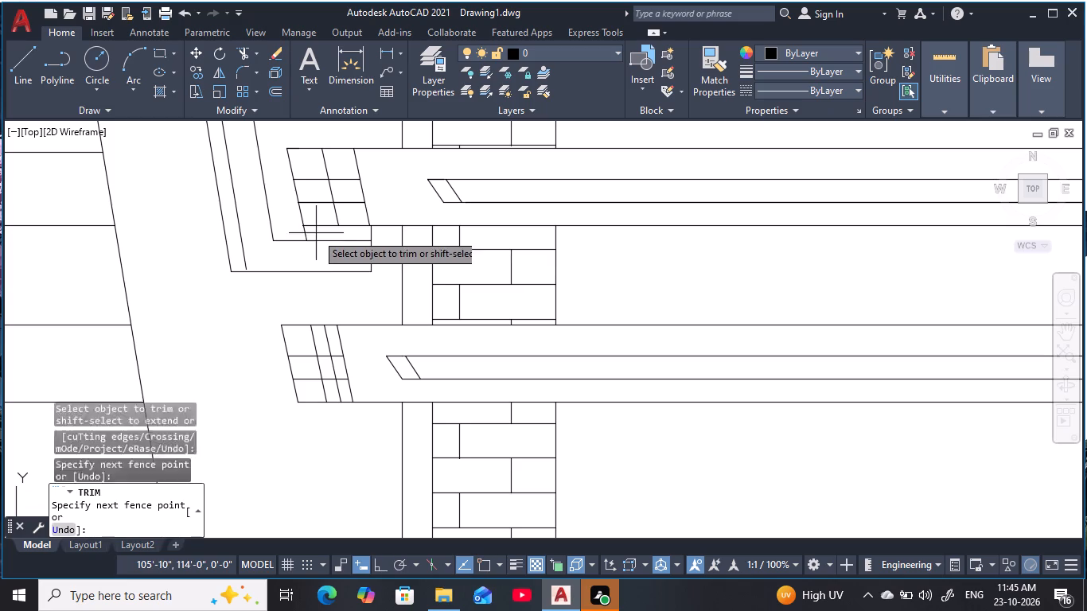
left_click(300, 233)
key("Escape")
key("Escape")
key("Escape")
key("Escape")
key("Escape")
key("Escape")
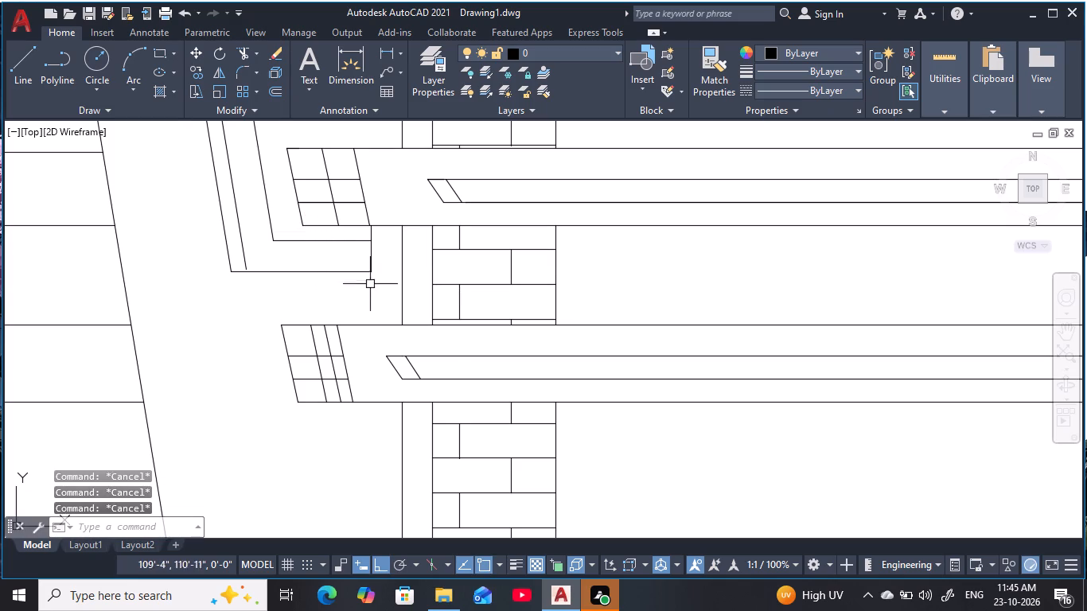
Measure the top width of the gridded end panel on the lowest band.
key("Escape")
scroll(333, 362, "up", 2)
key("Escape")
key("d")
type("li")
key("space")
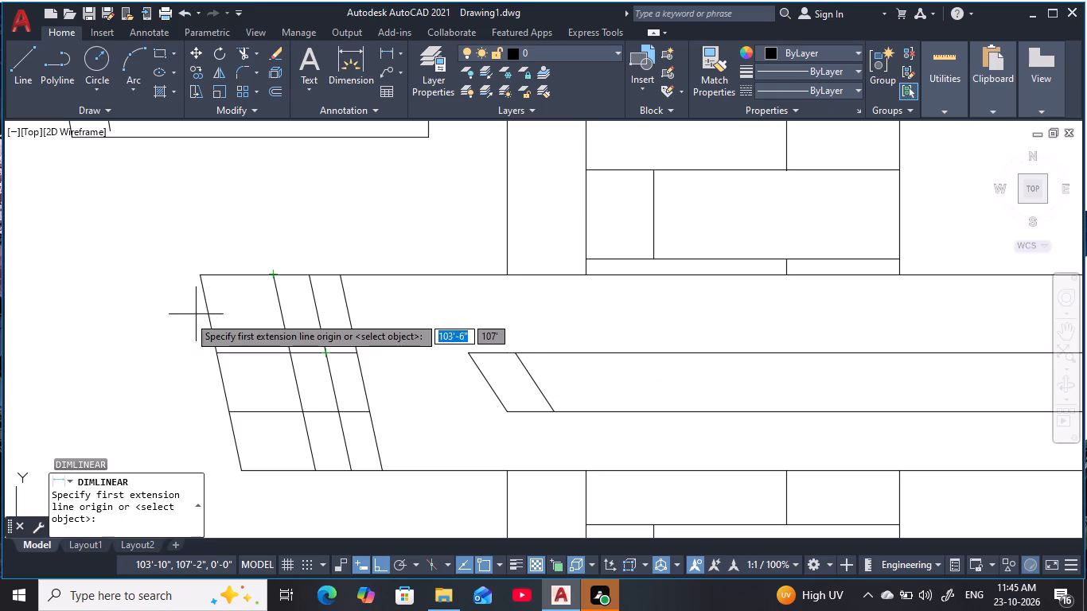
left_click(205, 276)
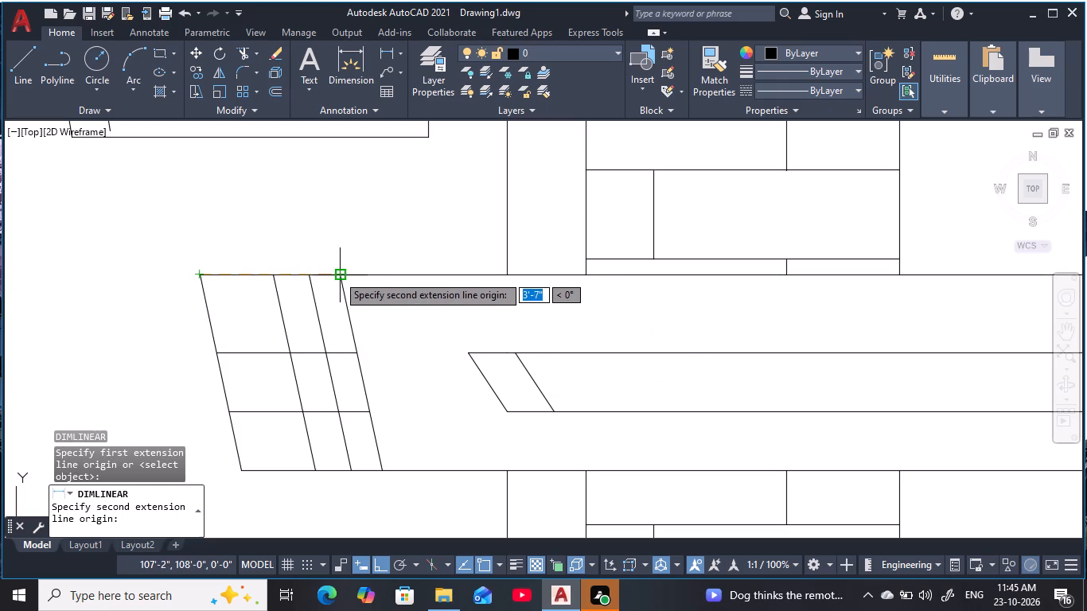
left_click(337, 274)
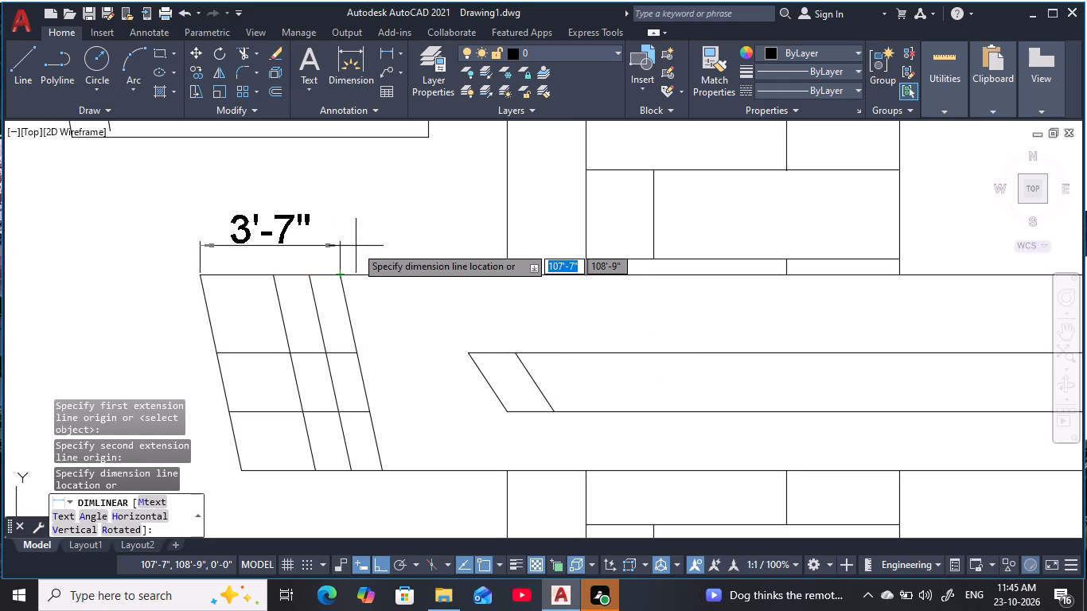
key("Escape")
scroll(356, 246, "down", 3)
key("Escape")
Measure the top width of the gridded end panel on the second-lowest band.
middle_click_drag(368, 251, 356, 323)
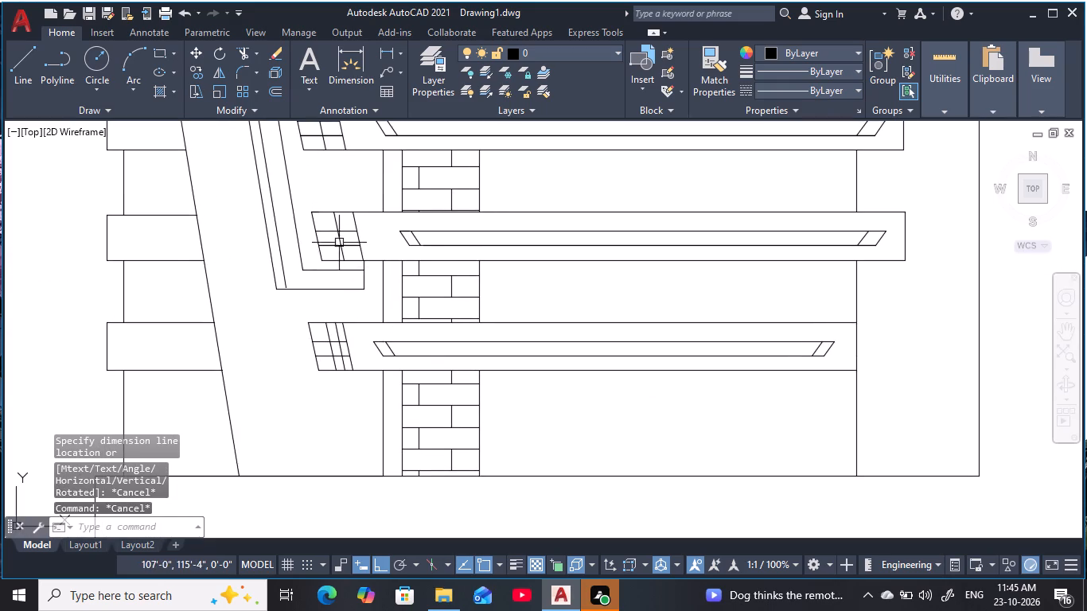
scroll(332, 216, "up", 3)
key("space")
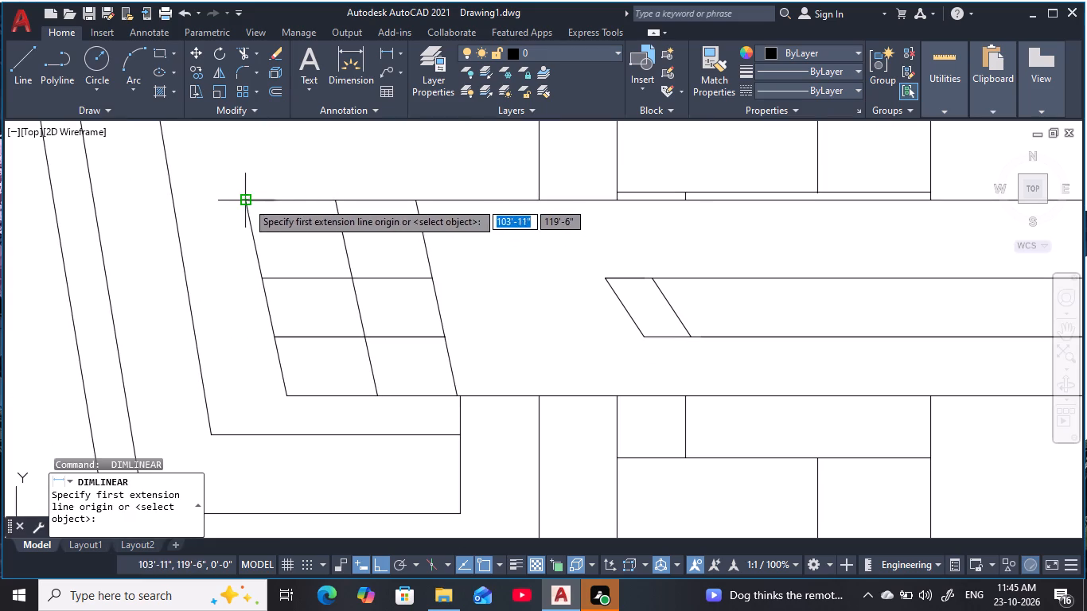
left_click(247, 201)
left_click(413, 201)
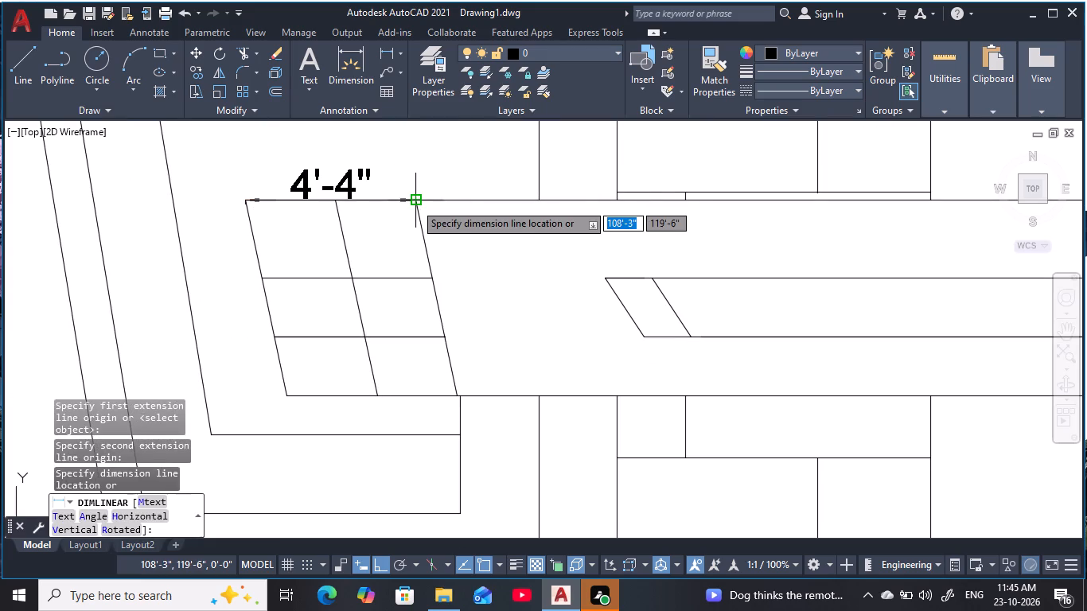
key("Escape")
key("Escape")
Check the top width of the second-lowest band's gridded end panel again with a linear dimension.
scroll(408, 239, "down", 1)
middle_click_drag(408, 239, 407, 241)
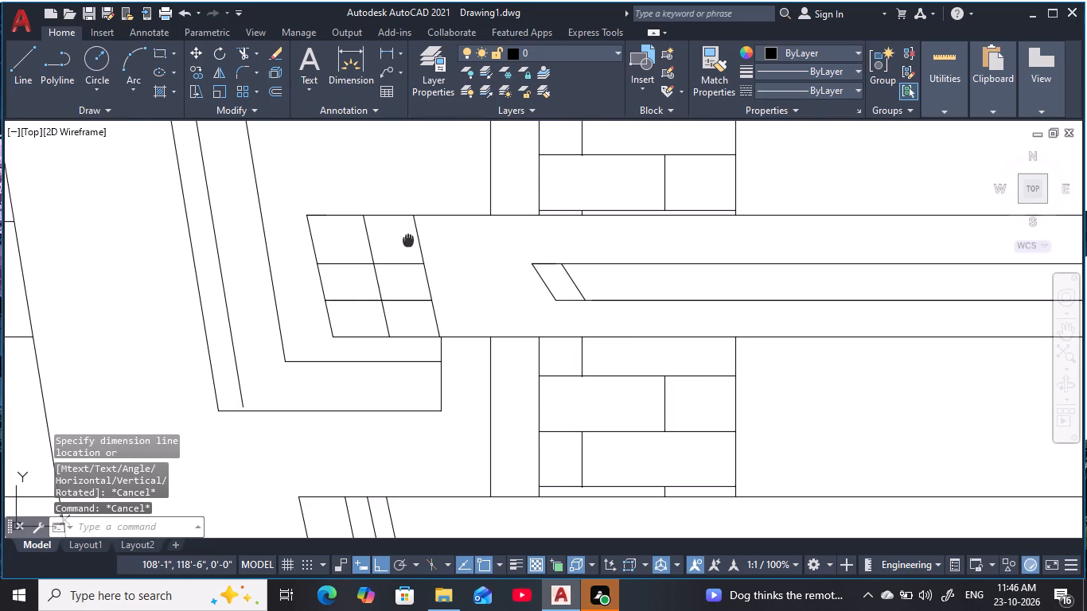
middle_click_drag(407, 241, 381, 253)
key("space")
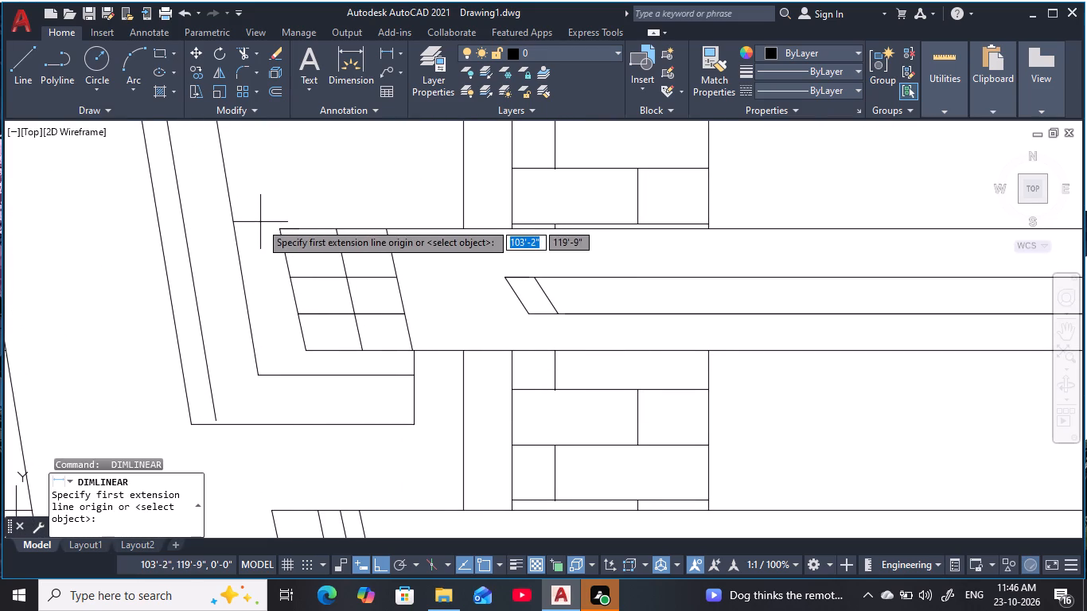
left_click(282, 228)
left_click(388, 227)
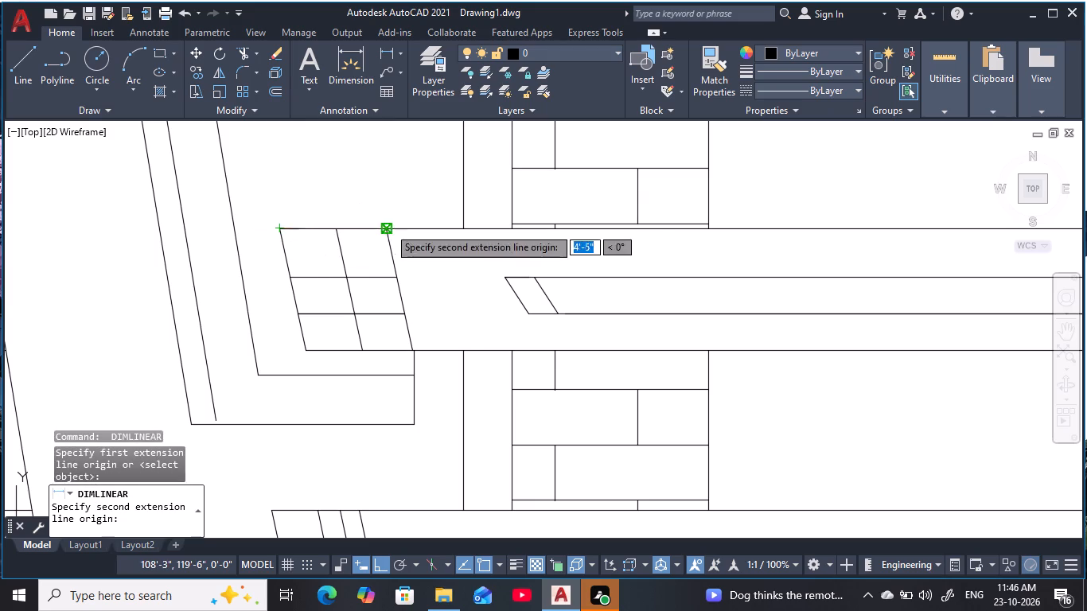
scroll(394, 220, "down", 3)
key("Escape")
key("Escape")
key("Escape")
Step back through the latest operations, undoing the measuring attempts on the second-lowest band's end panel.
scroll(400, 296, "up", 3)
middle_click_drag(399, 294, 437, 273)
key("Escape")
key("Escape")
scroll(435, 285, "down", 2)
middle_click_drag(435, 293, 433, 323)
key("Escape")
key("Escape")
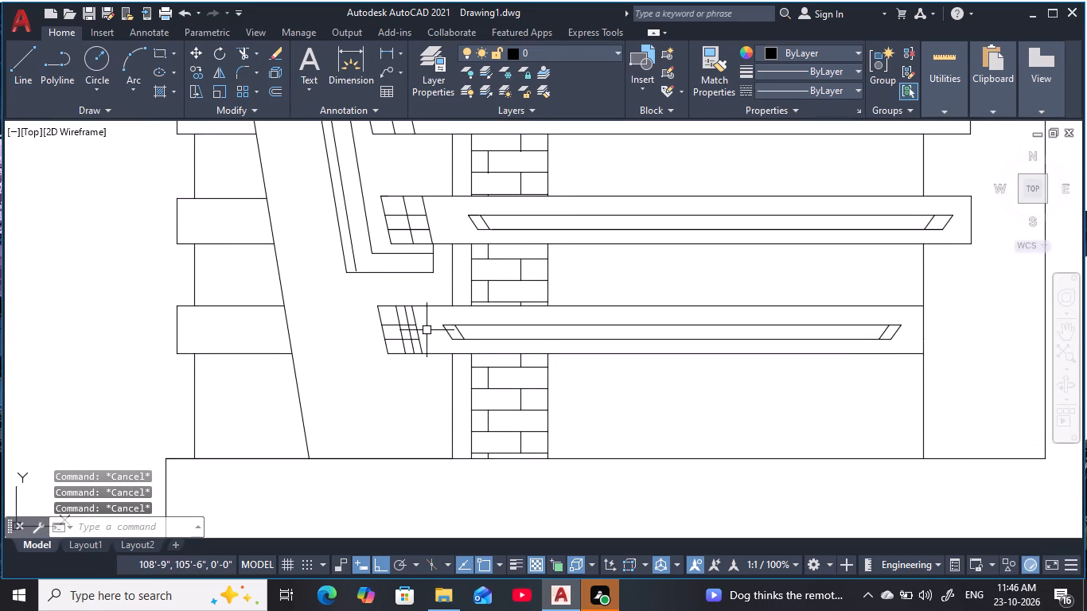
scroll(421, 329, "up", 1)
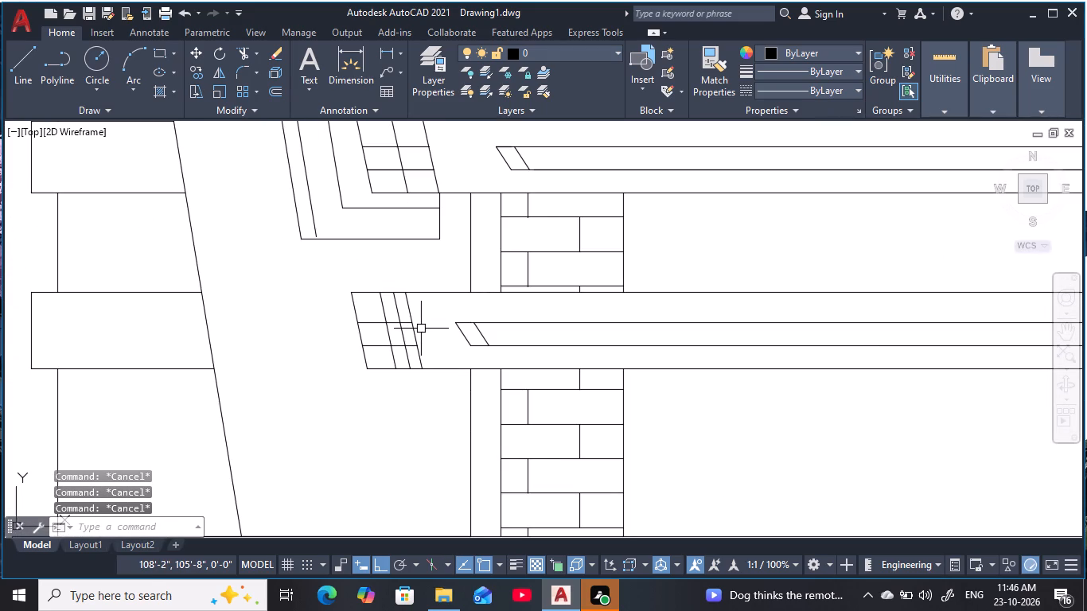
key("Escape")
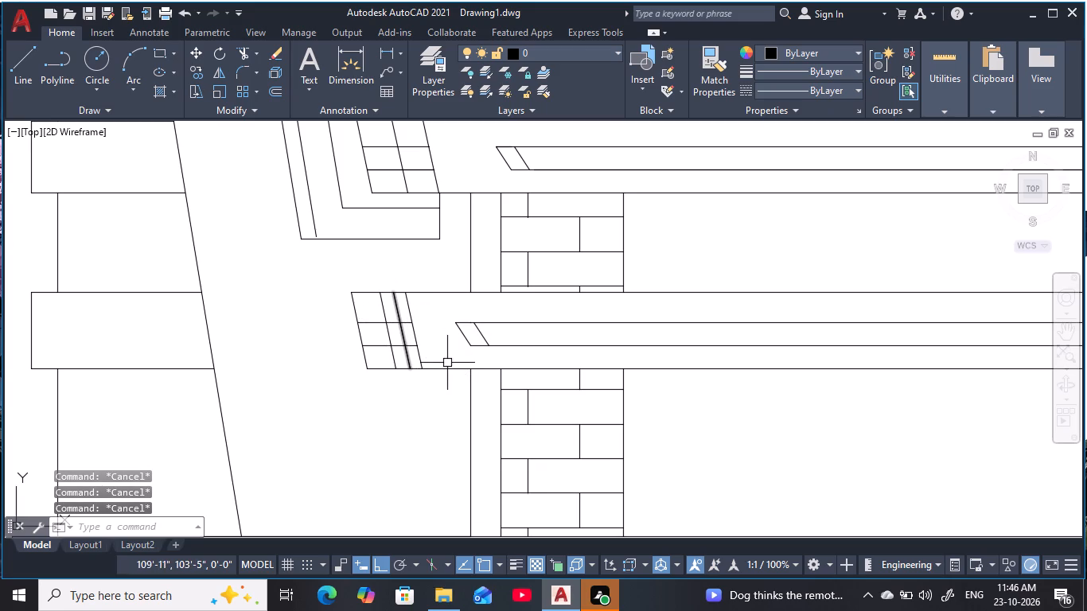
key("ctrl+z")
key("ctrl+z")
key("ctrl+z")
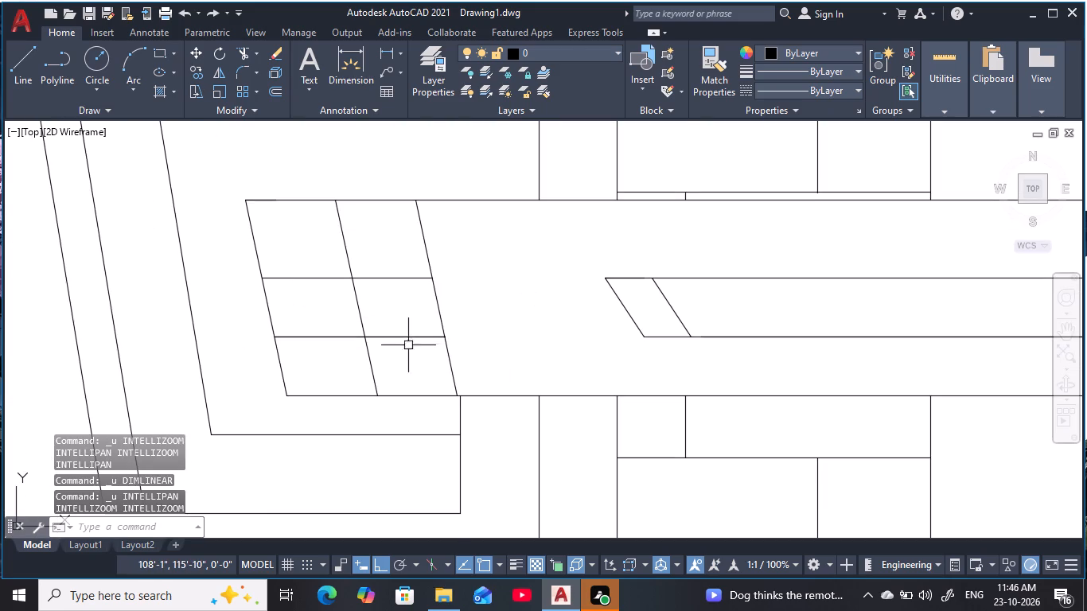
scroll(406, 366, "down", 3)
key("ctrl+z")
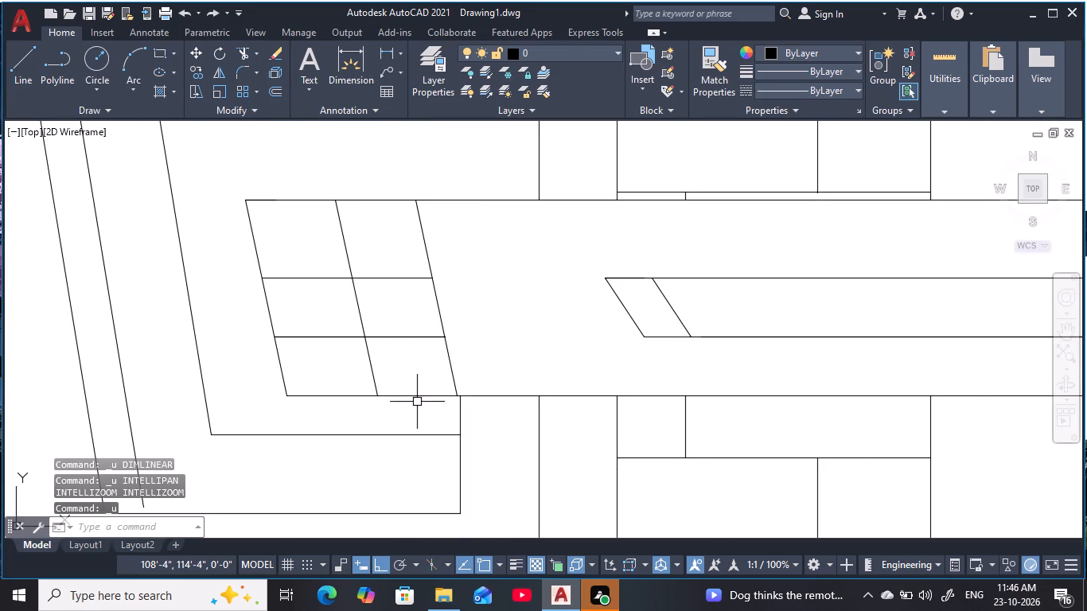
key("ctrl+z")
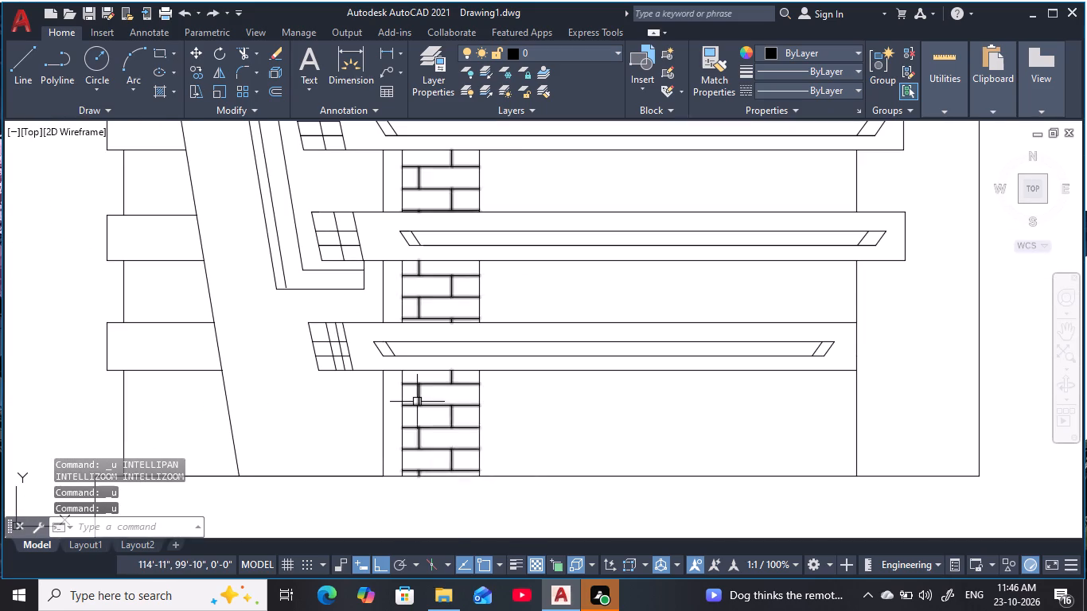
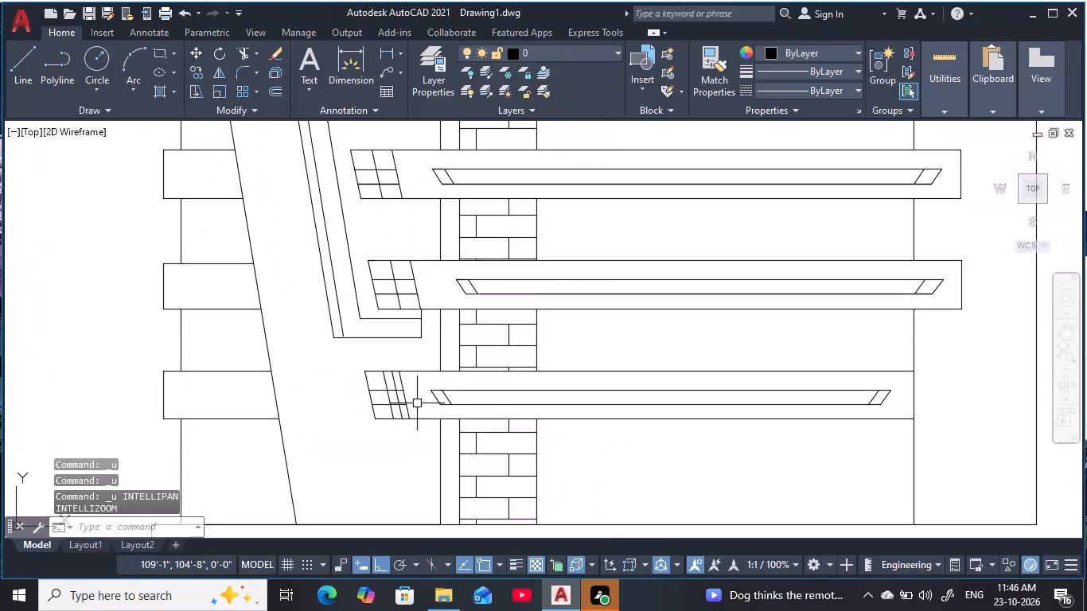
Undo the latest operations back through the trim of the long sloping line crossing the two lowest bands.
key("ctrl+z")
key("ctrl+z")
key("ctrl+z")
key("ctrl+z")
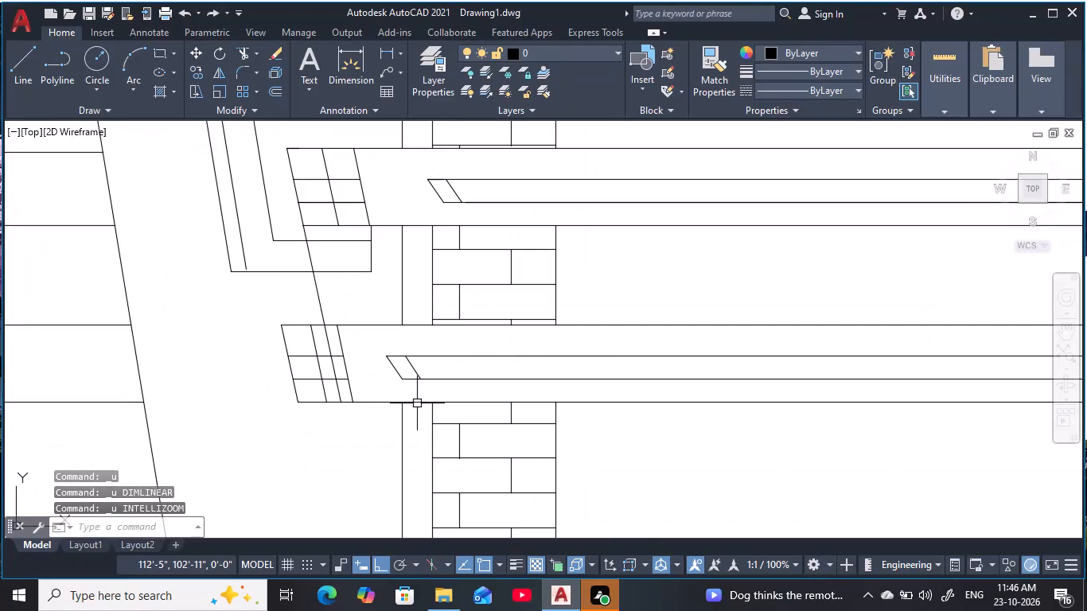
Move the lowest band's sloping outer end line about 2'-9" inward to where the long sloping line meets the band's top edge.
scroll(333, 329, "up", 2)
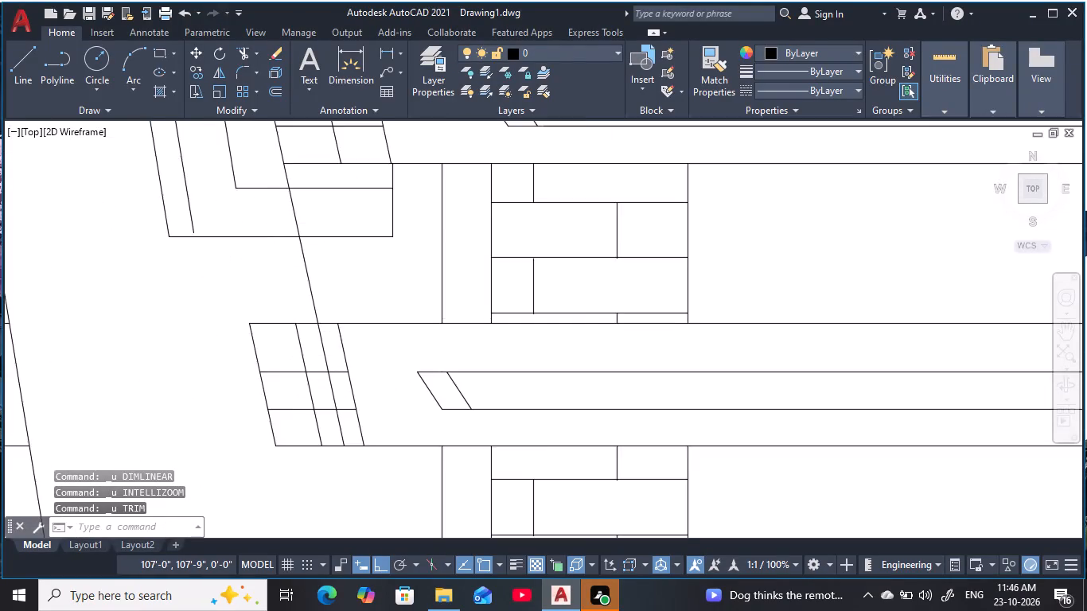
middle_click_drag(333, 329, 359, 270)
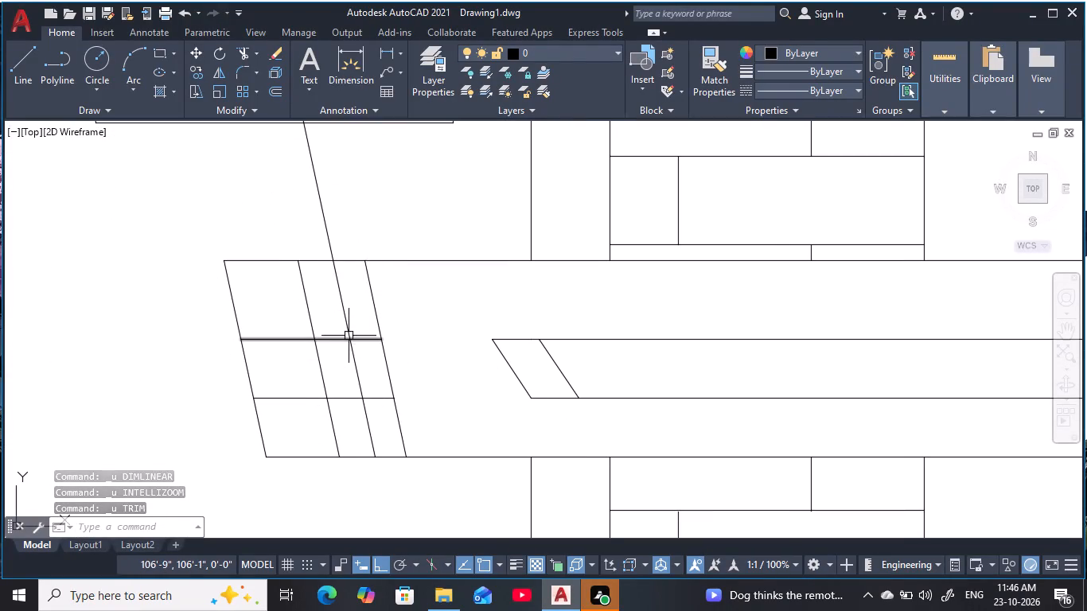
key("Escape")
key("Escape")
key("Escape")
key("Escape")
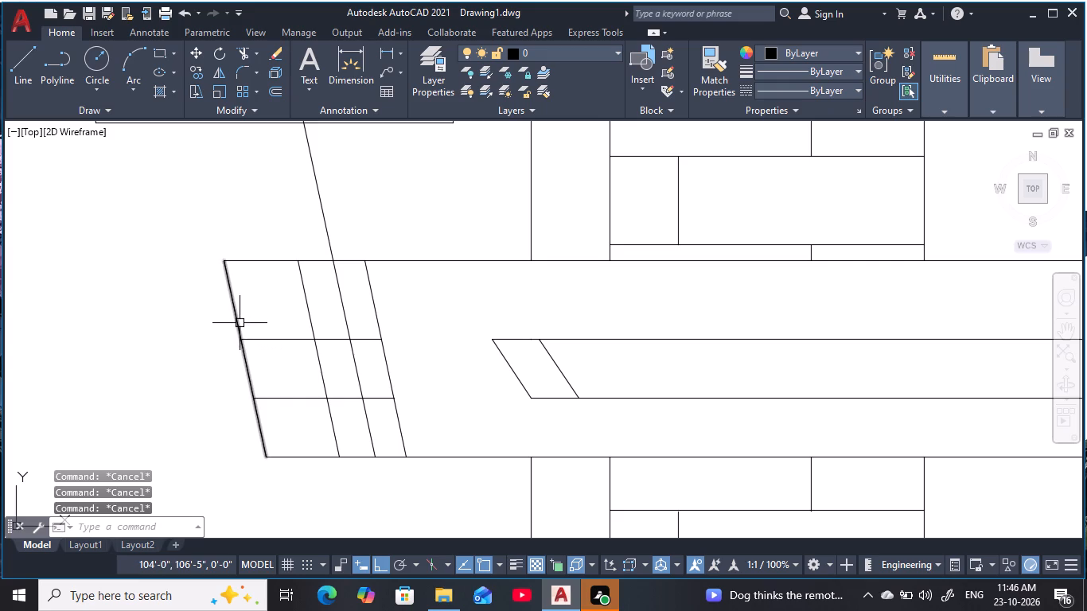
left_click(239, 323)
type("m")
key("space")
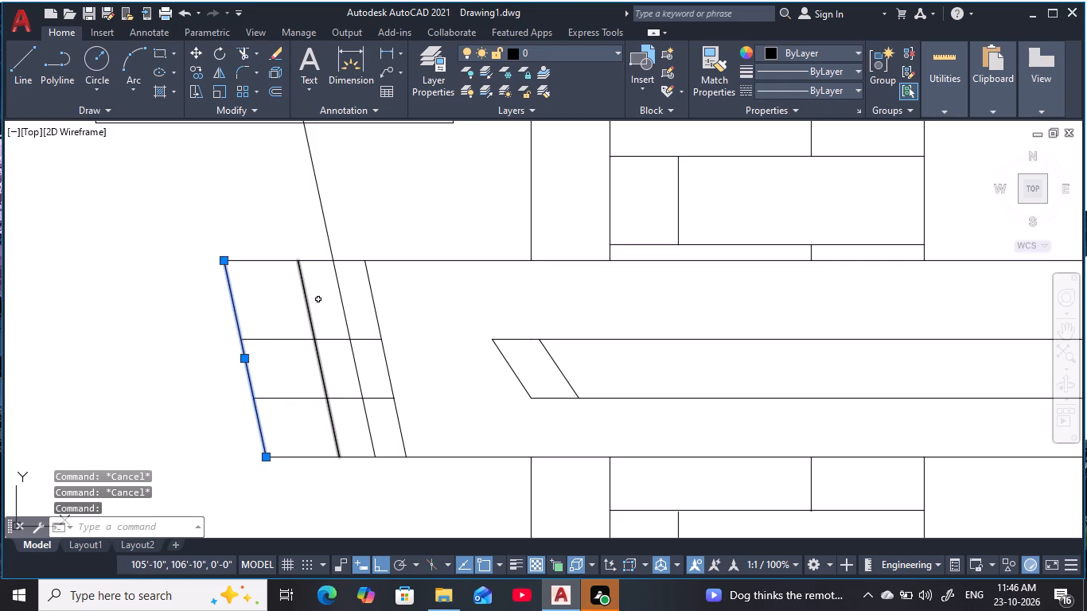
left_click(225, 263)
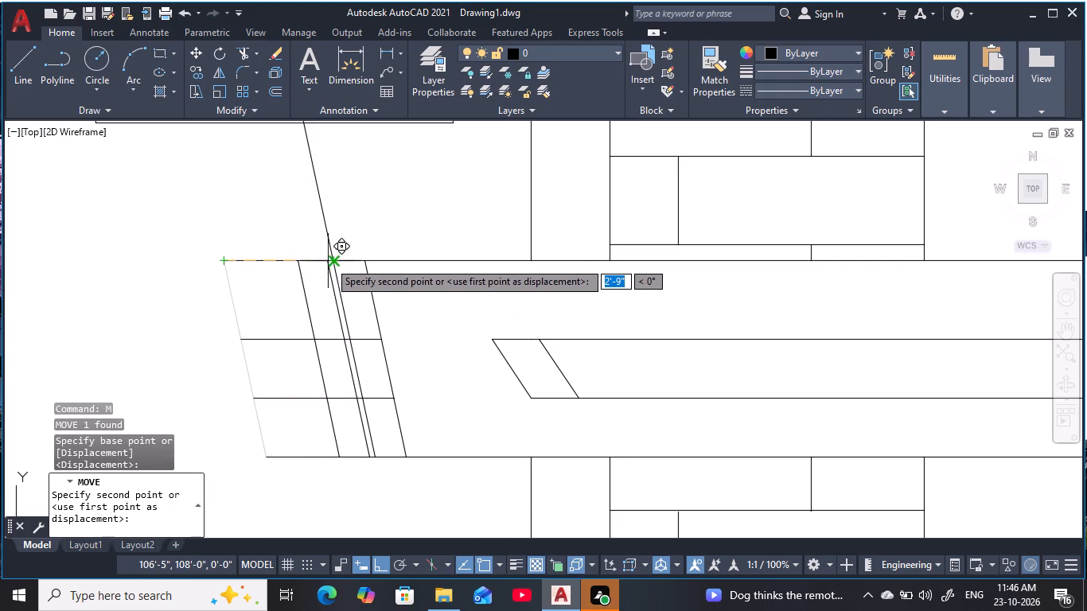
left_click(333, 261)
key("Escape")
key("Escape")
key("Escape")
key("Escape")
key("Escape")
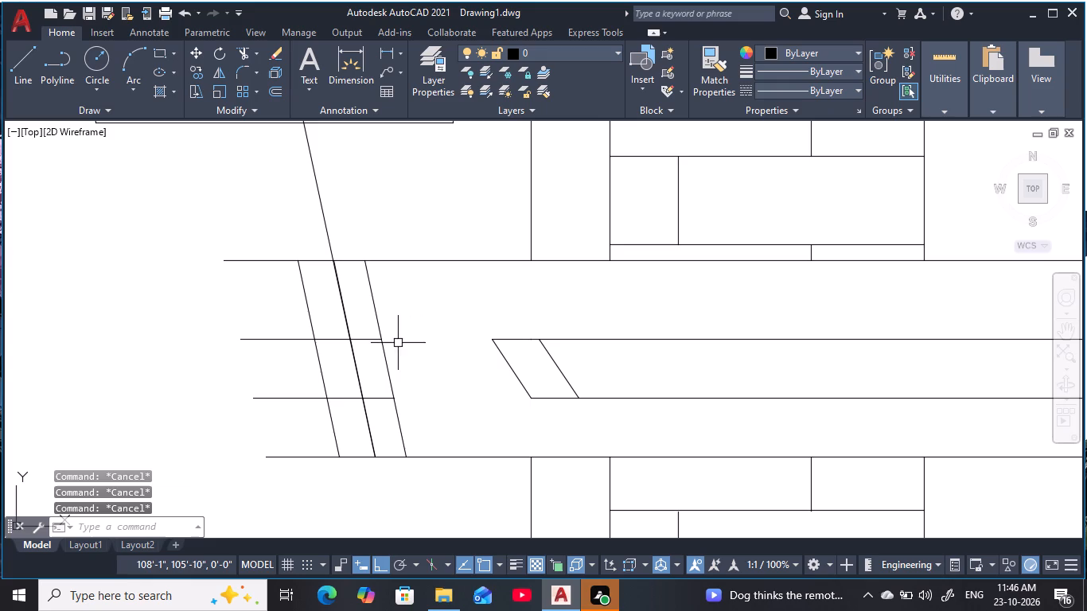
key("Escape")
key("Escape")
key("Escape")
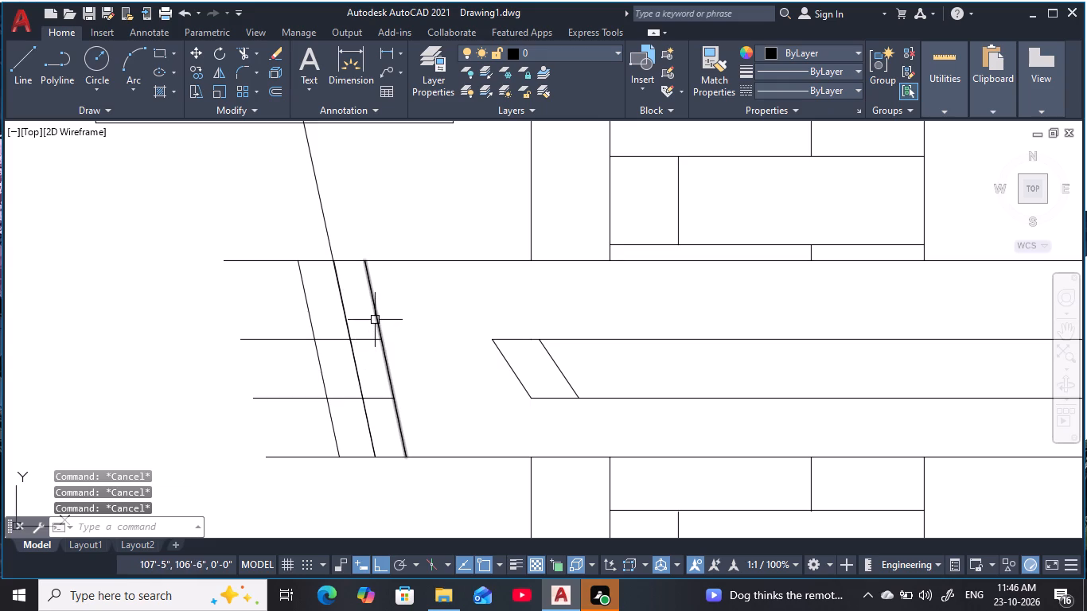
Measure the top width from the lowest band's open end to the panel's innermost sloping line with a linear dimension.
middle_click_drag(432, 316, 404, 316)
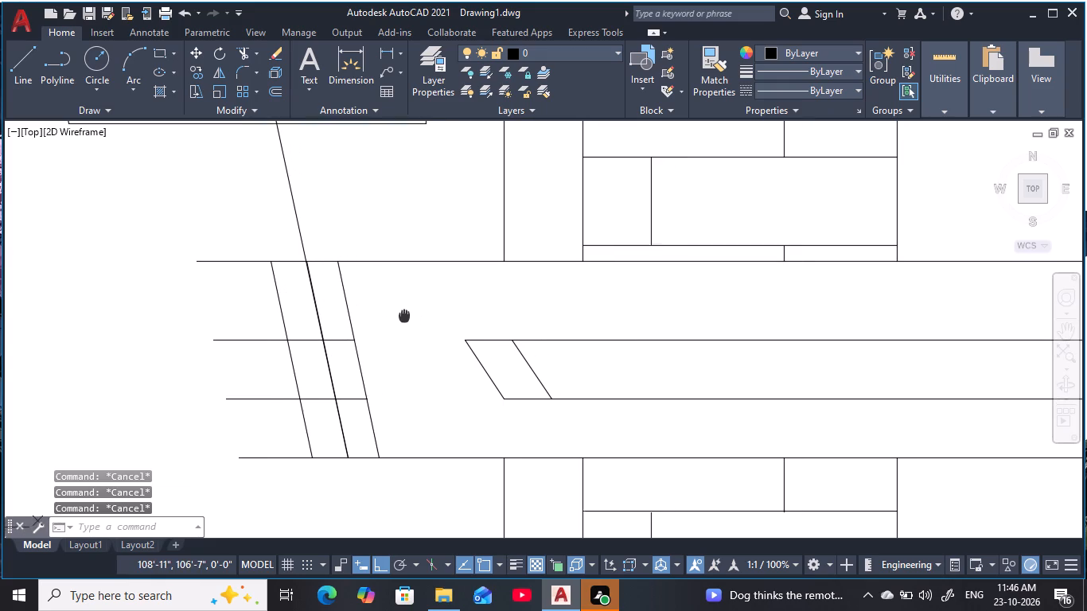
middle_click_drag(404, 316, 403, 316)
key("d")
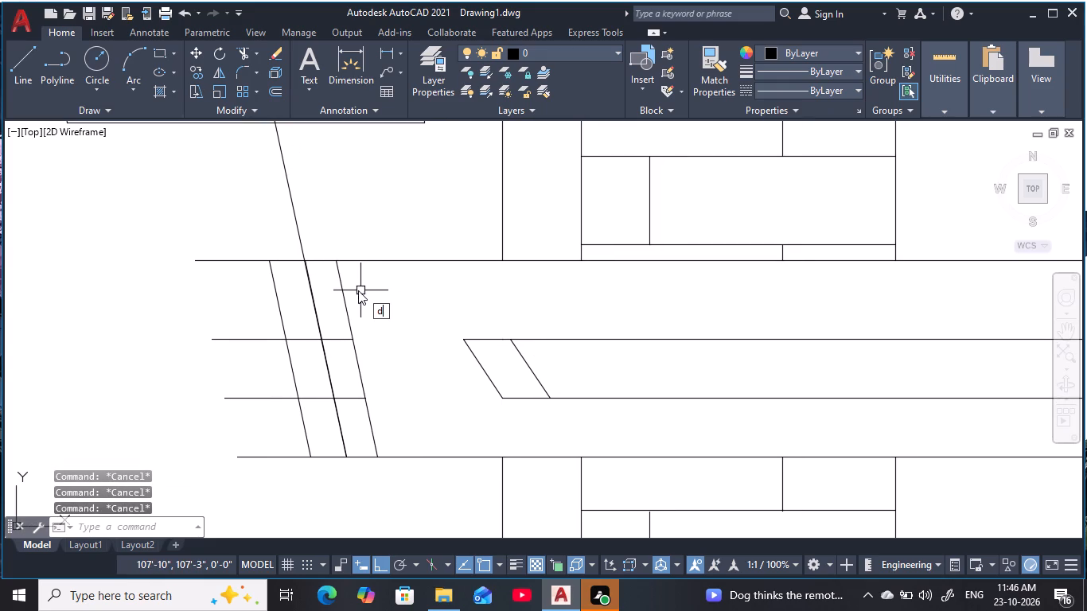
key("l")
type("i")
key("space")
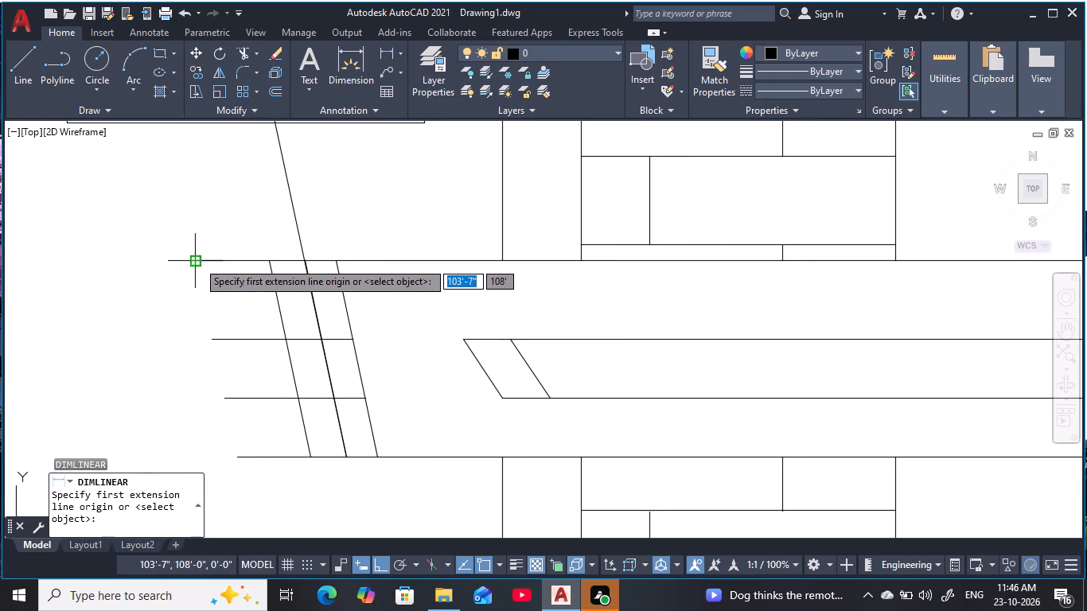
left_click(197, 261)
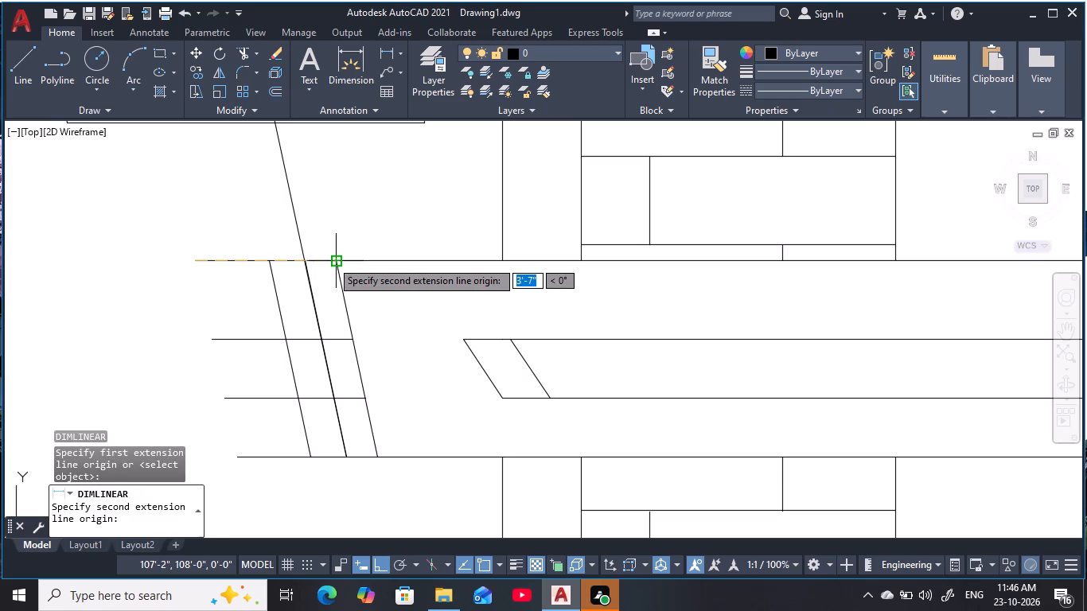
left_click(331, 260)
key("Escape")
key("Escape")
key("Escape")
key("Escape")
key("Escape")
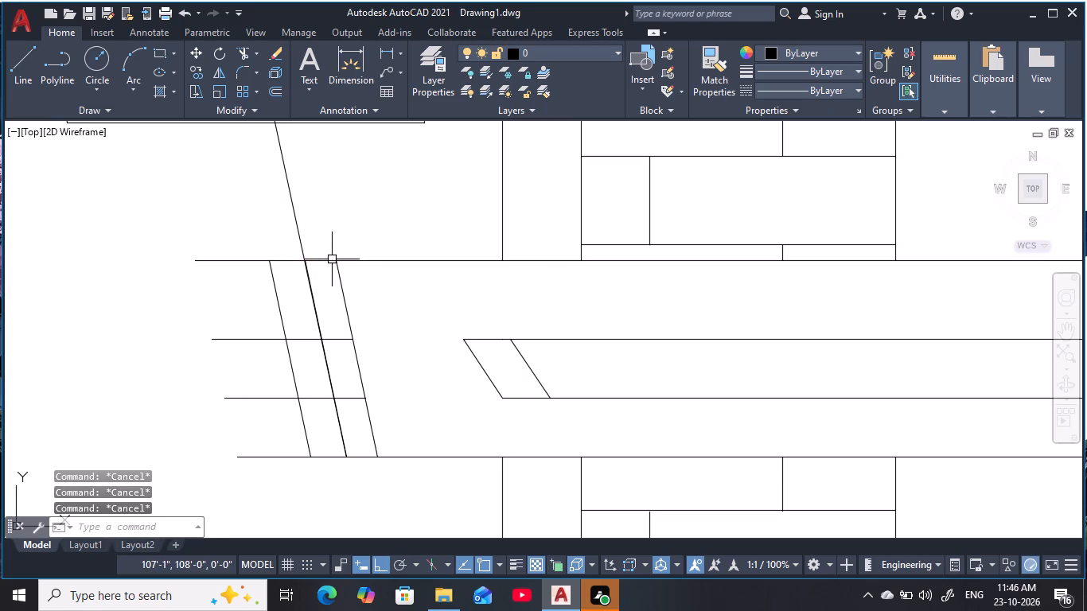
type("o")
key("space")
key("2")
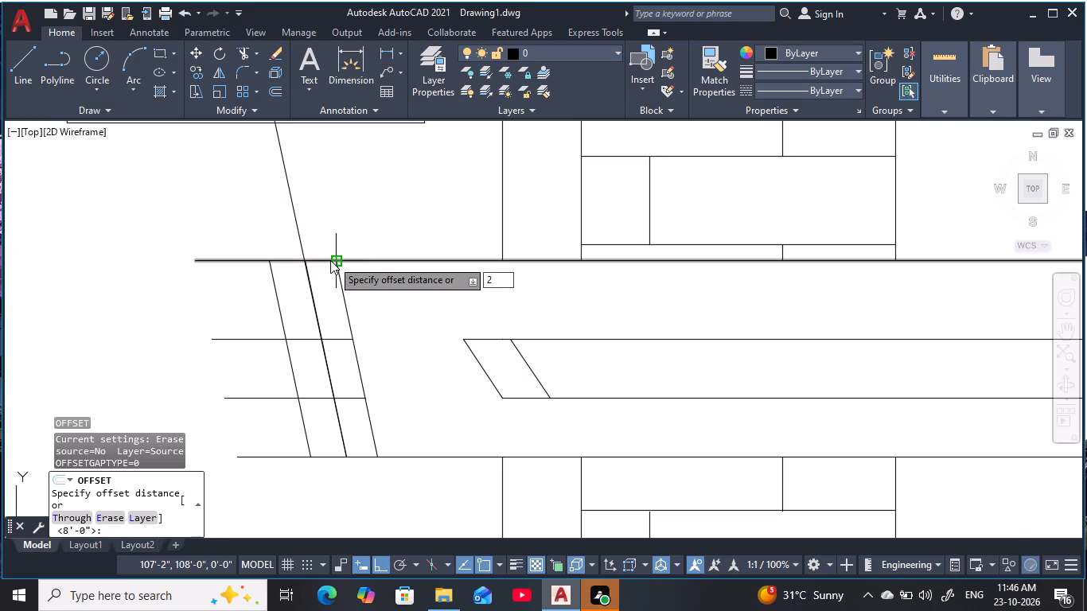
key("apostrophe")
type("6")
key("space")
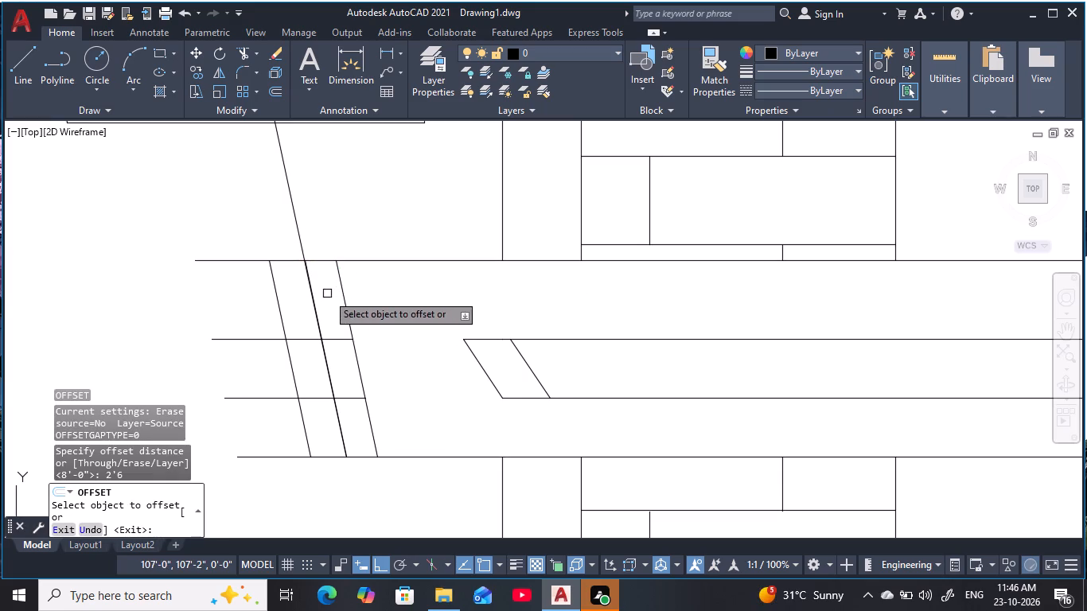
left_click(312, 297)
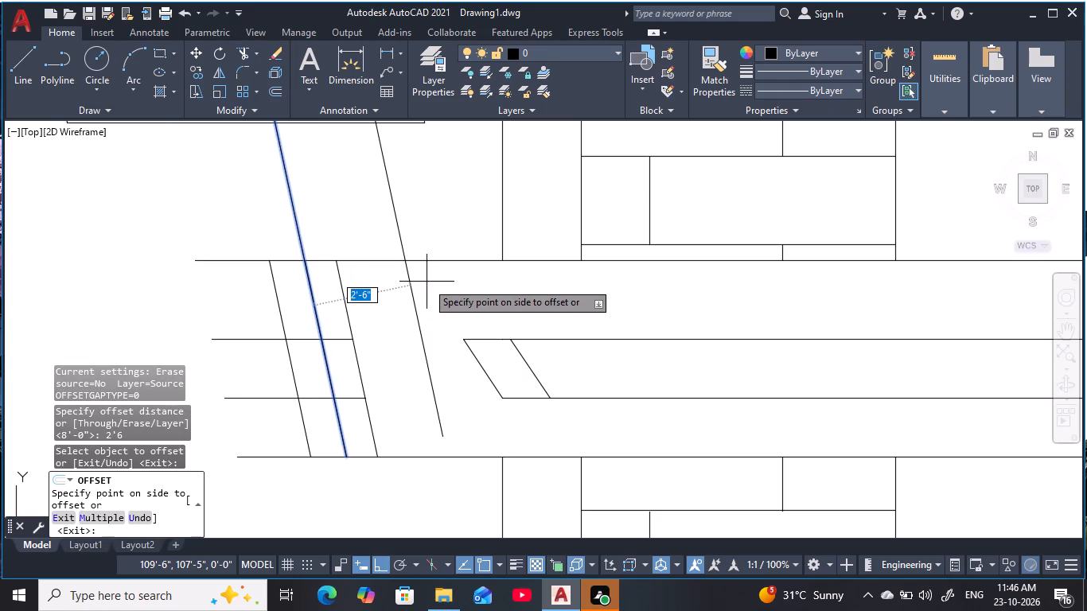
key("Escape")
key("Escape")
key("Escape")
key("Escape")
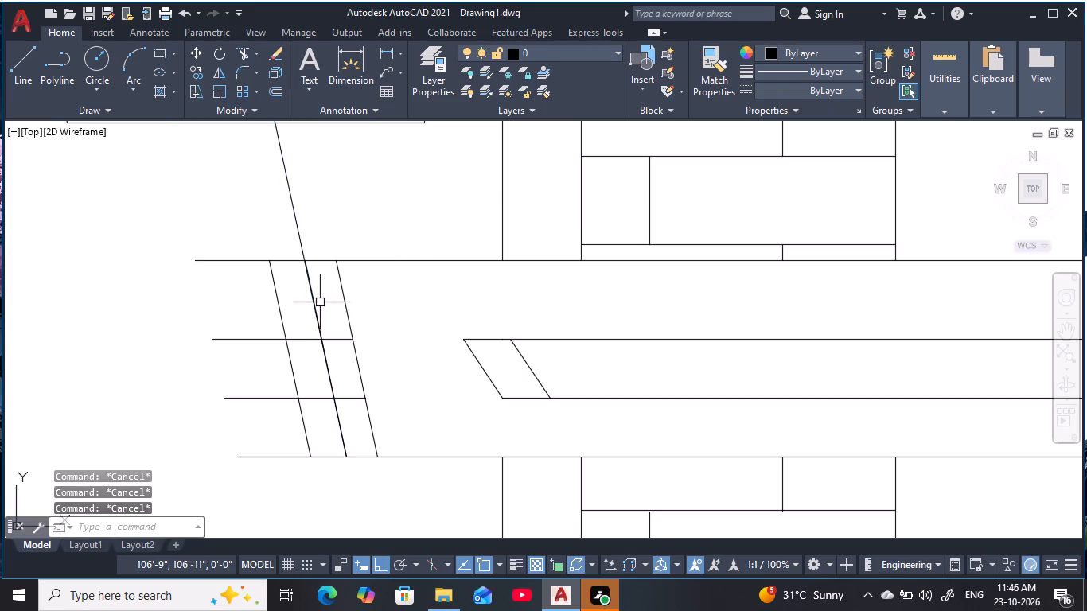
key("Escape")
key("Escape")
Erase the long sloping line running down through the two lowest bands, keeping the moved end line.
scroll(323, 305, "up", 2)
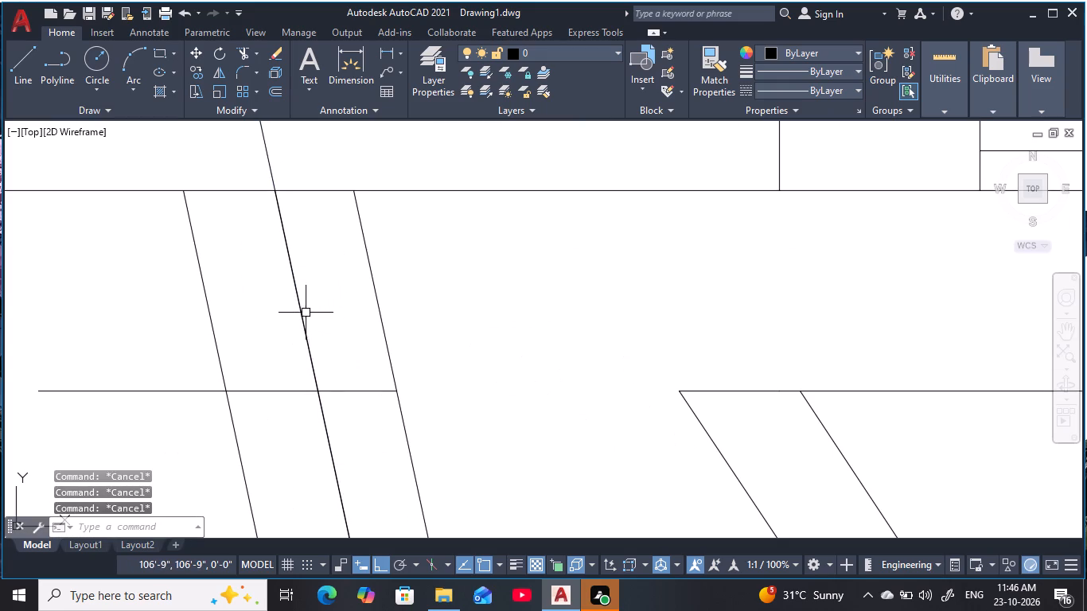
left_click(304, 314)
key("Escape")
middle_click_drag(327, 303, 332, 310)
scroll(332, 310, "down", 2)
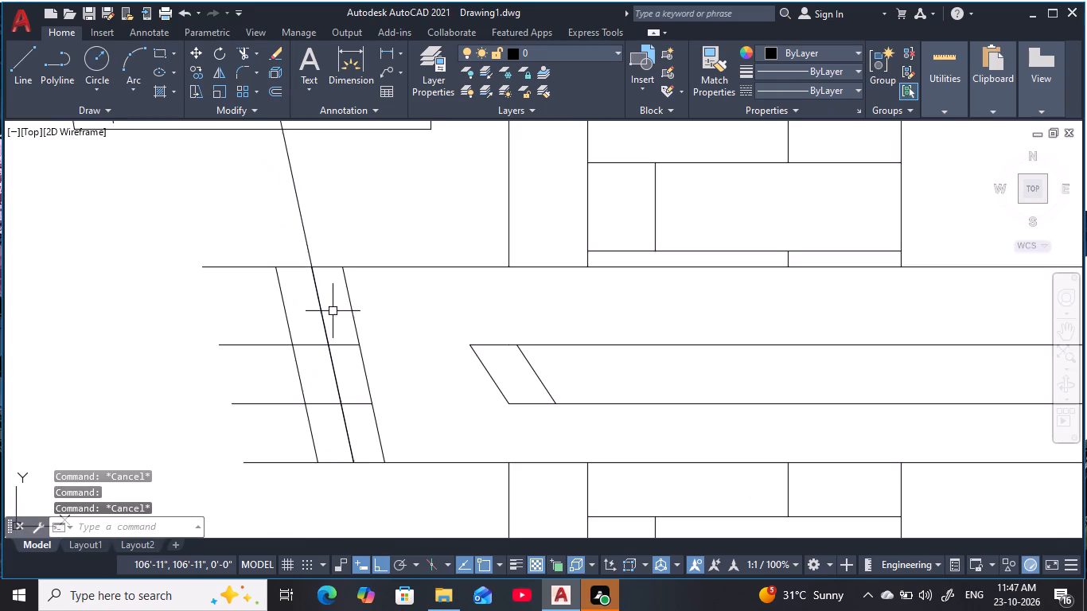
left_click(310, 232)
left_click(266, 232)
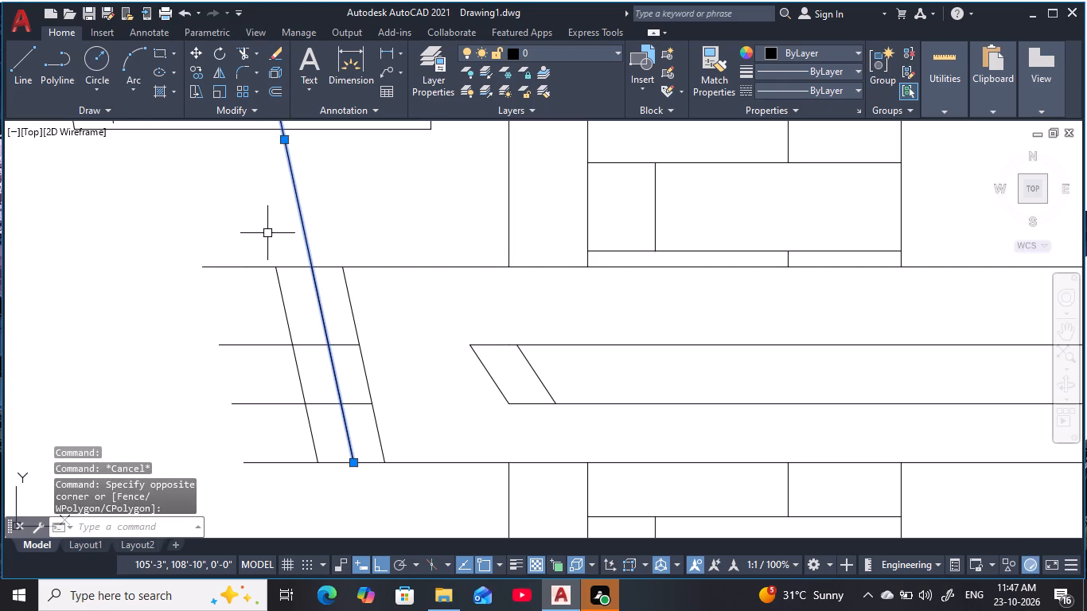
type("e")
key("space")
key("Escape")
key("Escape")
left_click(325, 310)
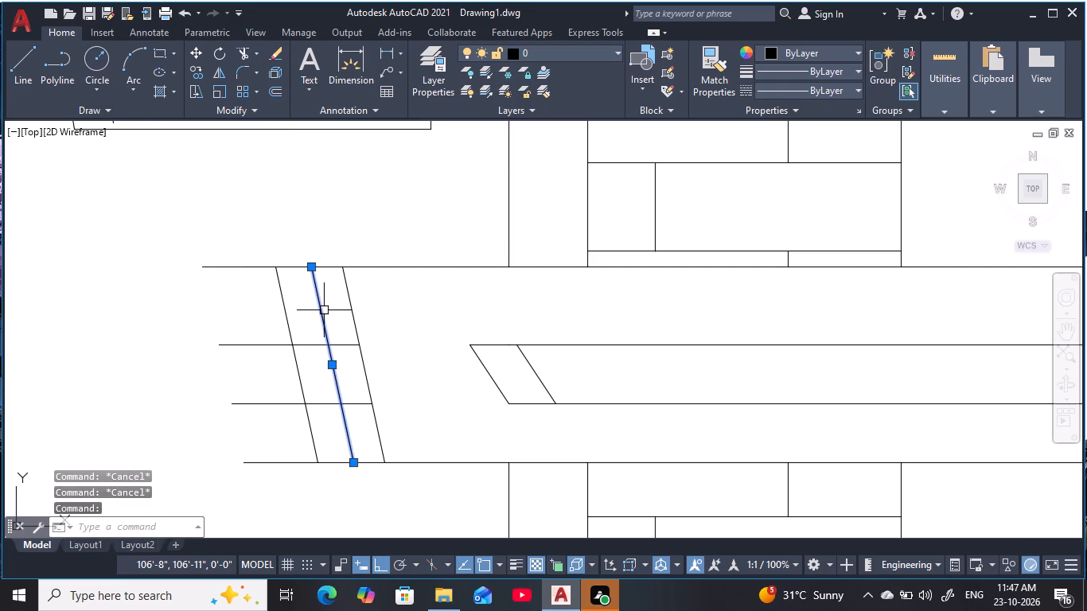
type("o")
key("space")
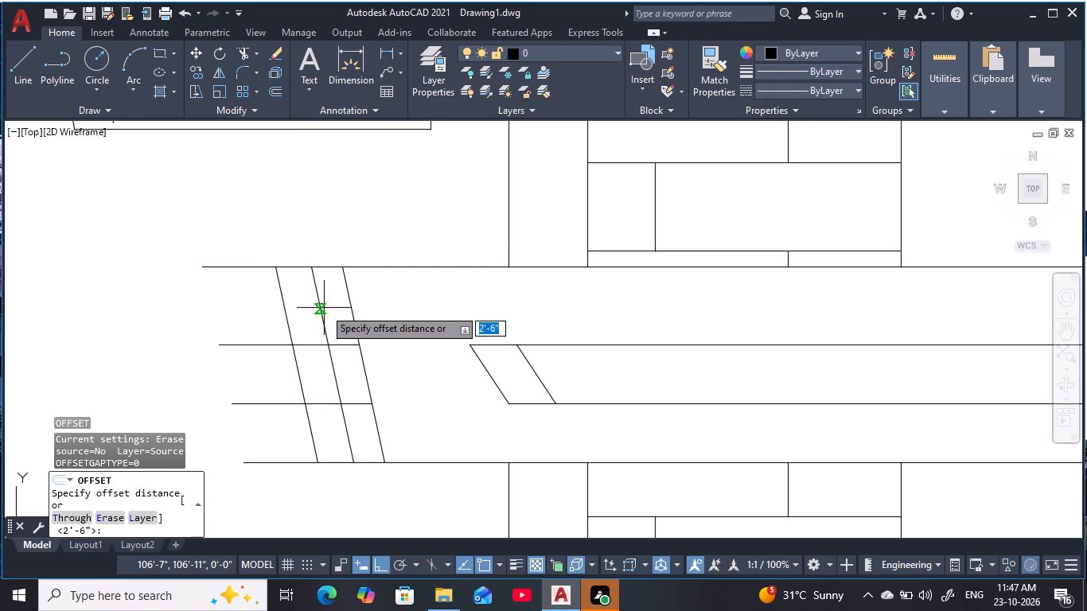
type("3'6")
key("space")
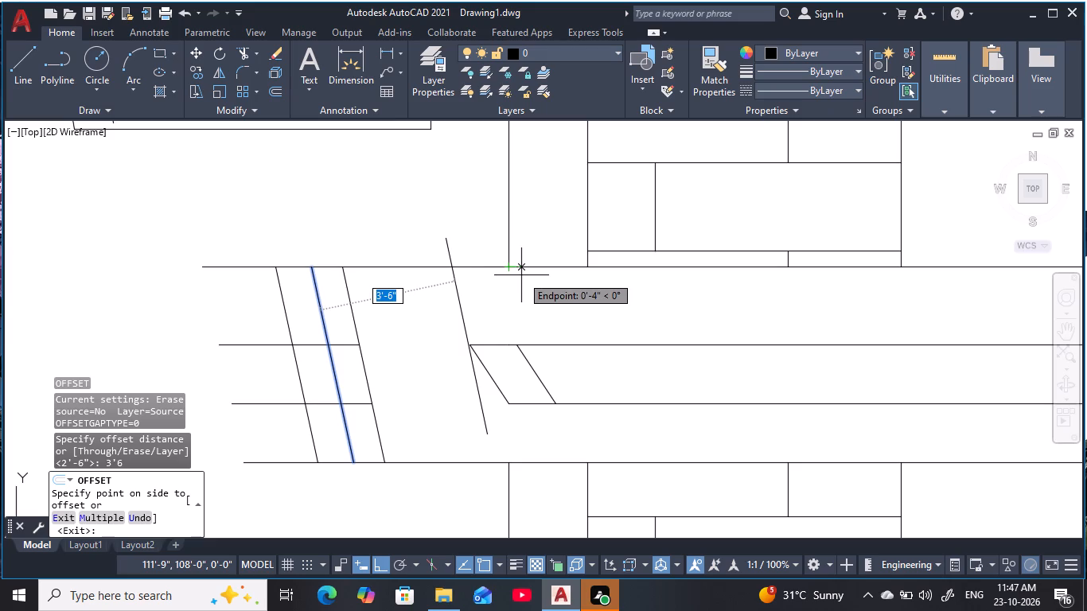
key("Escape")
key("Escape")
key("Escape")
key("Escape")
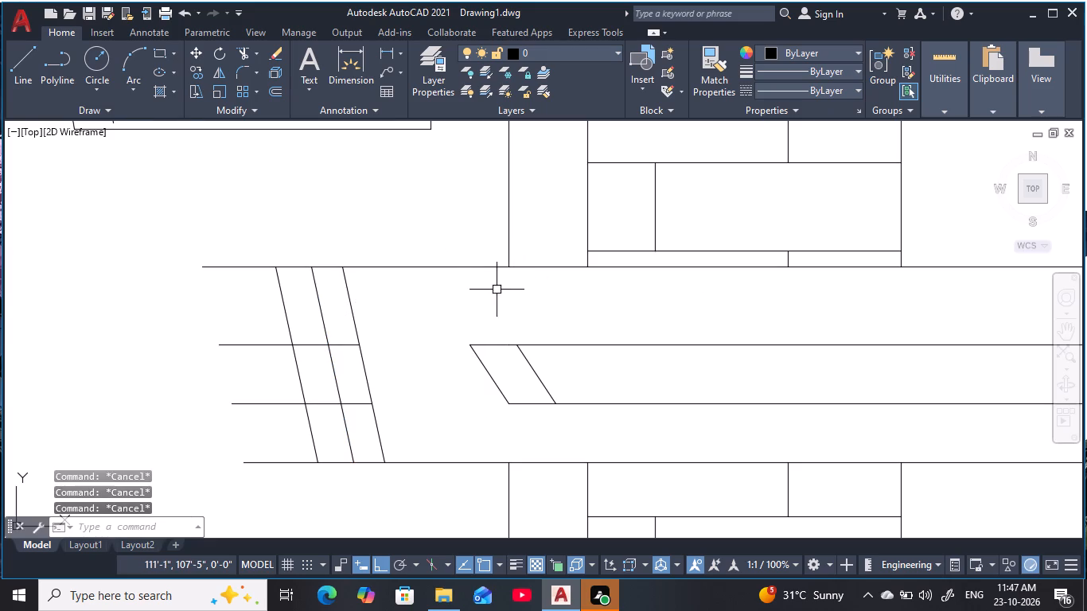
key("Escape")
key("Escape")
Redraw the second-lowest band's sloping outer end as a line joining the open ends of its bottom and top edges.
scroll(437, 305, "down", 1)
middle_click_drag(432, 321, 433, 355)
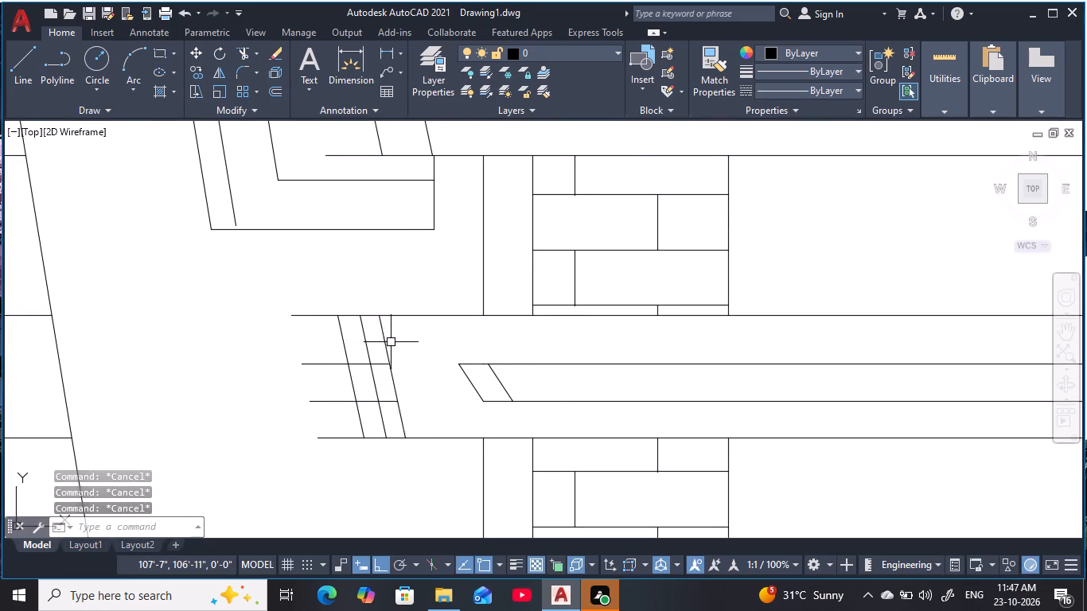
scroll(392, 342, "down", 1)
middle_click_drag(385, 361, 376, 376)
middle_click_drag(353, 224, 368, 286)
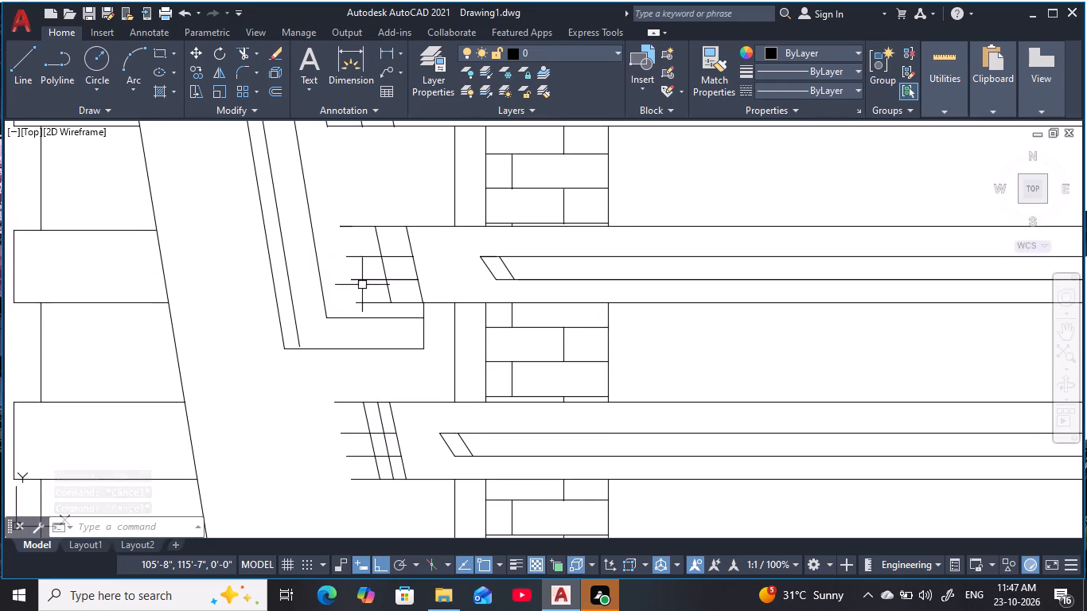
key("Escape")
key("Escape")
scroll(346, 245, "up", 1)
middle_click_drag(346, 245, 335, 251)
key("Escape")
key("Escape")
key("Escape")
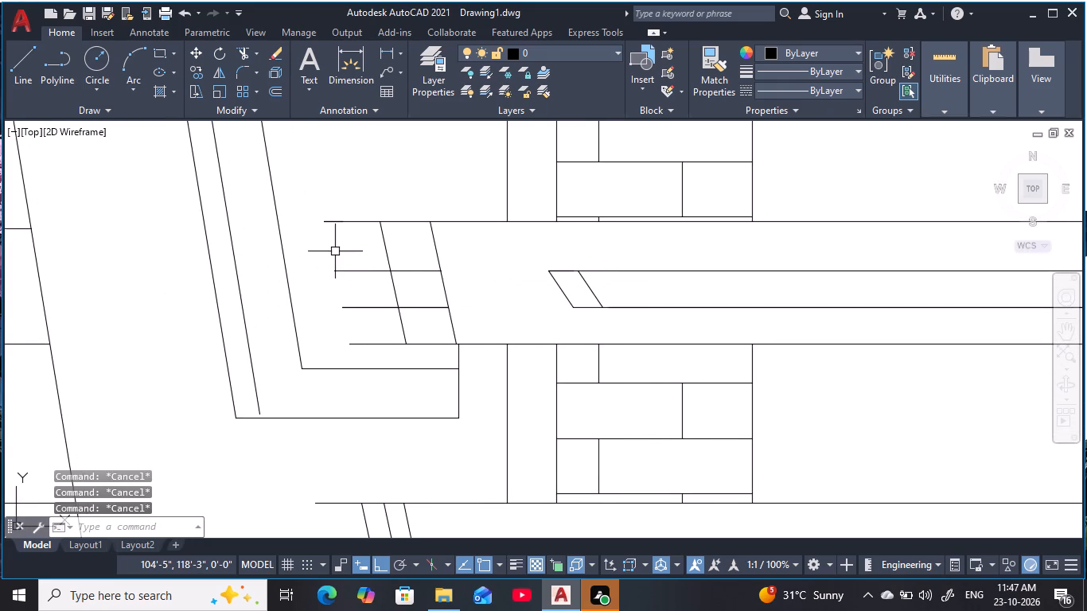
middle_click_drag(333, 252, 306, 250)
key("Escape")
key("Escape")
key("l")
key("space")
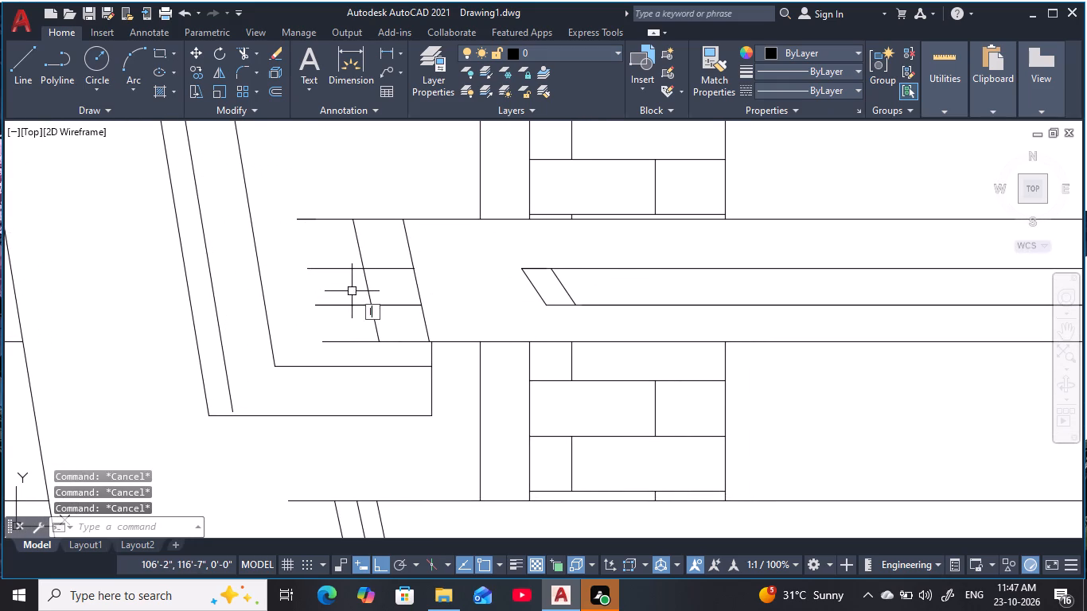
left_click(327, 340)
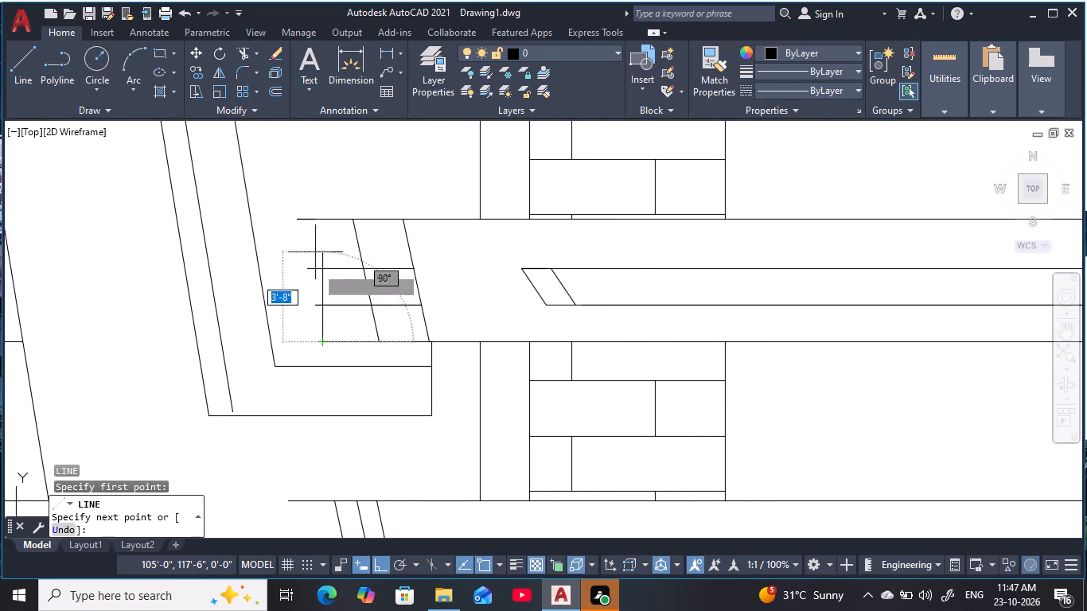
left_click(297, 218)
key("Escape")
key("Escape")
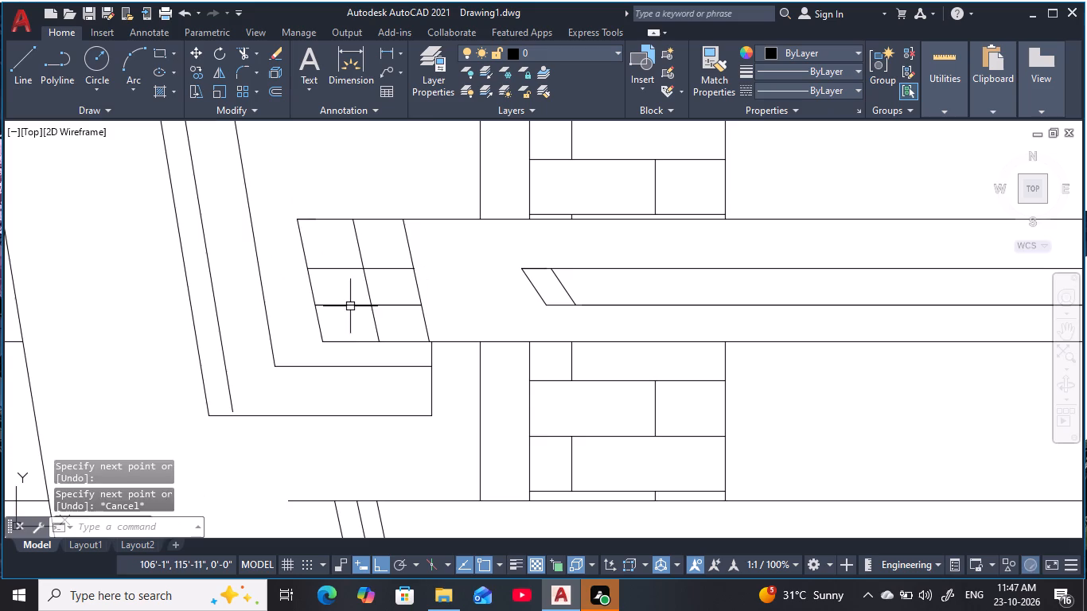
key("Escape")
key("Escape")
Offset the lowest band's outermost sloping end line 3'-6" inward.
scroll(363, 323, "down", 1)
key("Escape")
middle_click_drag(382, 360, 357, 210)
scroll(355, 305, "up", 1)
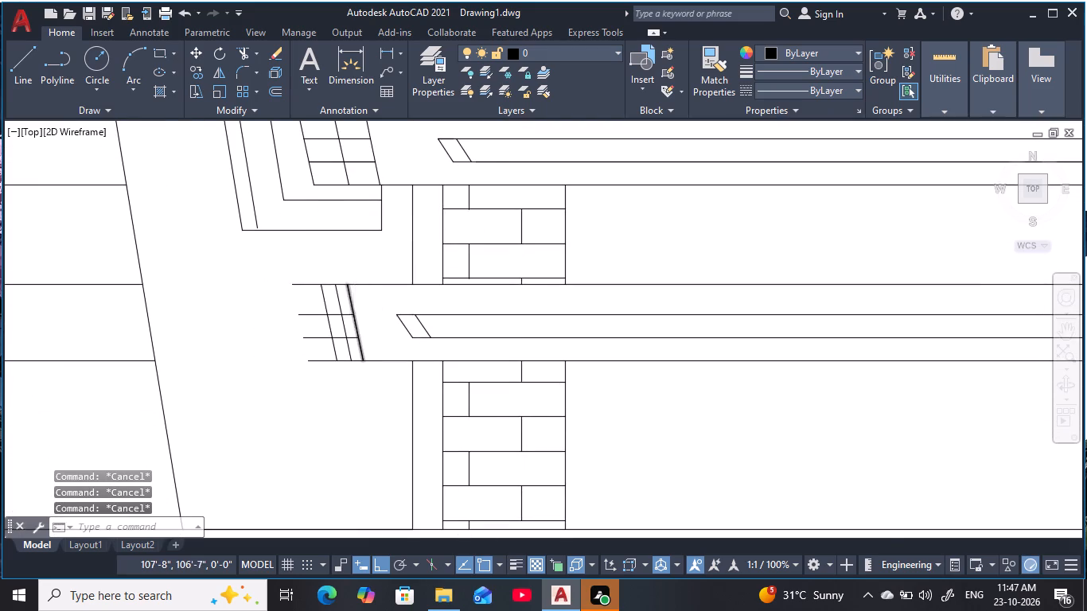
scroll(355, 305, "up", 1)
middle_click_drag(355, 305, 356, 312)
key("Escape")
key("Escape")
key("Escape")
key("Escape")
key("Escape")
key("Escape")
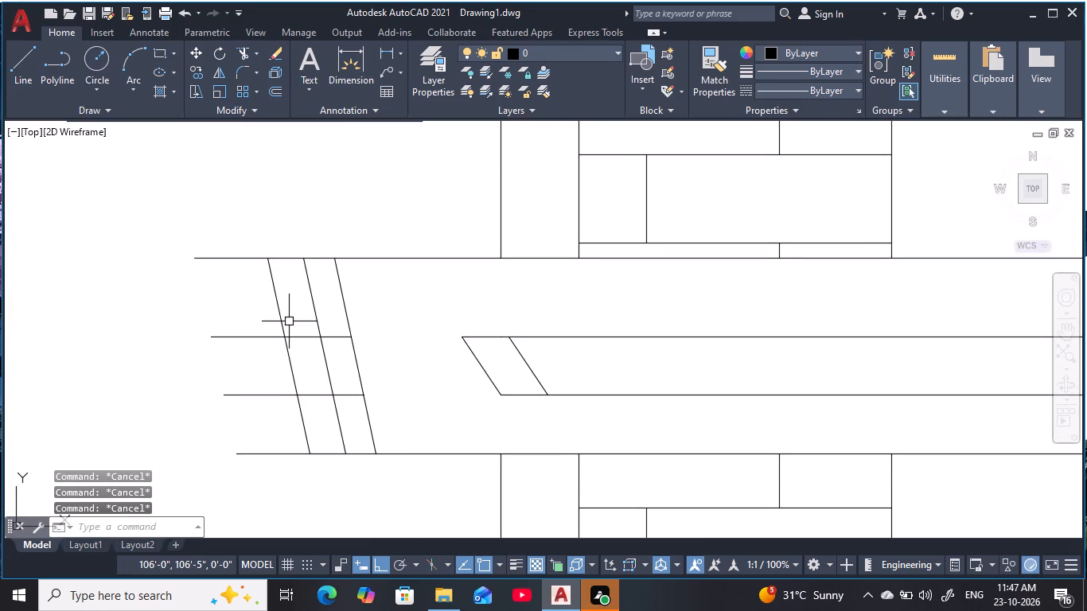
key("o")
key("space")
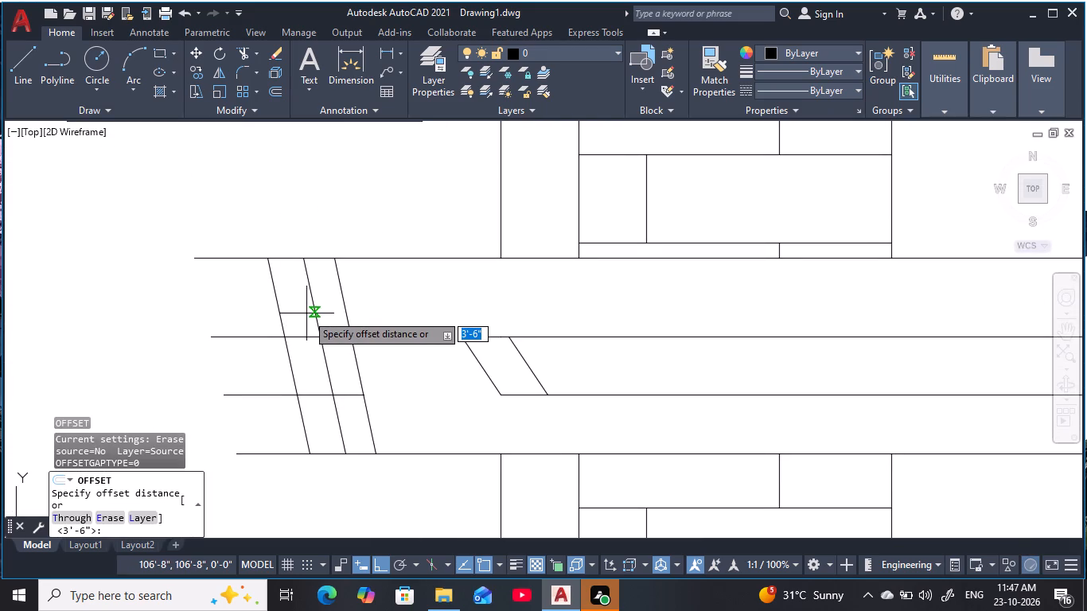
key("3")
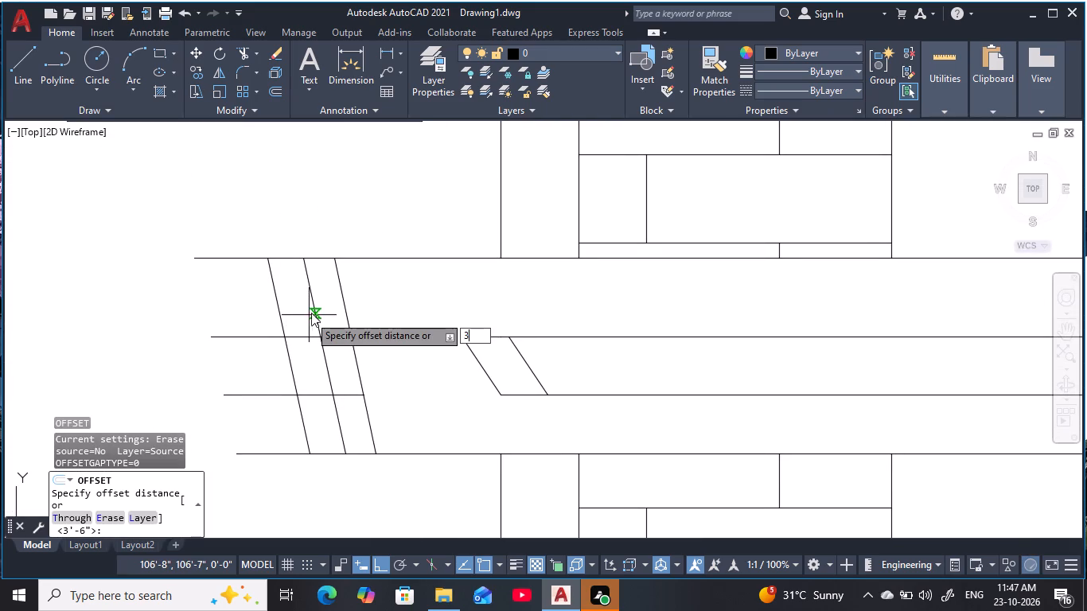
type("'6")
key("space")
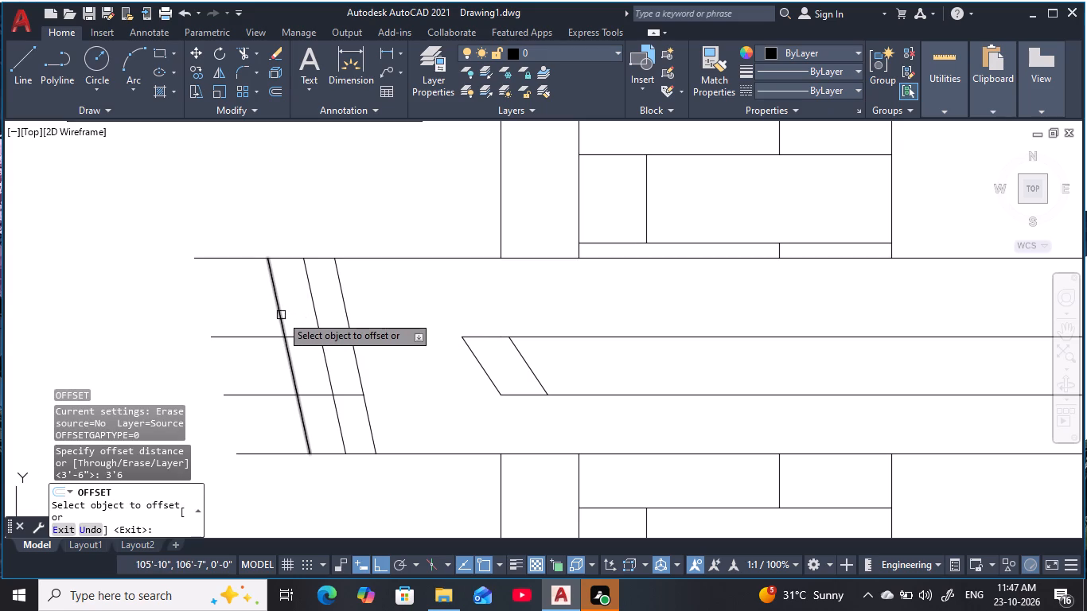
left_click(280, 315)
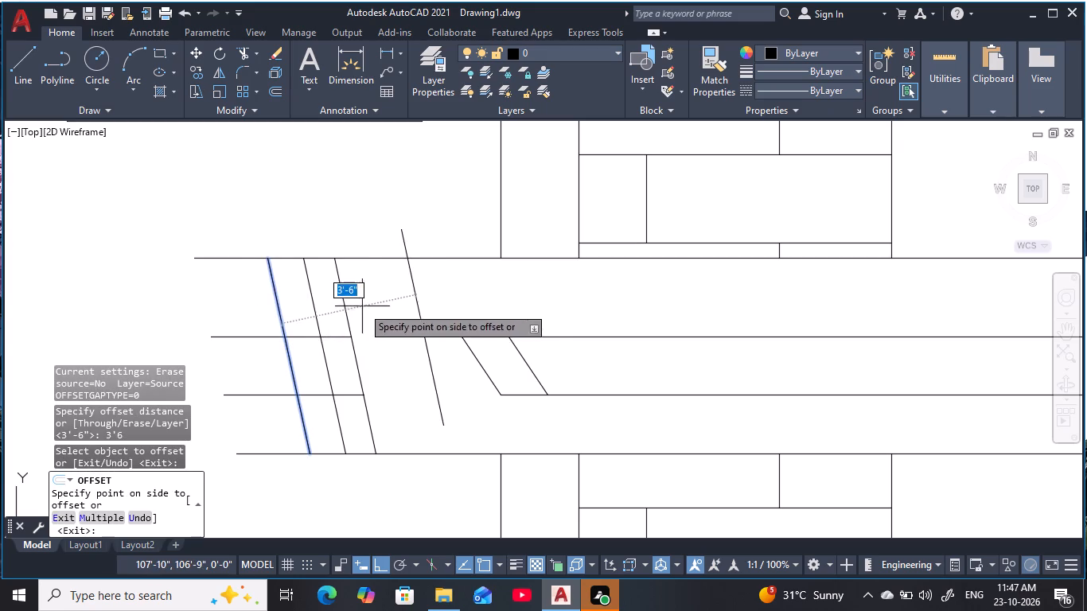
left_click(462, 288)
key("Escape")
key("Escape")
key("Escape")
key("Escape")
key("Escape")
Extend the new offset line to the lowest band's bottom edge and trim its overshoot above the top edge.
key("e")
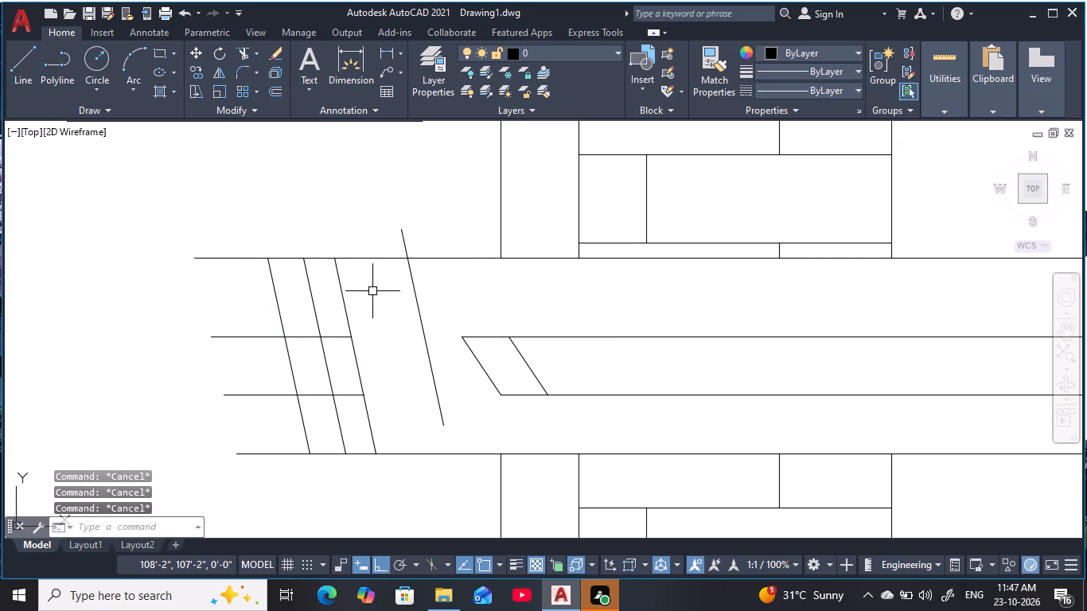
key("x")
key("space")
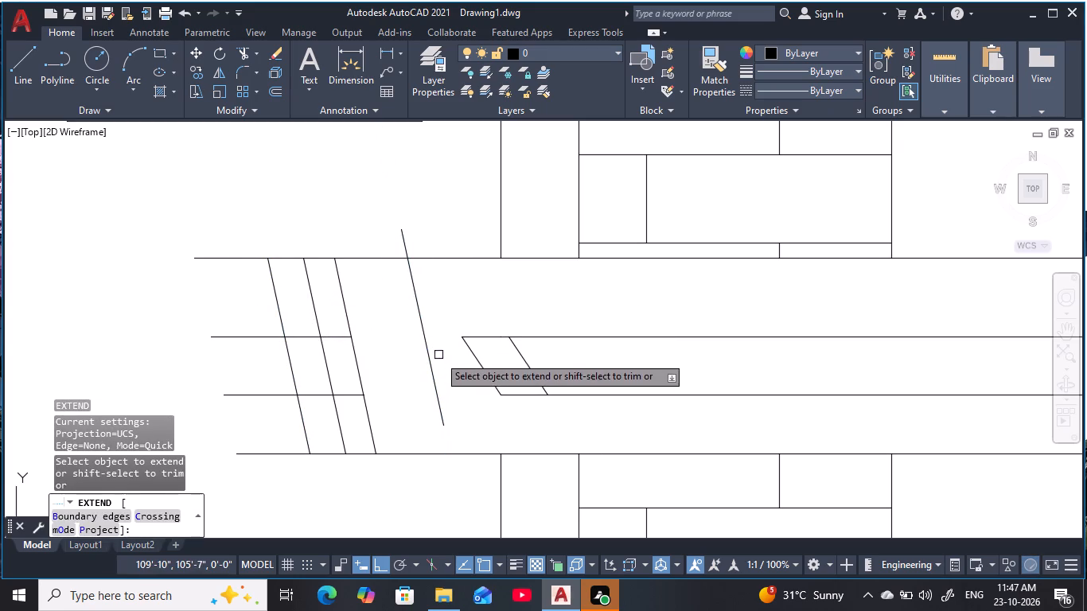
left_click(442, 378)
left_click(428, 407)
key("Escape")
key("Escape")
key("Escape")
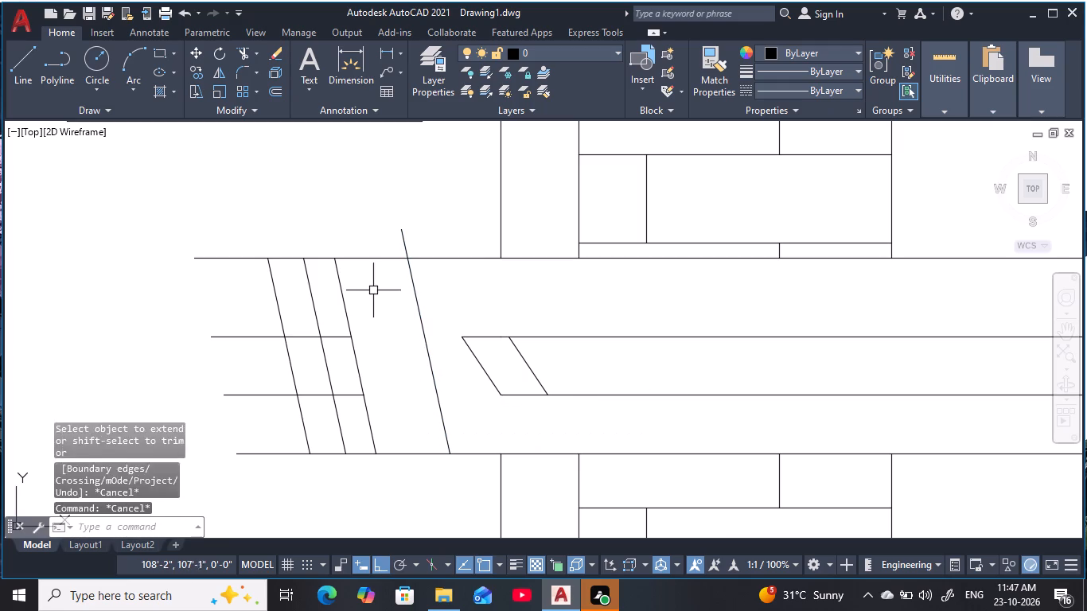
key("Escape")
key("Escape")
key("t")
key("r")
key("space")
left_click(420, 244)
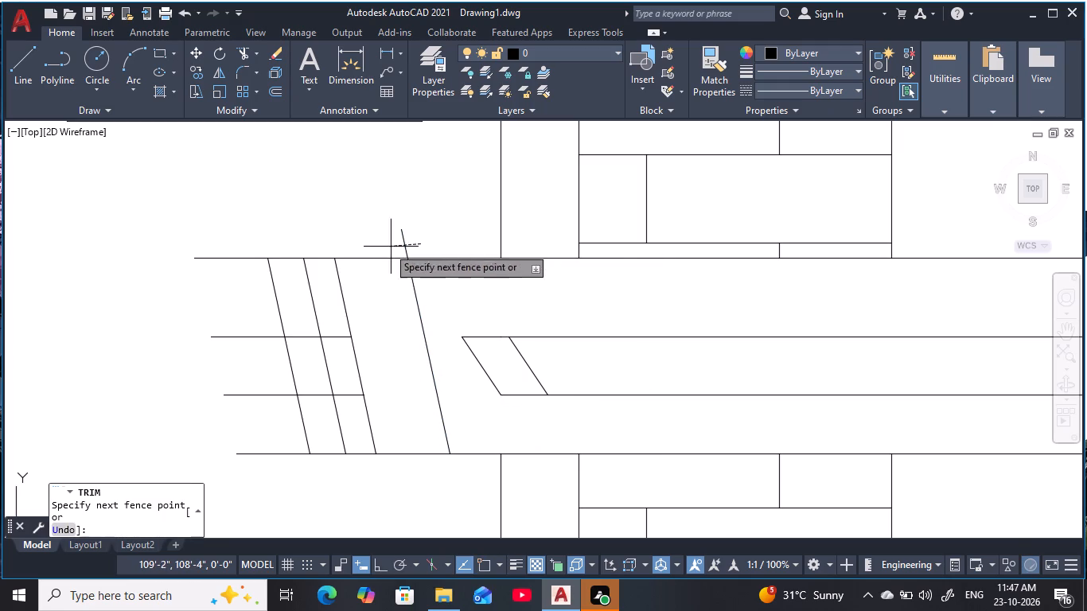
left_click(386, 247)
Trim the lowest band's edges back to the second sloping line, clearing the short horizontals and old third sloping line.
left_click(295, 317)
left_click(251, 317)
left_click(258, 290)
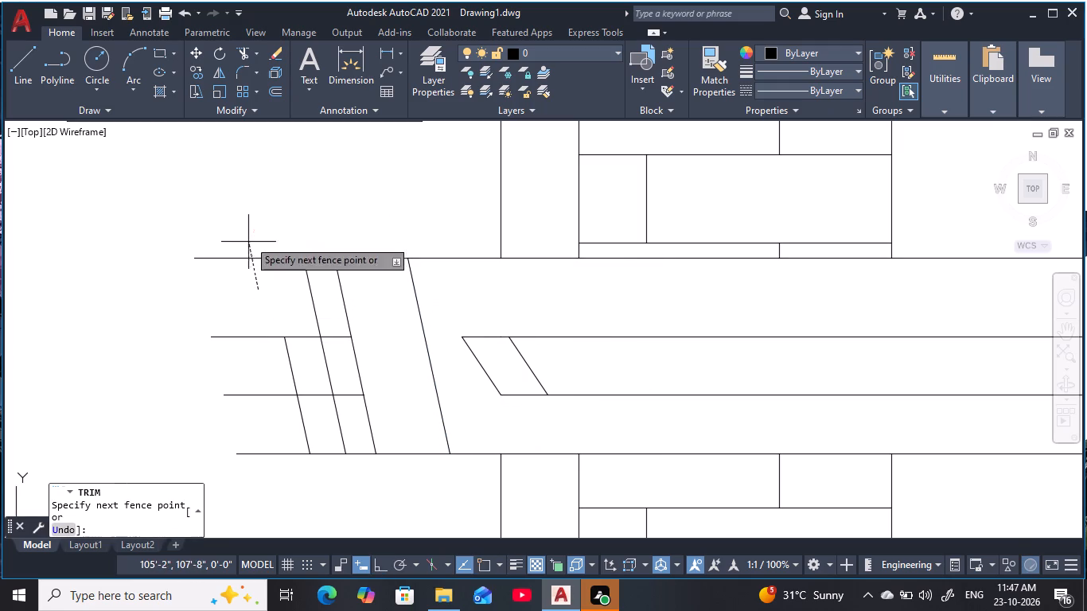
left_click(244, 224)
left_click(278, 298)
left_click(300, 468)
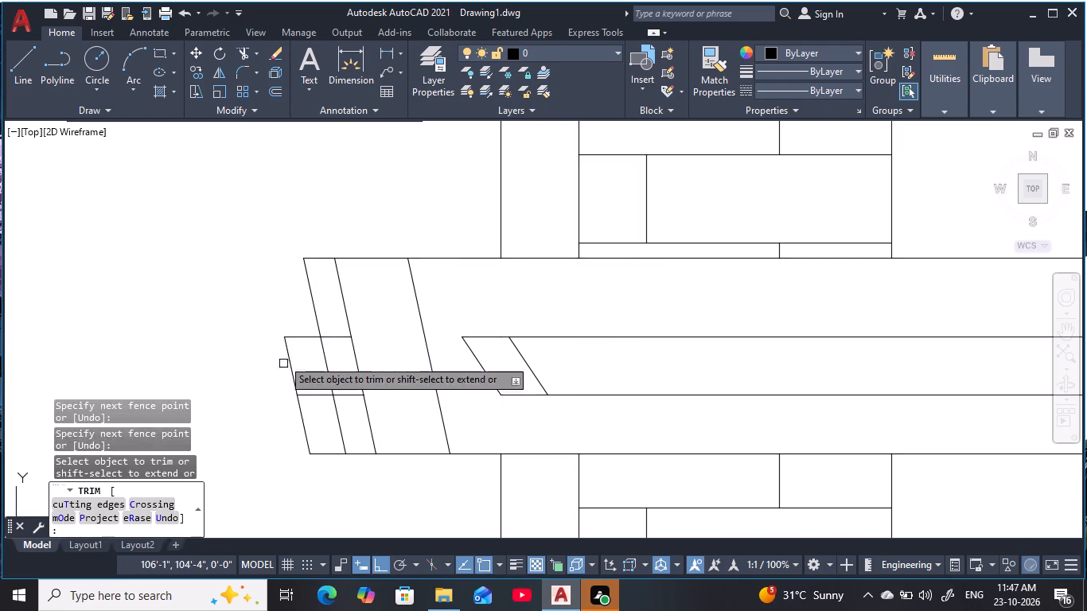
left_click(280, 317)
left_click(342, 479)
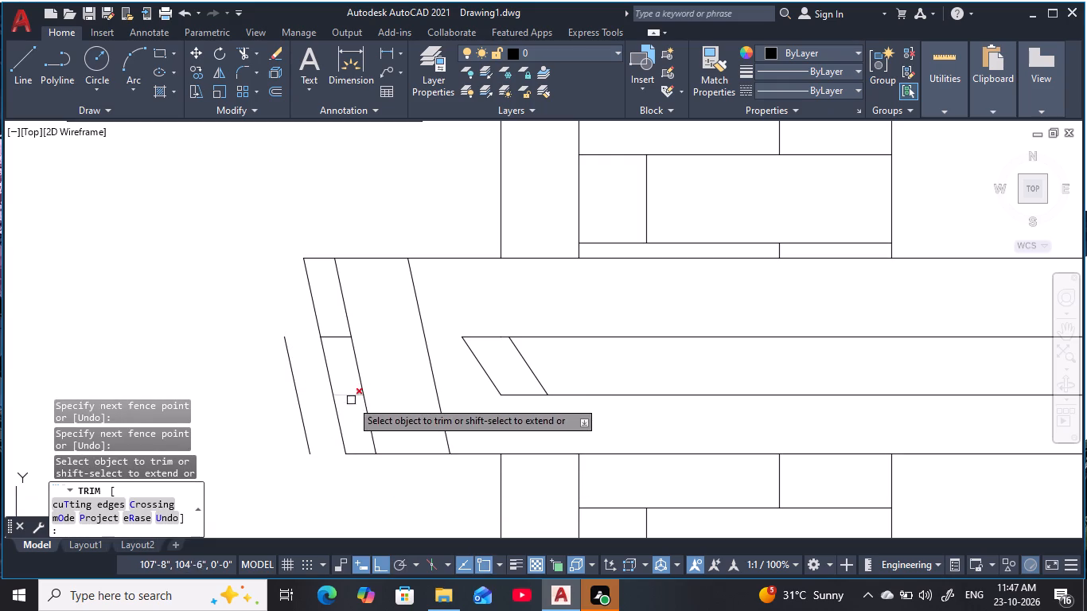
left_click(356, 413)
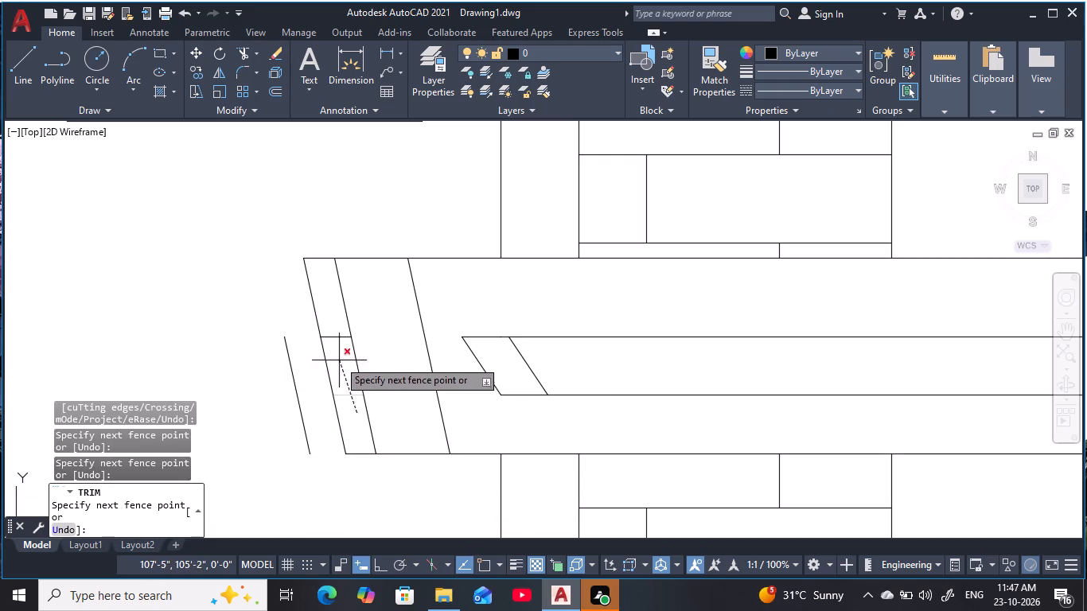
left_click(329, 329)
left_click(343, 341)
left_click(376, 345)
key("Escape")
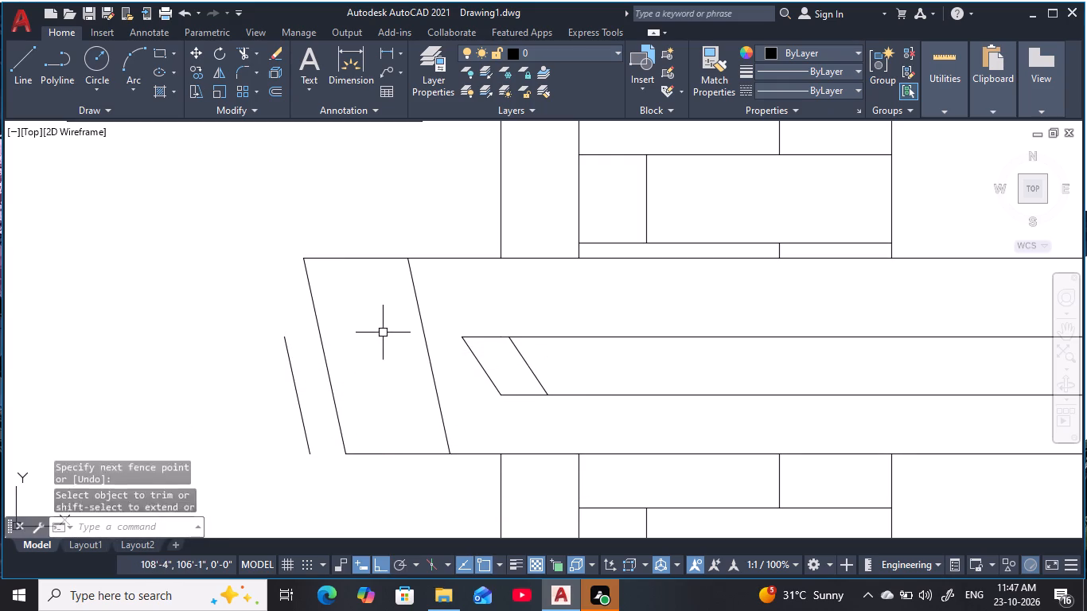
key("Escape")
key("Escape")
Erase the leftover piece of the old outermost sloping line outside the lowest band's end.
middle_click_drag(392, 329, 368, 327)
key("Escape")
left_click(298, 394)
left_click(260, 407)
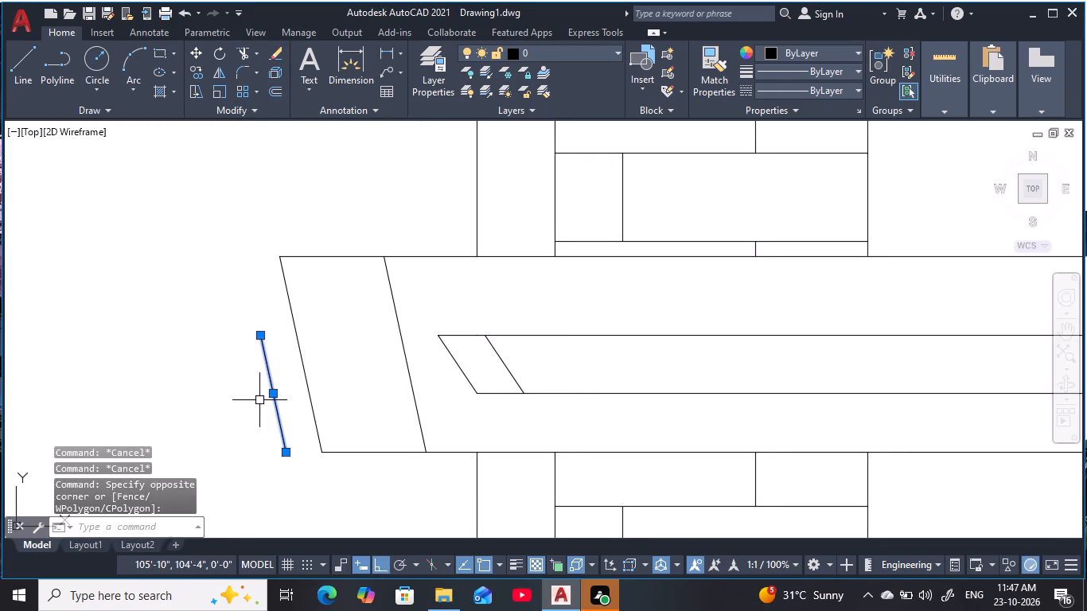
type("e")
key("space")
key("Escape")
key("Escape")
key("Escape")
key("Escape")
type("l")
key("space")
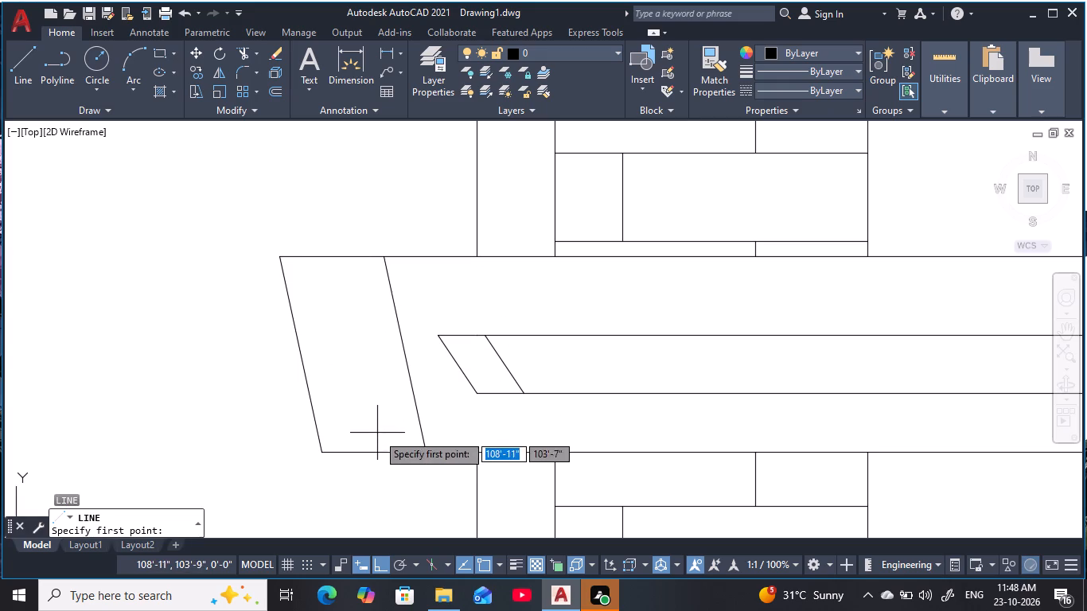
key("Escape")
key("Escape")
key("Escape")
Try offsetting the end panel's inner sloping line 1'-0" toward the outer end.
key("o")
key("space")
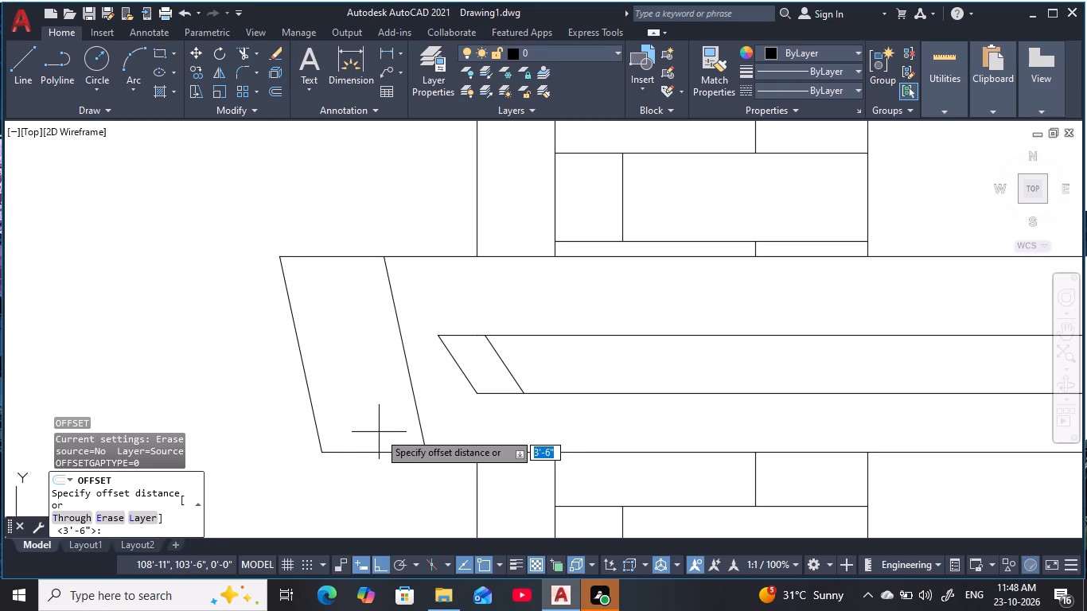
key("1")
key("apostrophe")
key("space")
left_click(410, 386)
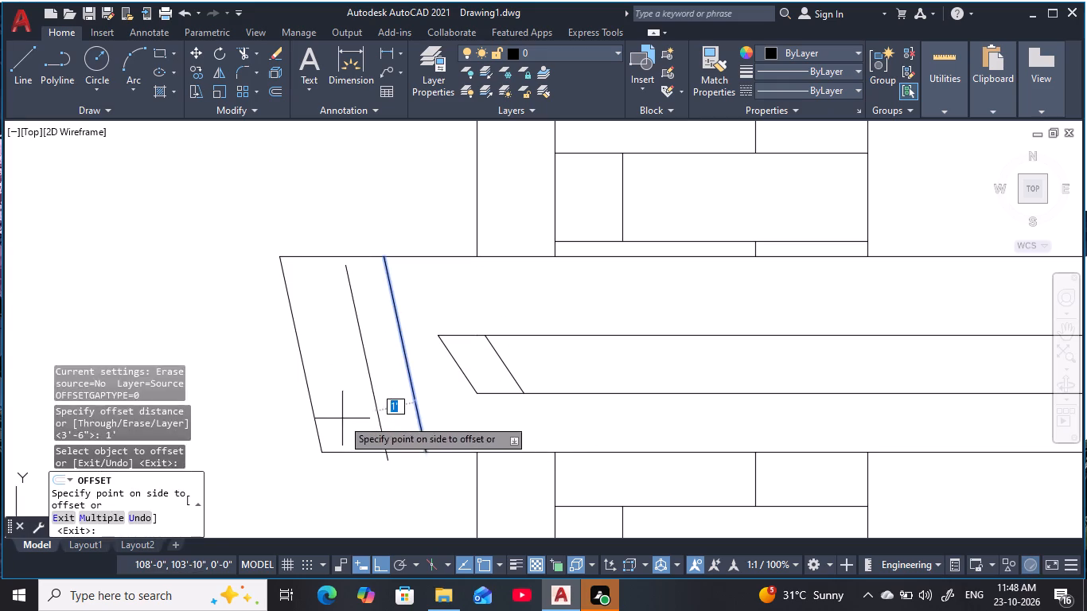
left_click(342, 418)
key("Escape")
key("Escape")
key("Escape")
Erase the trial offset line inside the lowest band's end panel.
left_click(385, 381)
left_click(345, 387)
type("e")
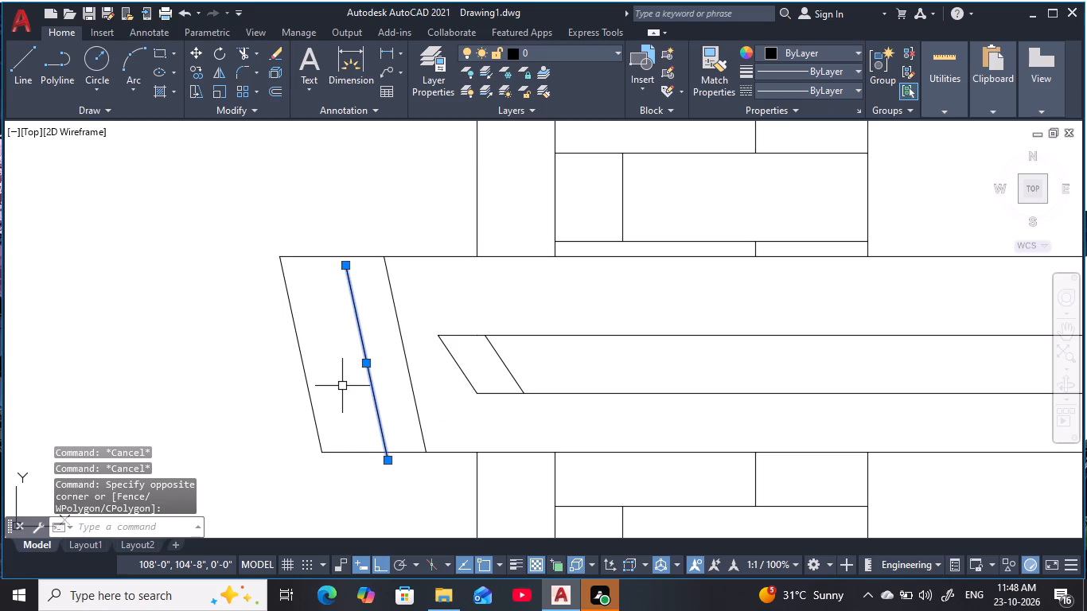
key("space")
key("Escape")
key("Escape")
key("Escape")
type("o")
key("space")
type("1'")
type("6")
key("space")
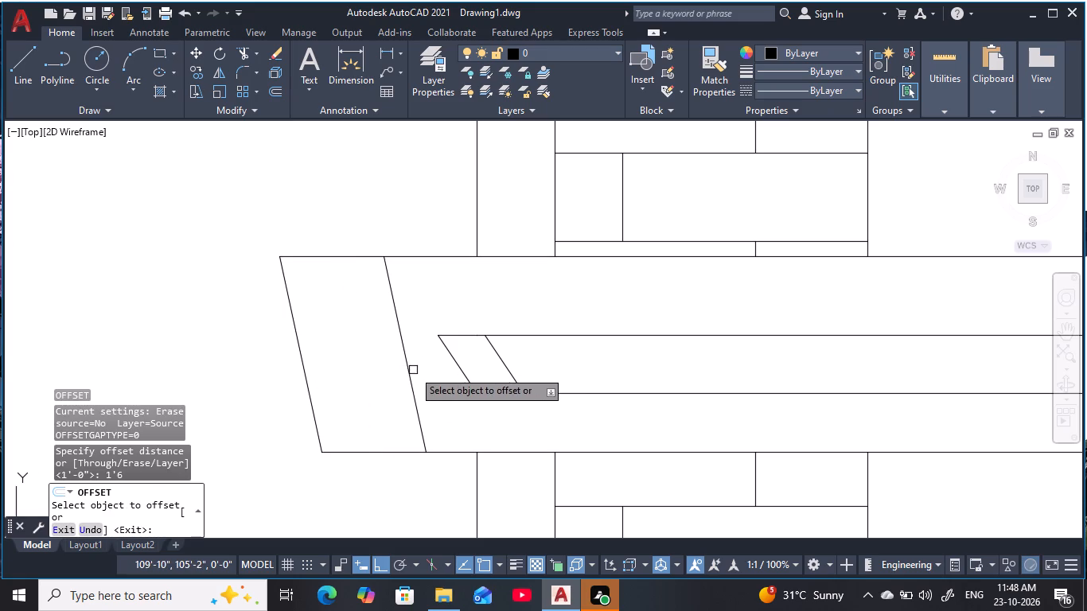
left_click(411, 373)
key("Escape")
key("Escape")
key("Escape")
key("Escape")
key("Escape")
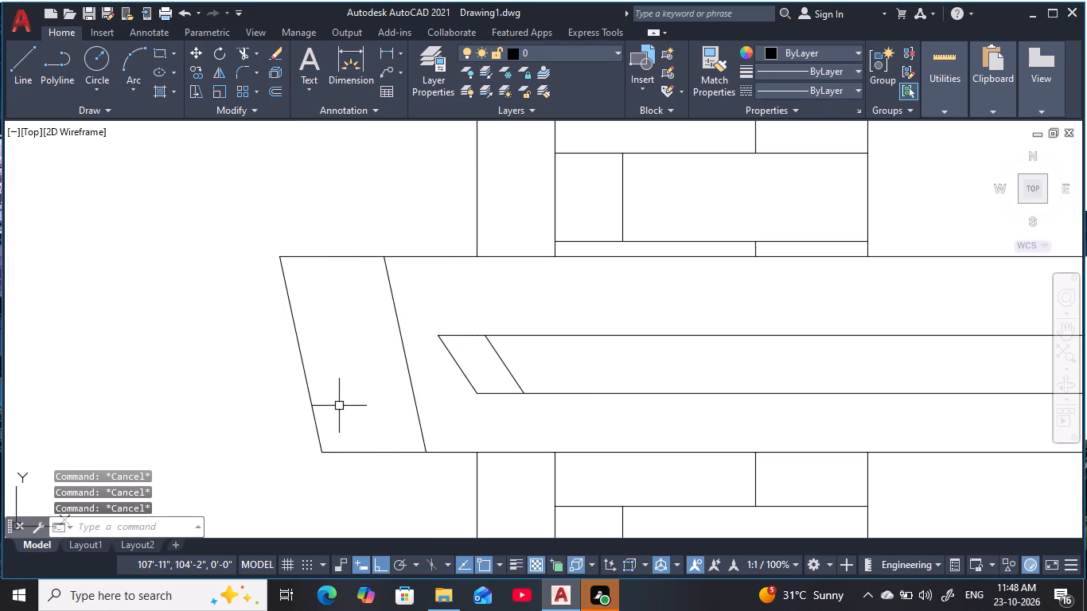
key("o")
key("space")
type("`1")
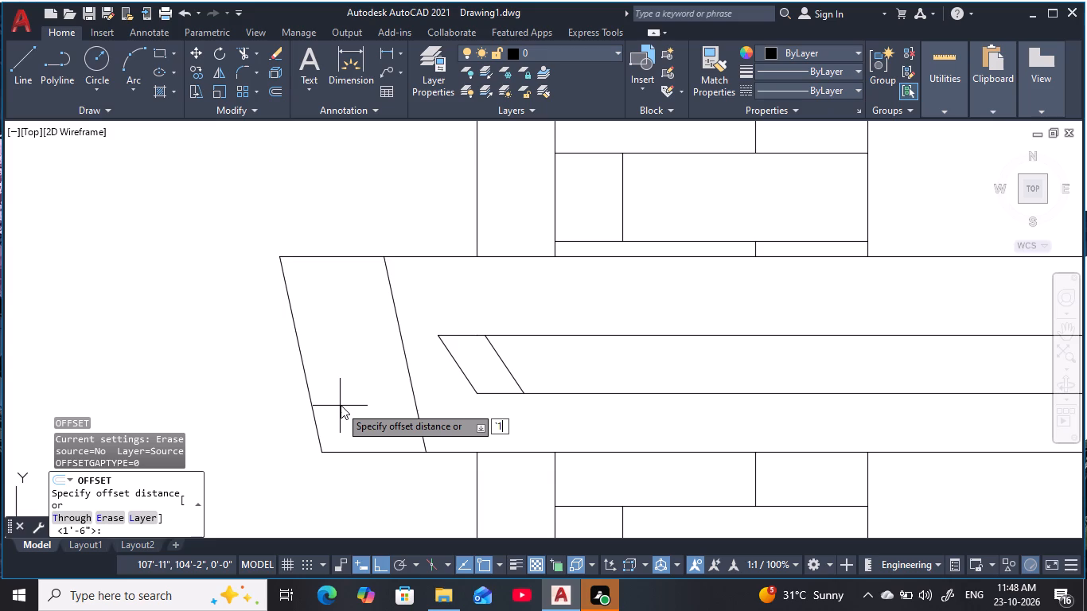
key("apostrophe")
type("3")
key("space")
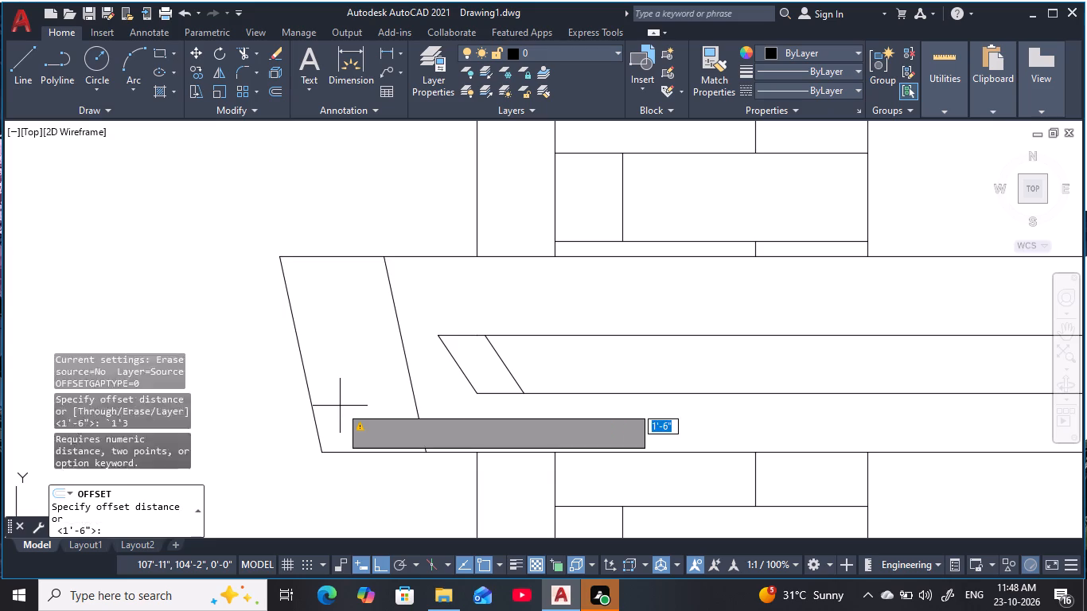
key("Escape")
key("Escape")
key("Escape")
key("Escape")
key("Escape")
Offset the end panel's inner sloping line 1'-3" toward the outer end as its middle division.
key("o")
key("space")
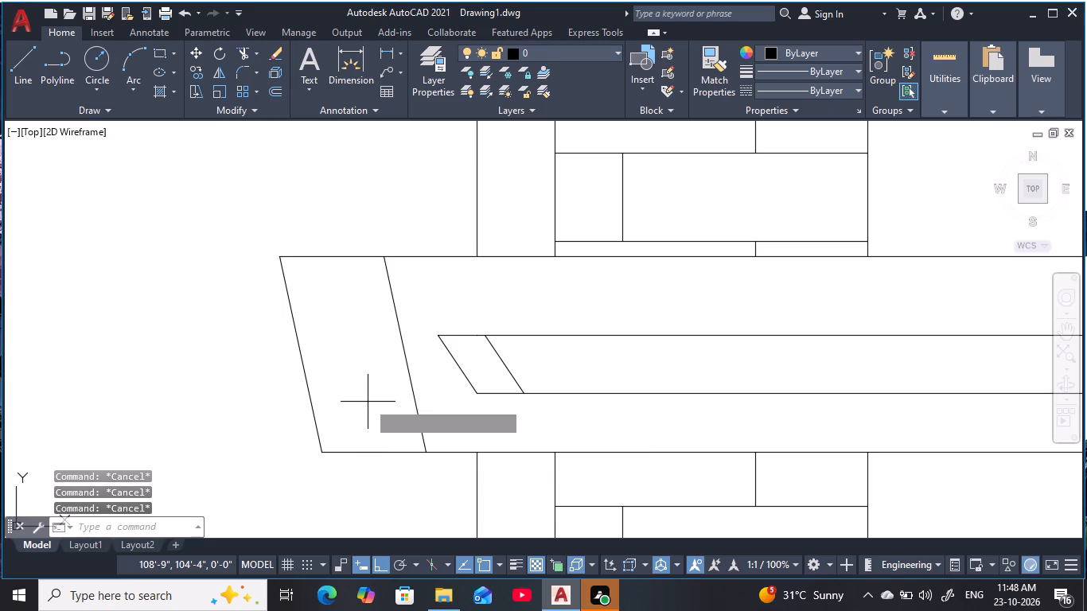
type("1")
key("apostrophe")
type("3")
key("space")
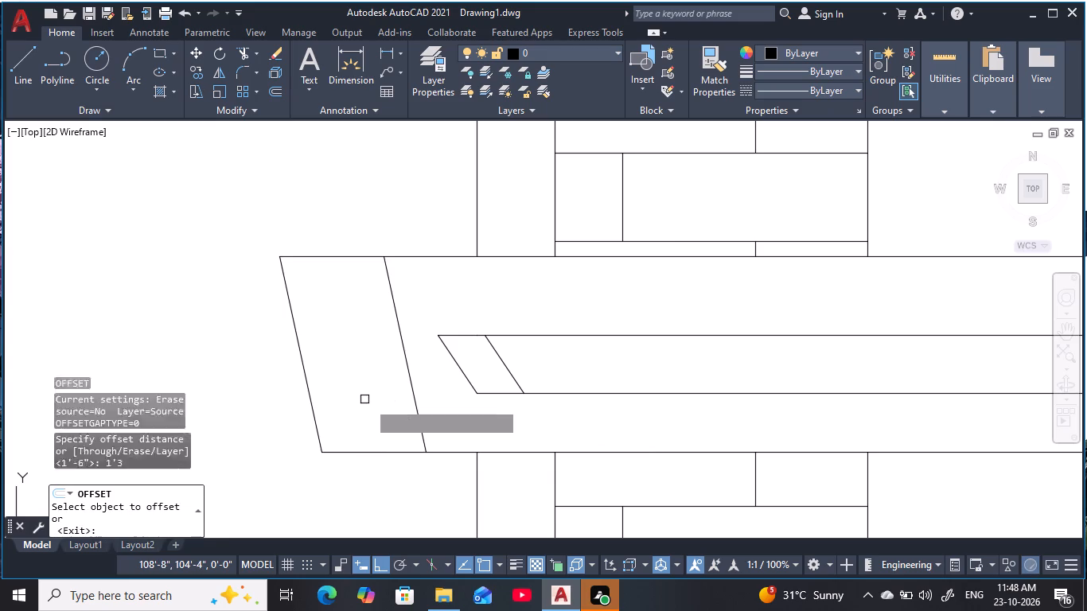
left_click(410, 391)
left_click(361, 407)
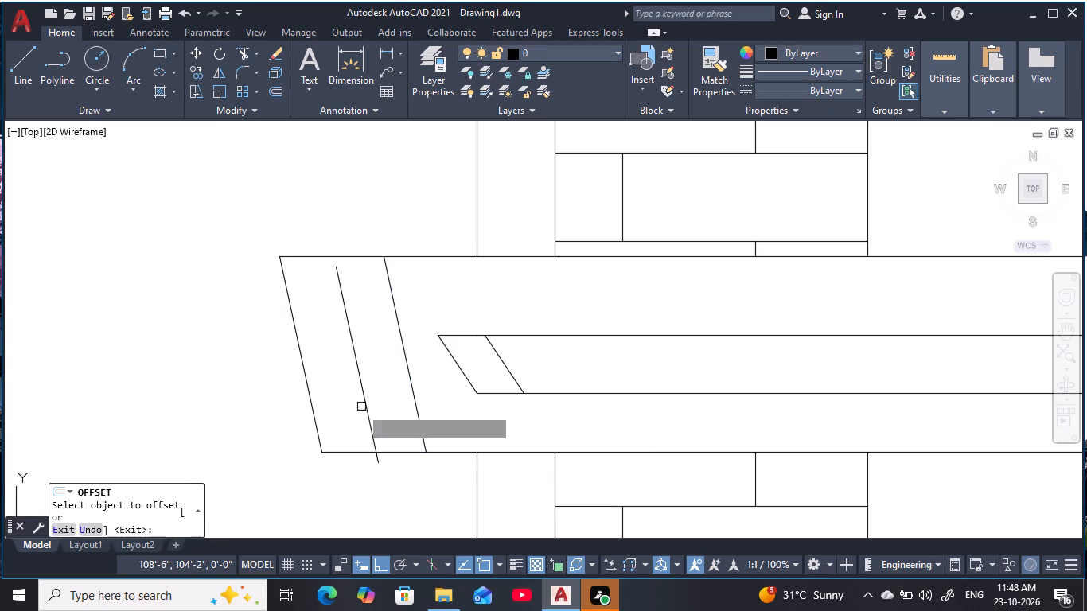
key("Escape")
key("Escape")
key("Escape")
key("Escape")
Extend the middle sloping line to the lowest band's top edge and trim its overshoot below the bottom edge.
key("e")
type("x")
key("space")
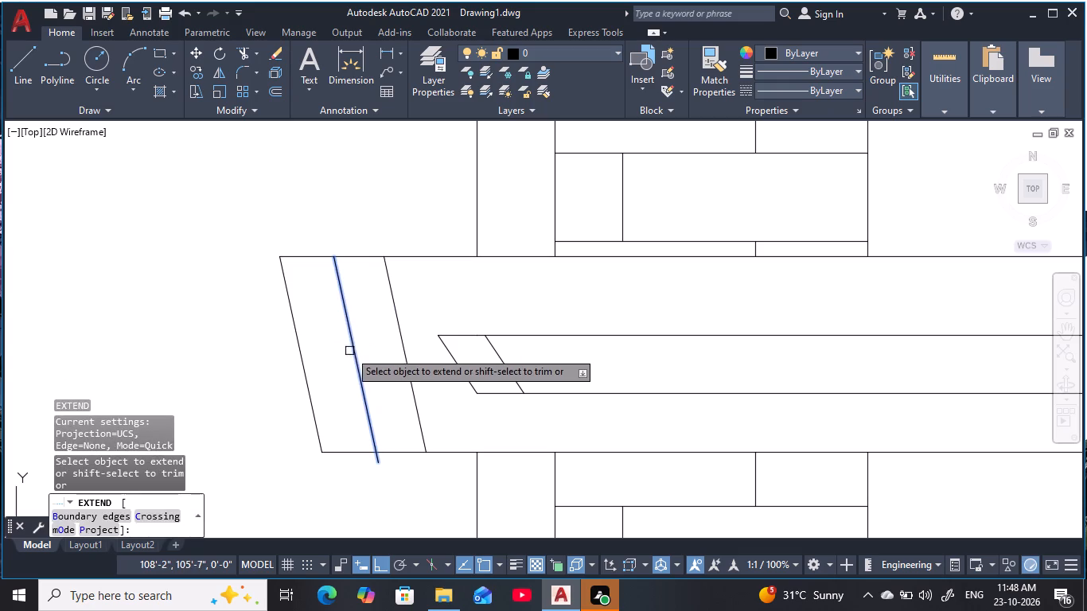
left_click(350, 353)
key("Escape")
key("Escape")
key("Escape")
key("Escape")
key("t")
type("r")
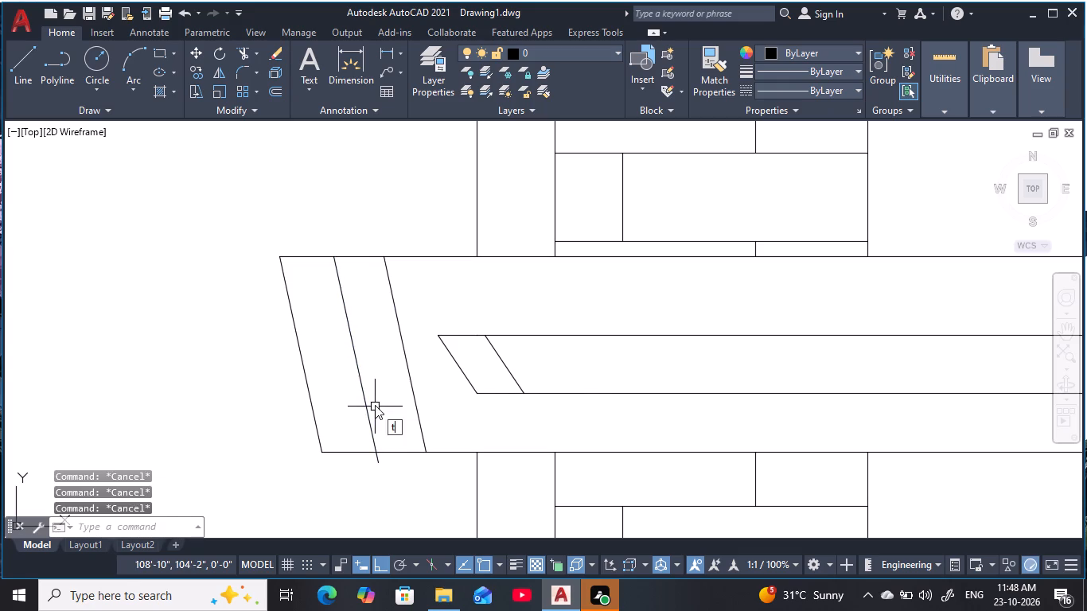
key("space")
left_click(374, 461)
key("Escape")
key("Escape")
key("Escape")
key("Escape")
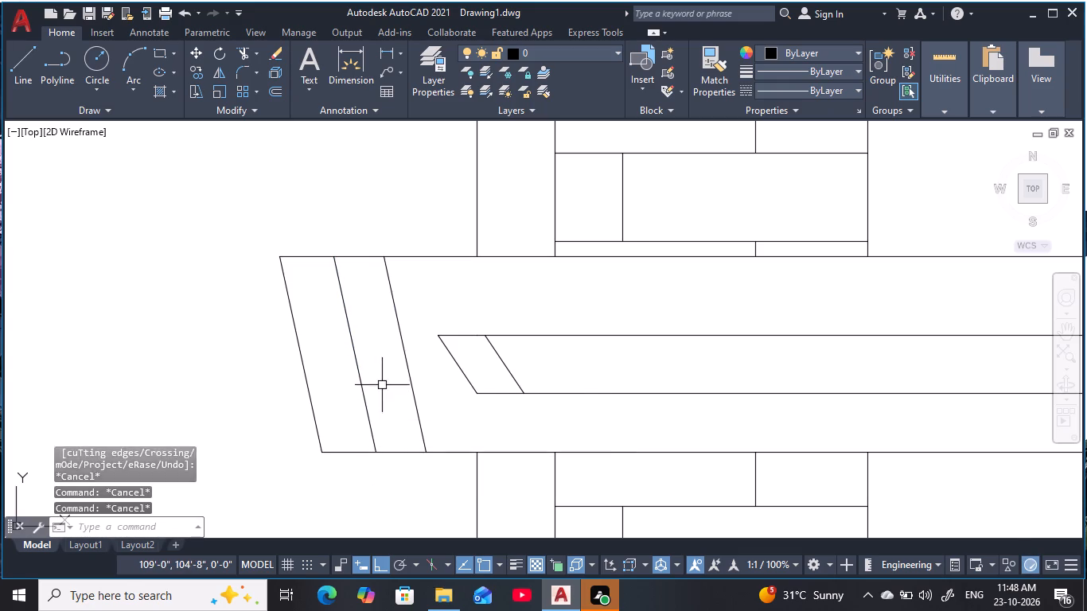
key("Escape")
key("Escape")
Extend the lowest band's inset top and bottom lines across the end panel to its outer sloping edge as horizontal divisions.
scroll(392, 350, "down", 3)
middle_click_drag(388, 359, 376, 395)
scroll(375, 391, "up", 1)
middle_click(375, 391)
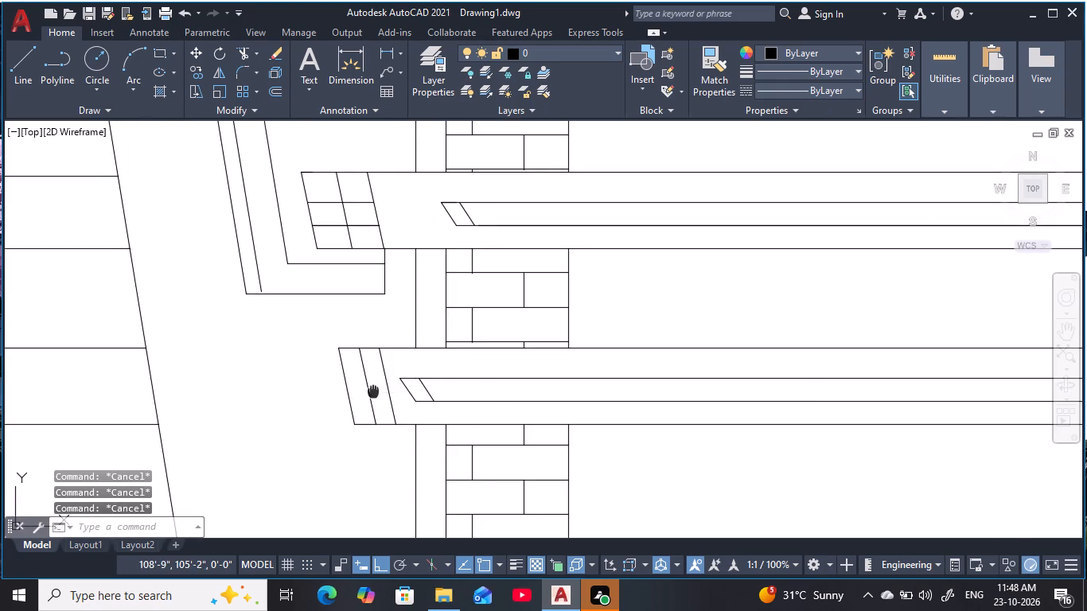
scroll(373, 391, "up", 1)
key("Escape")
key("Escape")
key("Escape")
key("Escape")
key("Escape")
type("ex")
key("space")
left_click(460, 360)
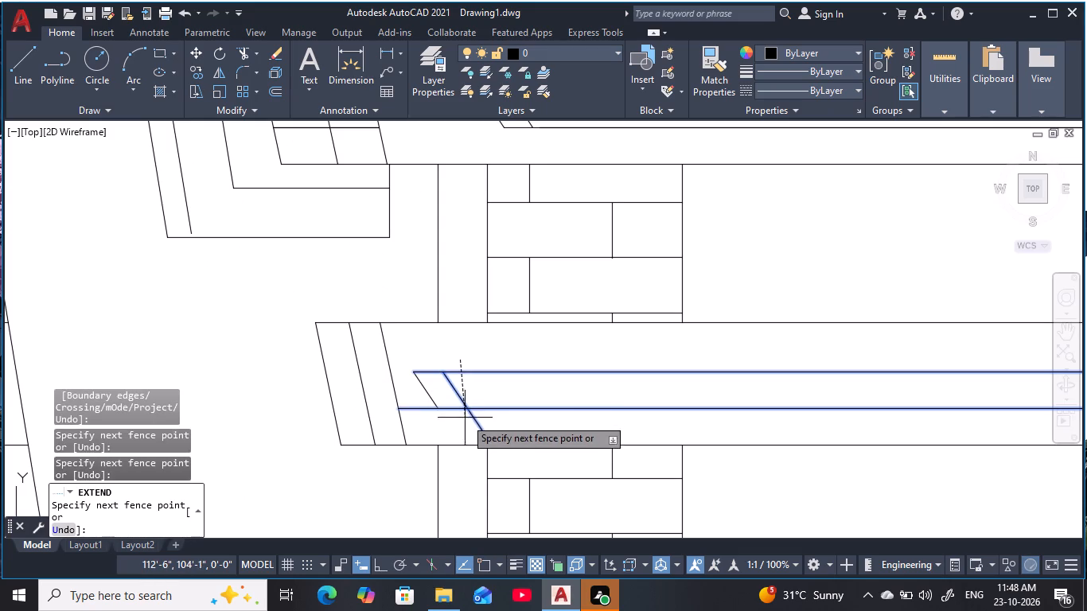
left_click(423, 375)
left_click(423, 372)
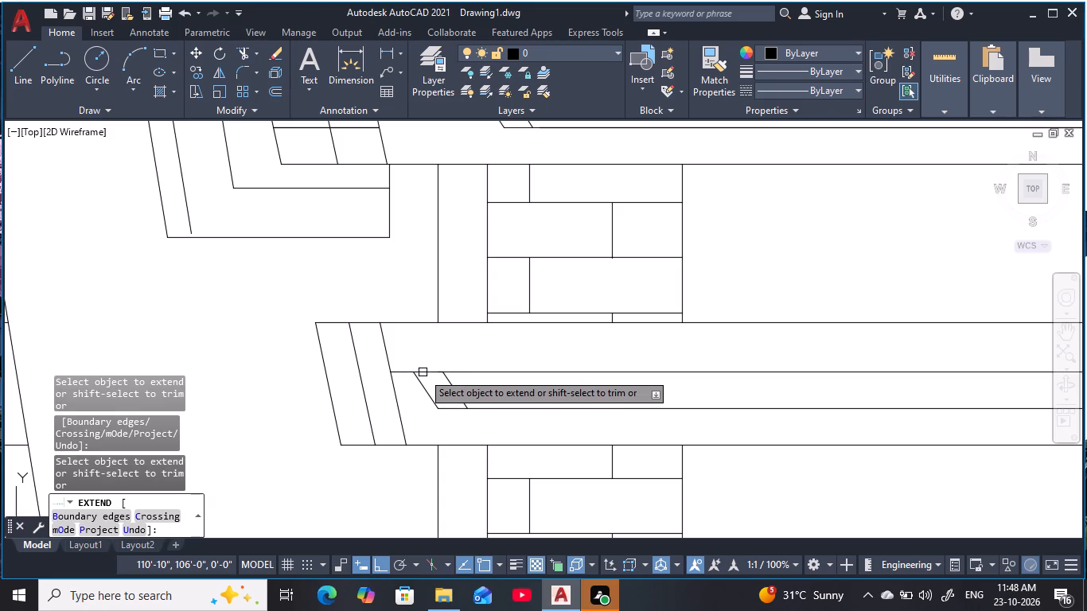
left_click(399, 374)
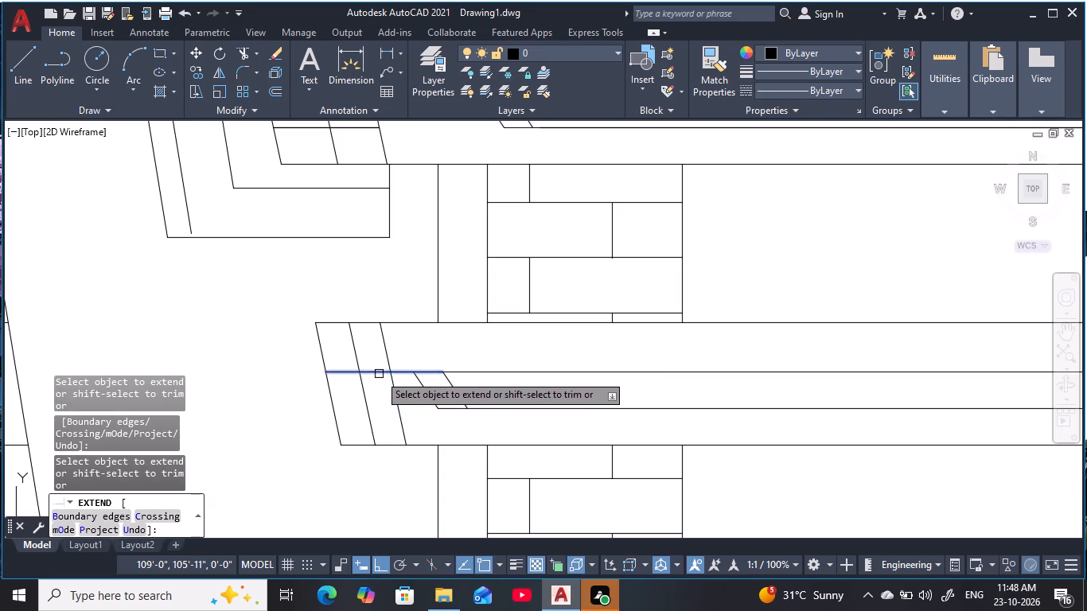
left_click(379, 374)
left_click(450, 409)
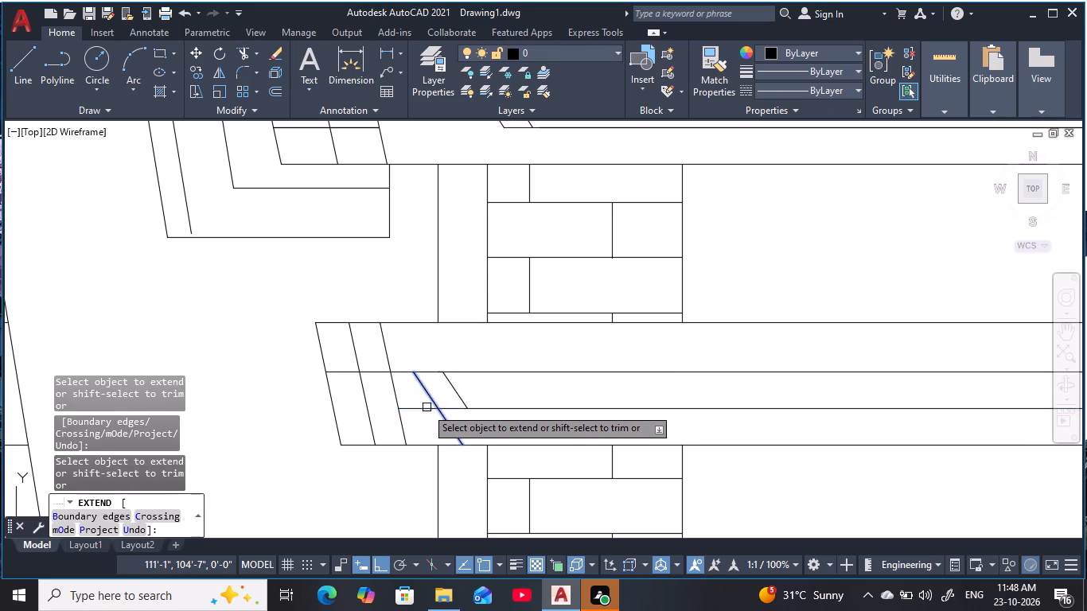
left_click(418, 408)
left_click(385, 408)
key("Escape")
key("Escape")
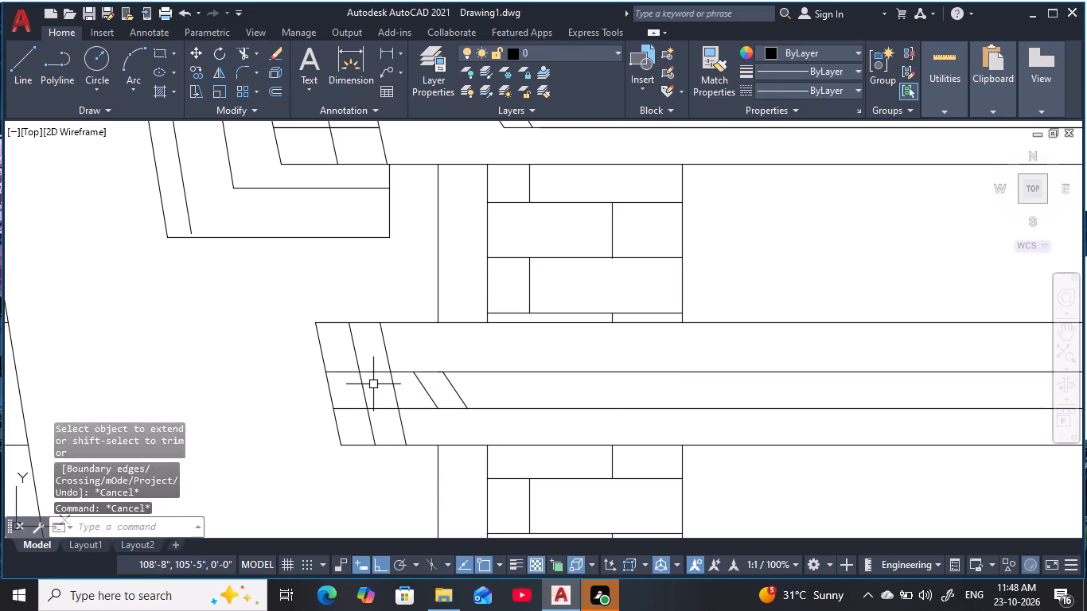
Trim the two extended lines between the lowest band's end panel and the inset's sloping end.
key("Escape")
key("Escape")
key("Escape")
key("t")
type("r")
key("space")
scroll(403, 375, "up", 1)
left_click(389, 363)
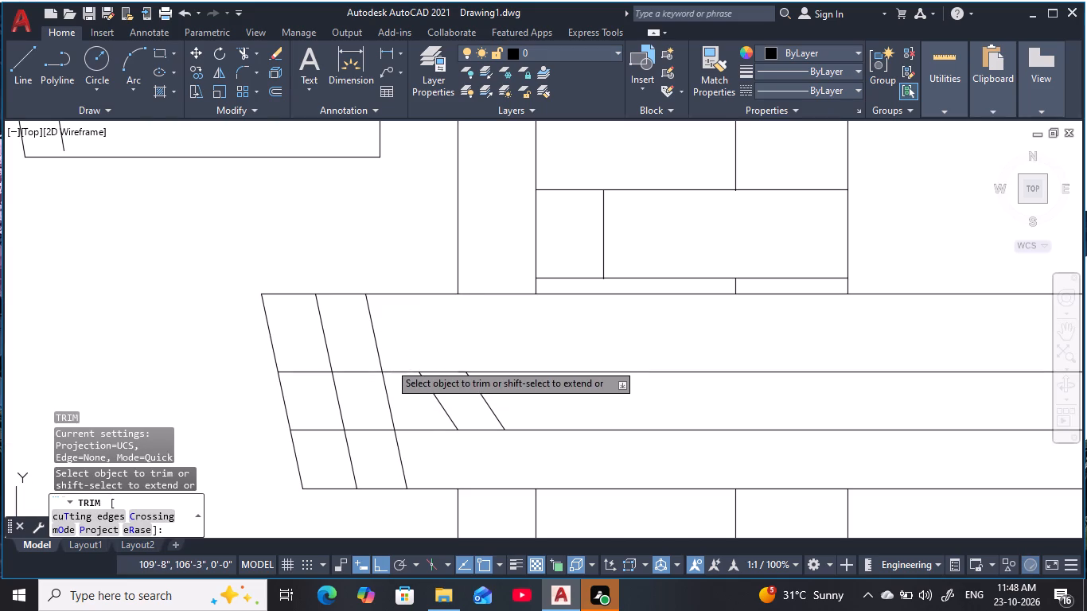
left_click(415, 439)
scroll(417, 425, "down", 6)
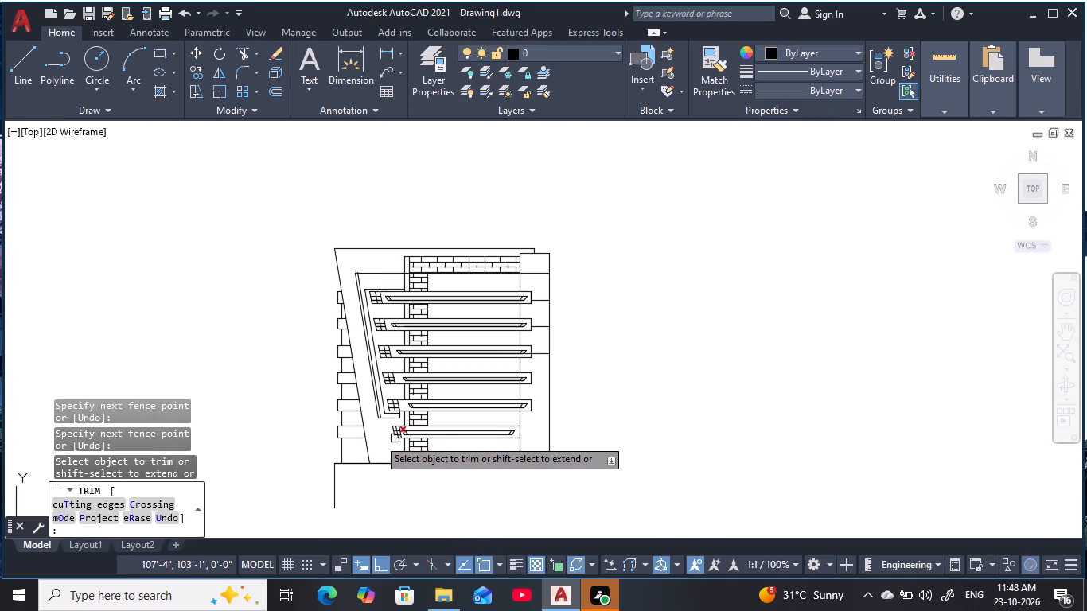
scroll(361, 438, "up", 1)
middle_click_drag(364, 437, 332, 426)
key("Escape")
key("Escape")
key("Escape")
key("Escape")
key("Escape")
key("Escape")
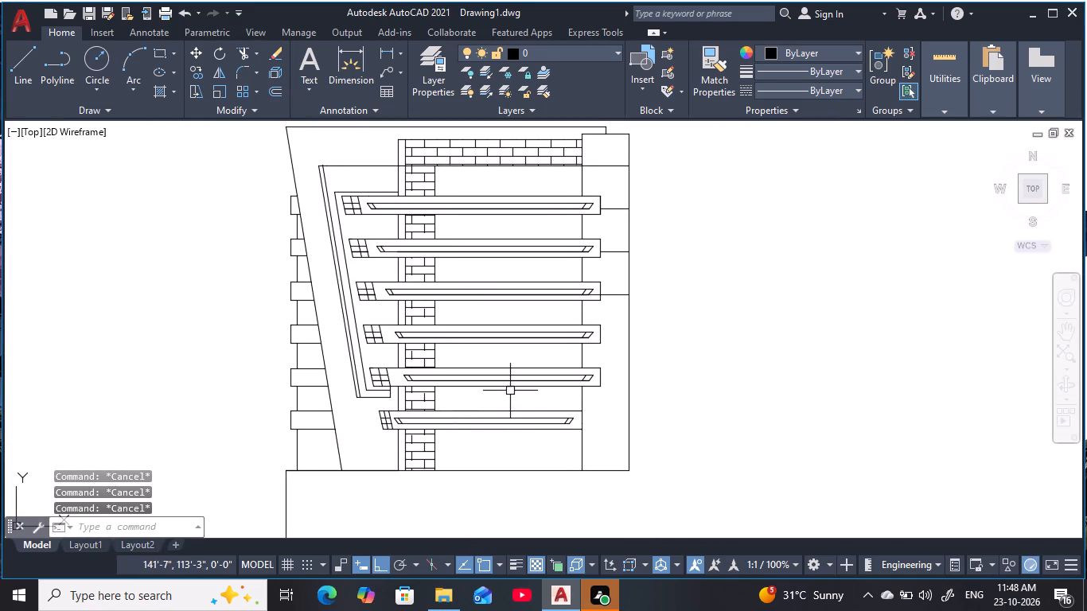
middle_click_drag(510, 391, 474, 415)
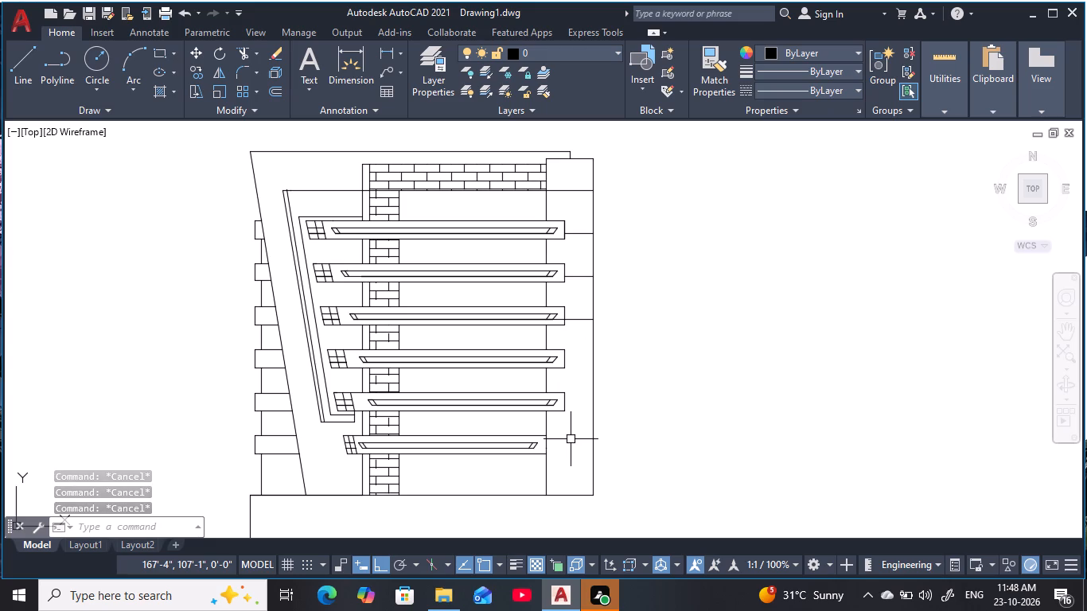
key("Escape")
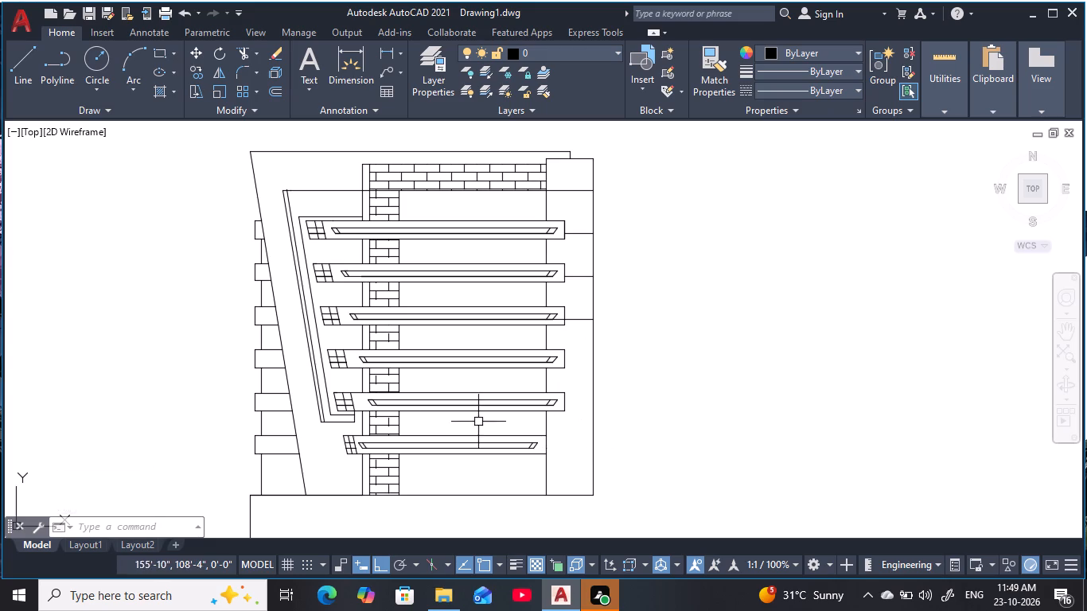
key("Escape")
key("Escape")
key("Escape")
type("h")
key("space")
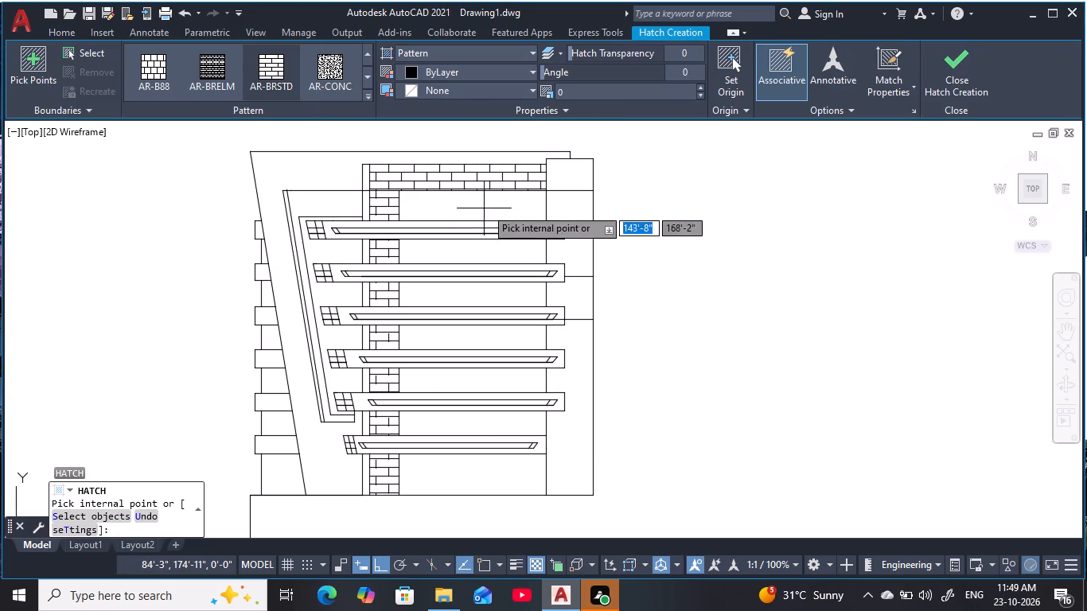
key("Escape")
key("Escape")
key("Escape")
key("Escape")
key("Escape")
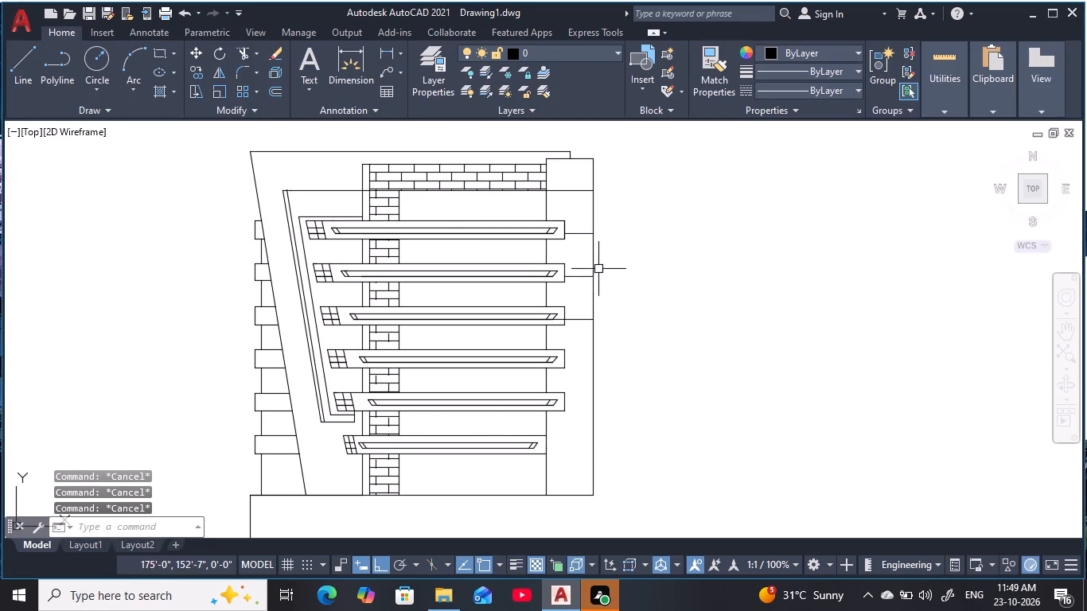
Trim all the horizontal lines crossing the tall column beyond the bands' straight ends.
middle_click_drag(547, 285, 546, 321)
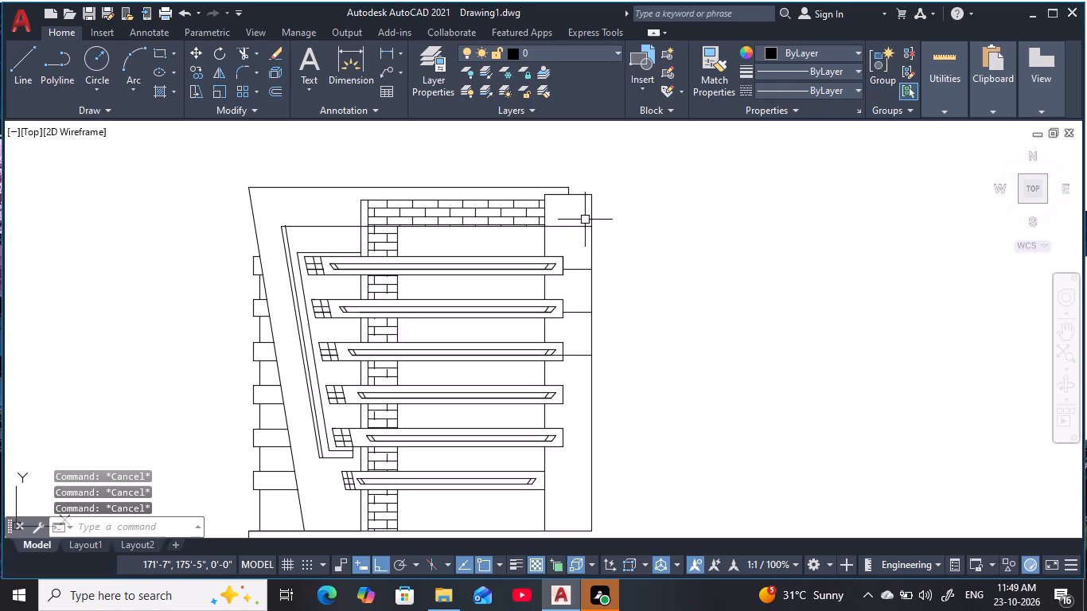
left_click(575, 239)
key("Escape")
key("Escape")
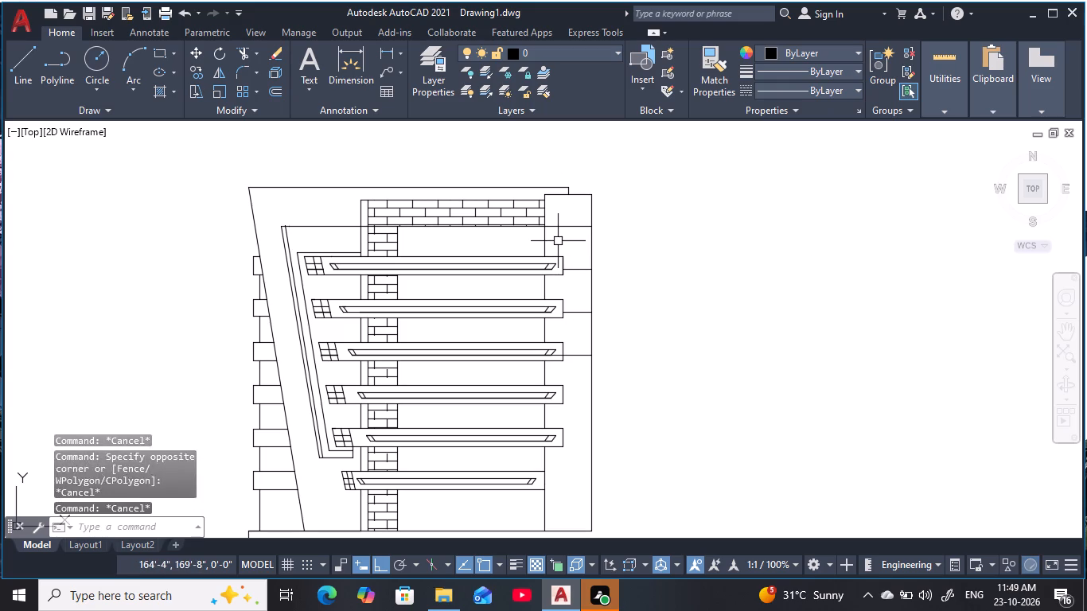
key("Escape")
key("Escape")
key("t")
key("r")
key("space")
scroll(564, 218, "up", 2)
left_click(564, 218)
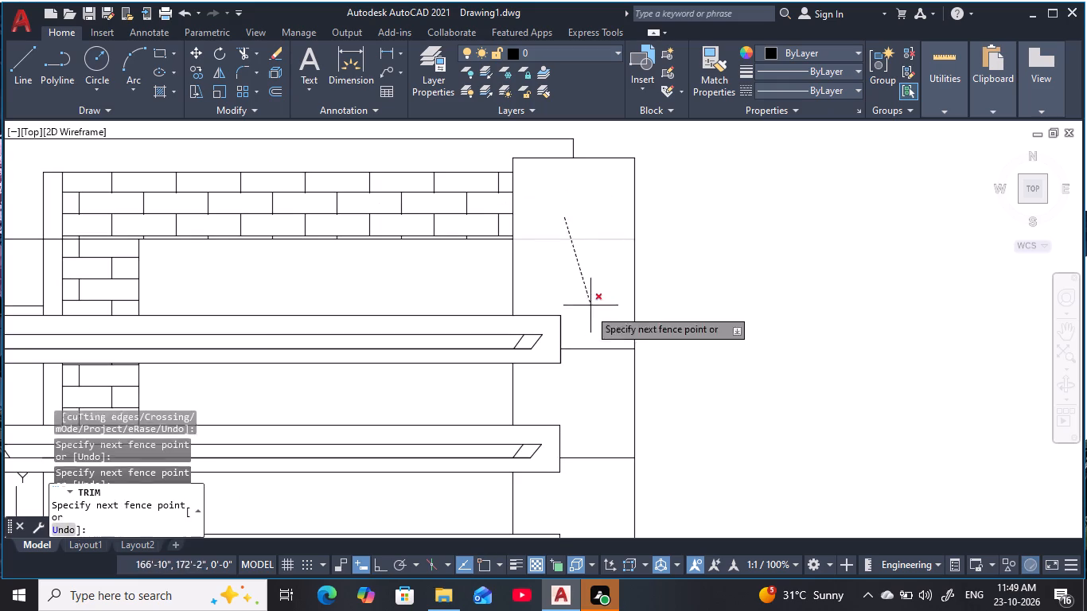
left_click(597, 376)
middle_click_drag(592, 294, 623, 137)
left_click_drag(629, 281, 635, 379)
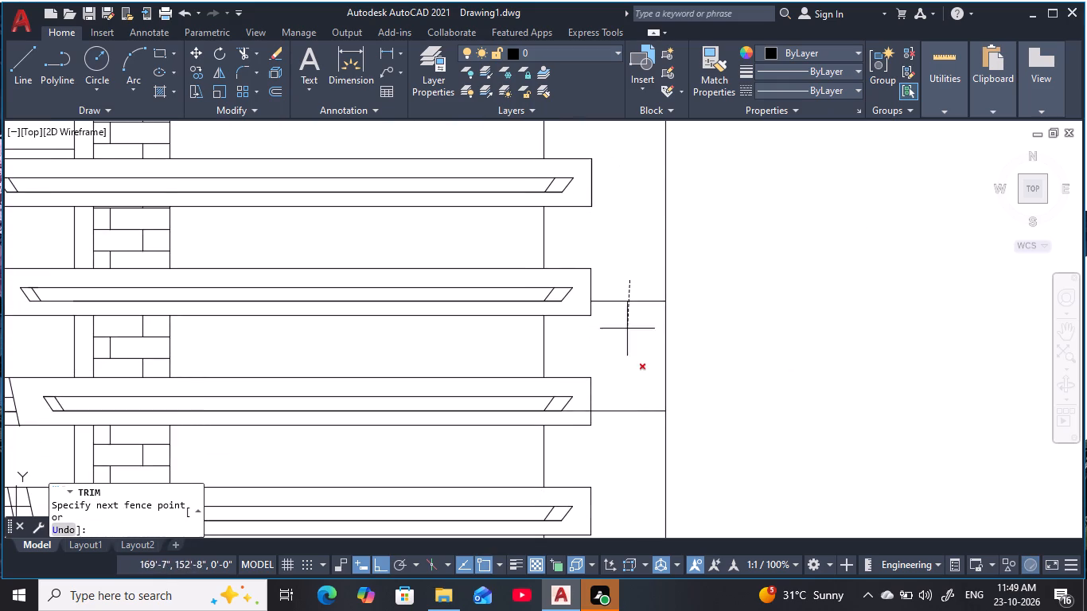
left_click_drag(635, 379, 636, 409)
middle_click_drag(638, 401, 656, 241)
left_click_drag(656, 238, 658, 354)
scroll(653, 356, "down", 1)
middle_click_drag(653, 356, 665, 408)
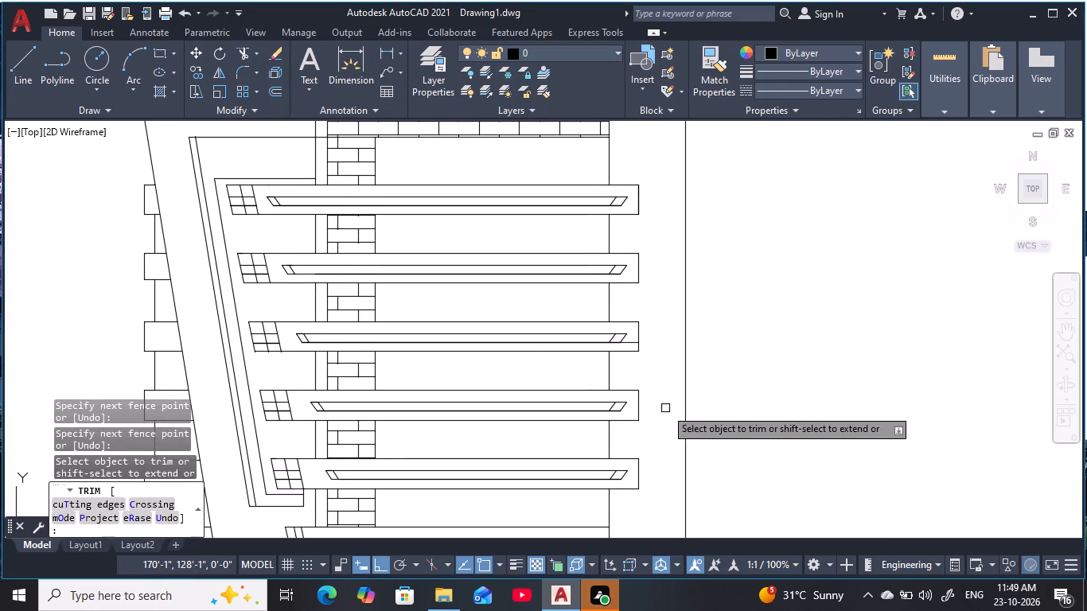
key("Escape")
key("Escape")
key("Escape")
scroll(633, 347, "down", 1)
key("Escape")
scroll(633, 346, "up", 2)
key("Escape")
key("Escape")
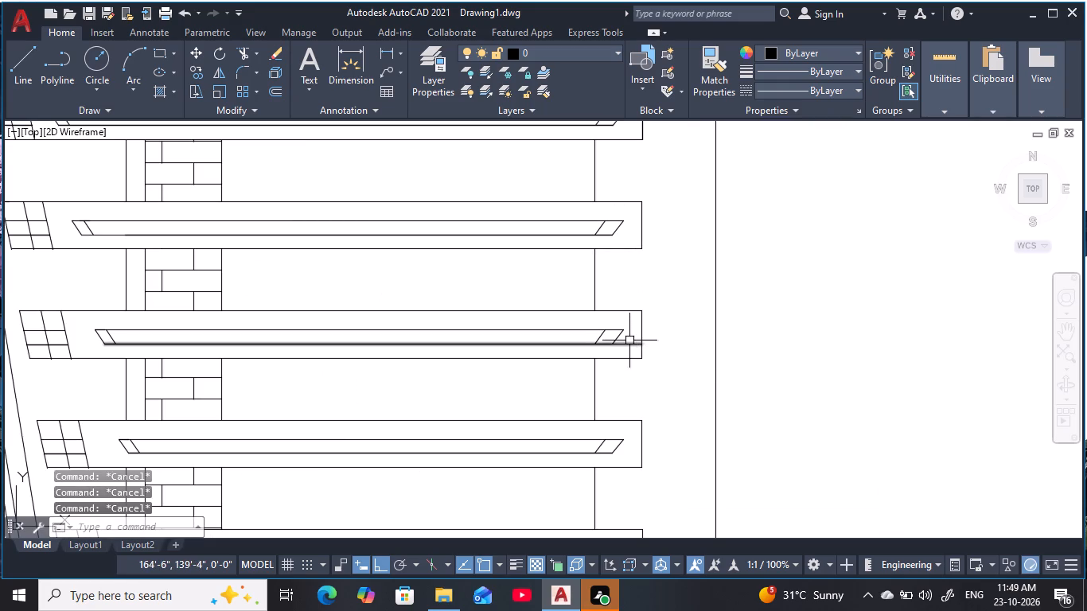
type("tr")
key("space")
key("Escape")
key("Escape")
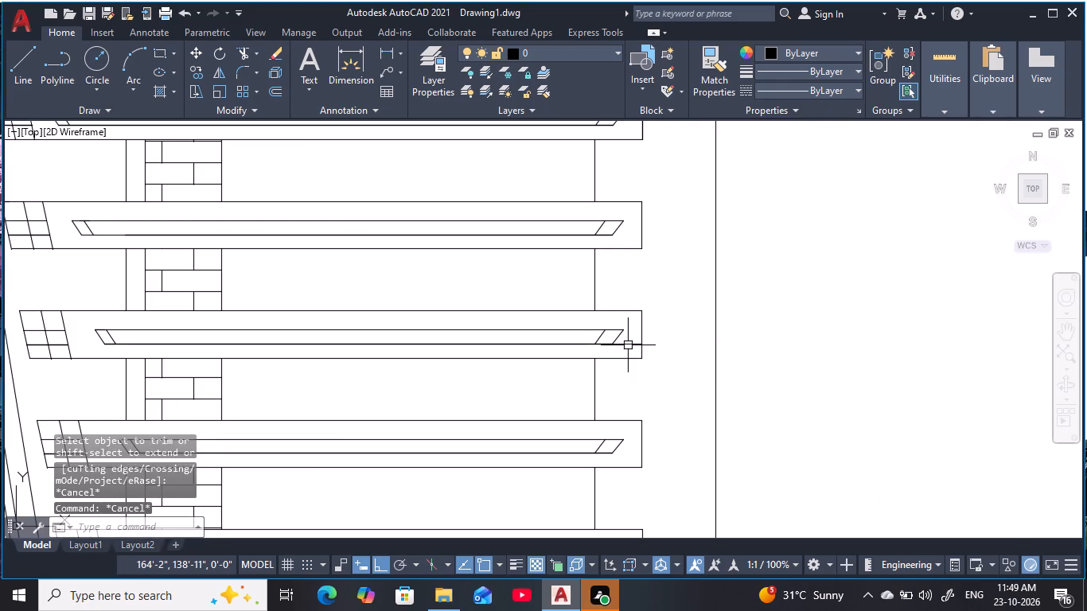
Erase the leftover horizontal line at the inset's bottom edge near the straight end of the third band from the top.
left_click(628, 345)
type("e")
key("space")
key("Escape")
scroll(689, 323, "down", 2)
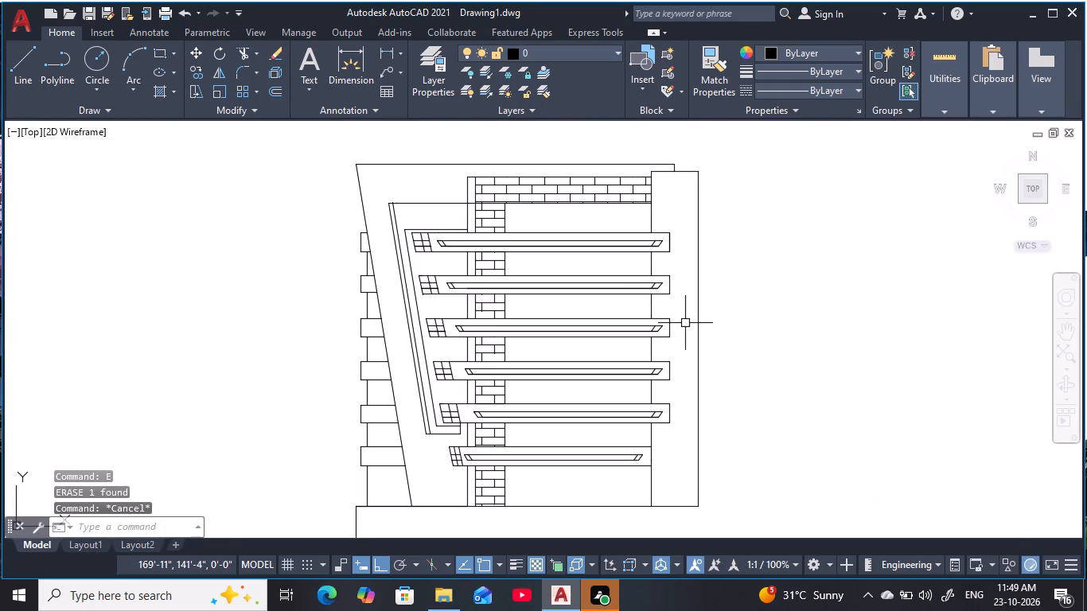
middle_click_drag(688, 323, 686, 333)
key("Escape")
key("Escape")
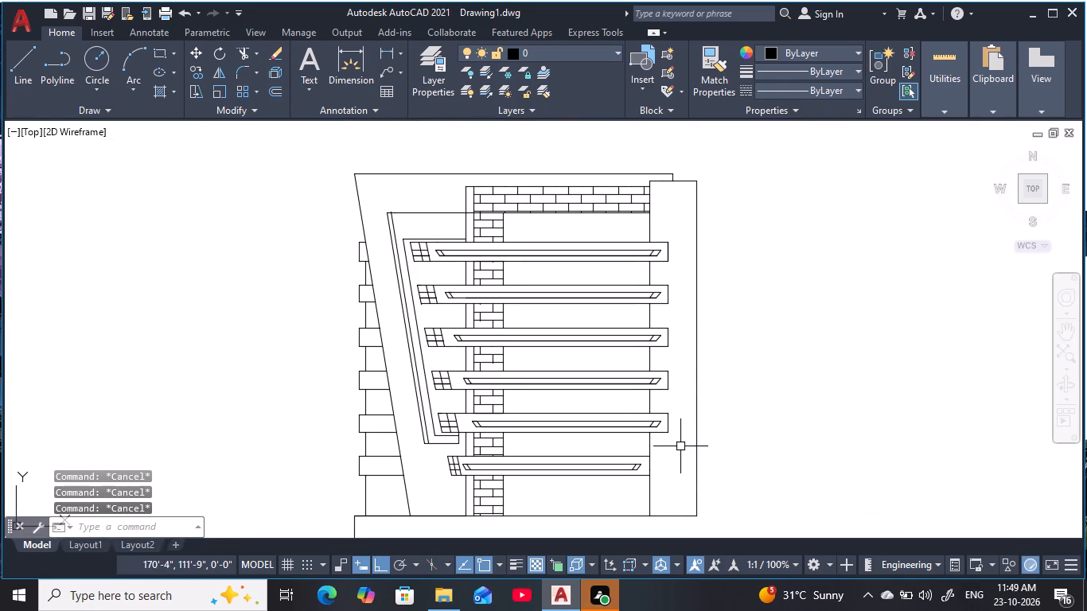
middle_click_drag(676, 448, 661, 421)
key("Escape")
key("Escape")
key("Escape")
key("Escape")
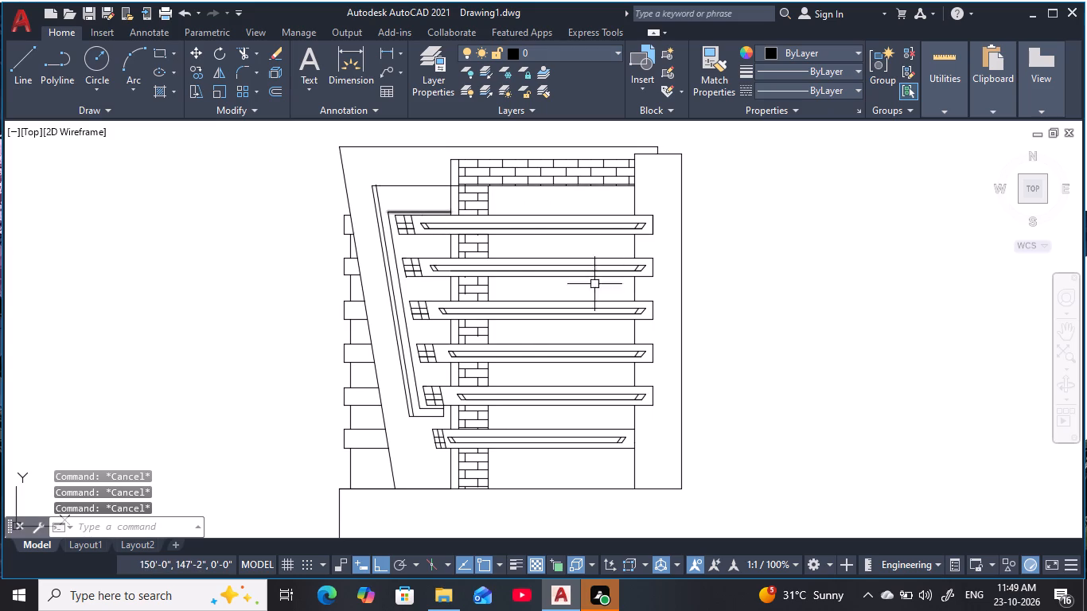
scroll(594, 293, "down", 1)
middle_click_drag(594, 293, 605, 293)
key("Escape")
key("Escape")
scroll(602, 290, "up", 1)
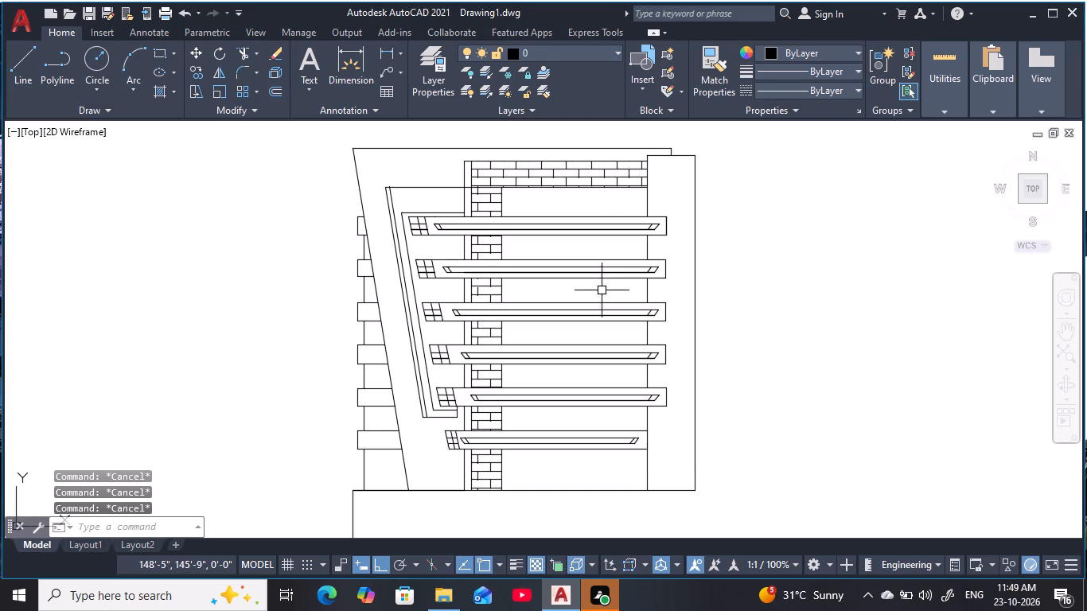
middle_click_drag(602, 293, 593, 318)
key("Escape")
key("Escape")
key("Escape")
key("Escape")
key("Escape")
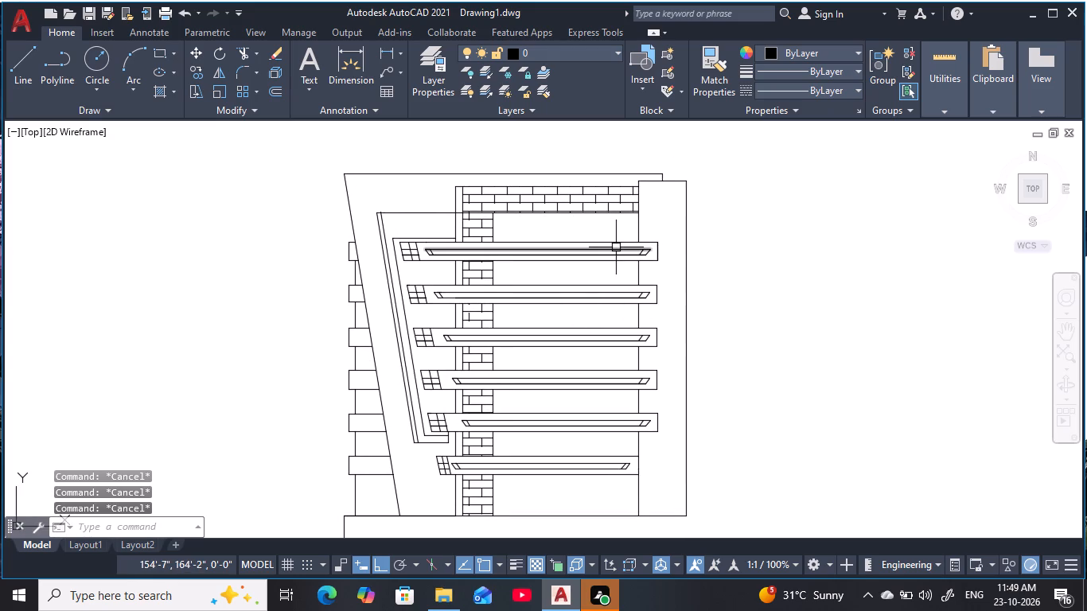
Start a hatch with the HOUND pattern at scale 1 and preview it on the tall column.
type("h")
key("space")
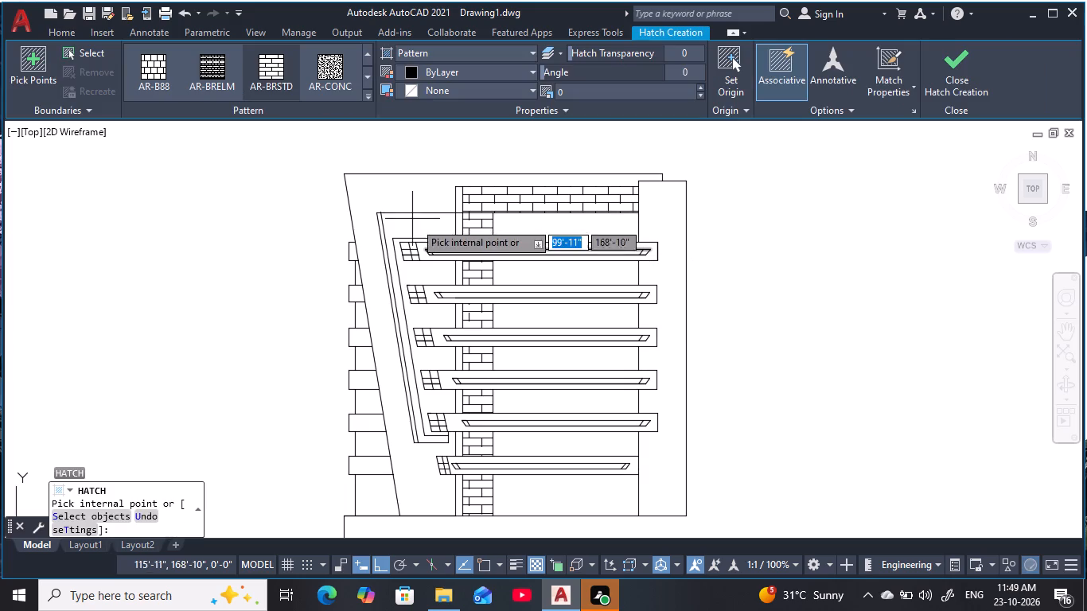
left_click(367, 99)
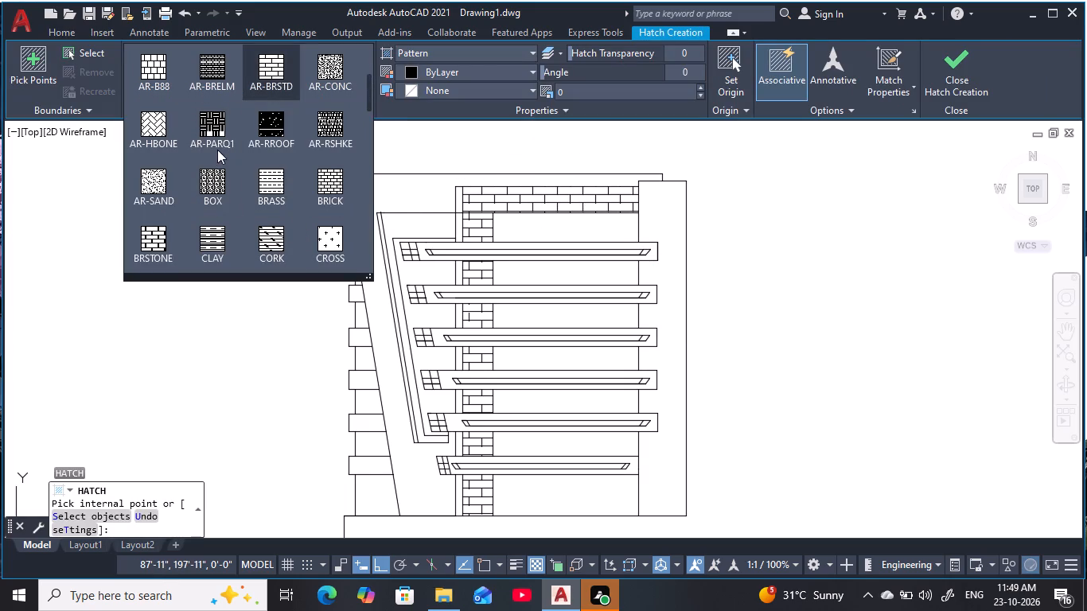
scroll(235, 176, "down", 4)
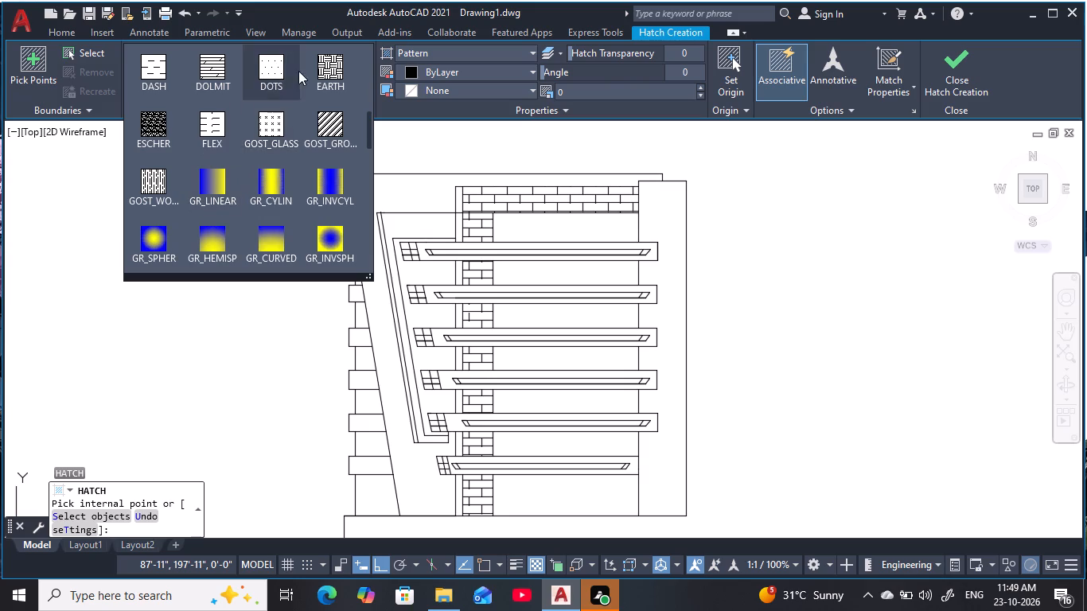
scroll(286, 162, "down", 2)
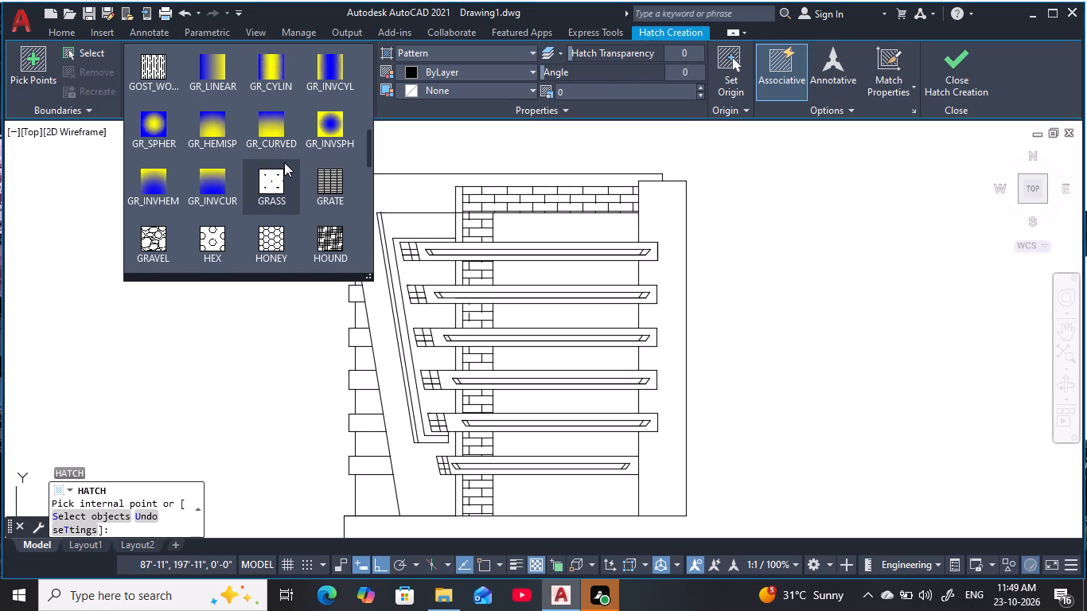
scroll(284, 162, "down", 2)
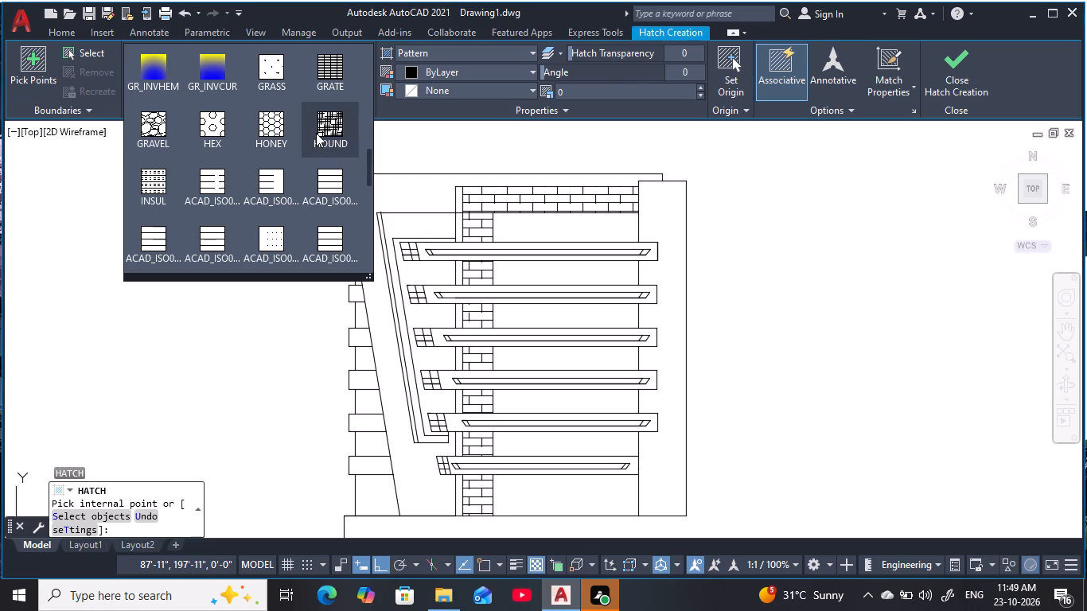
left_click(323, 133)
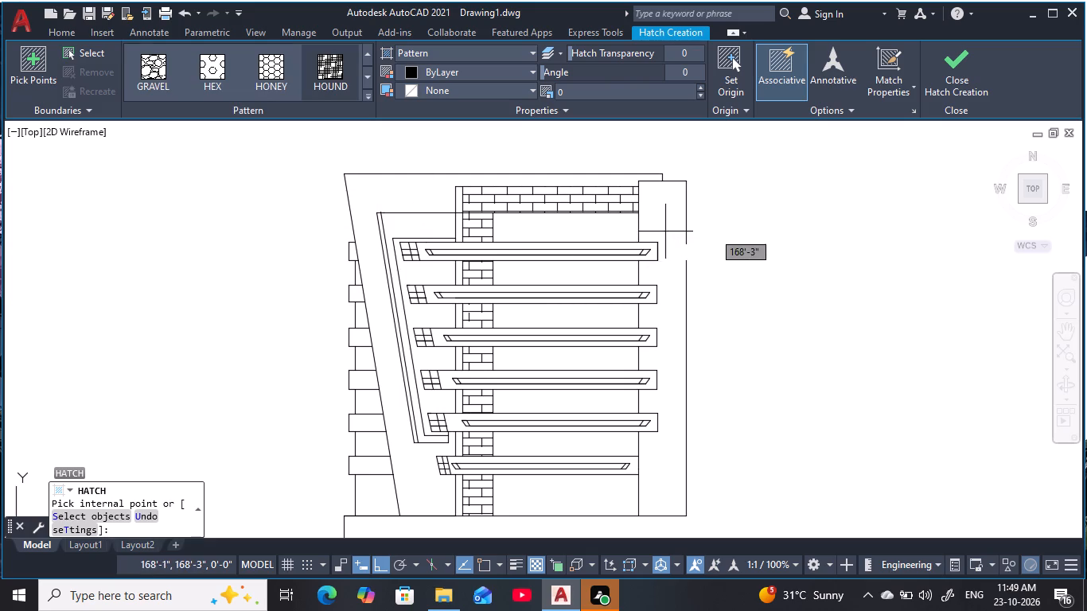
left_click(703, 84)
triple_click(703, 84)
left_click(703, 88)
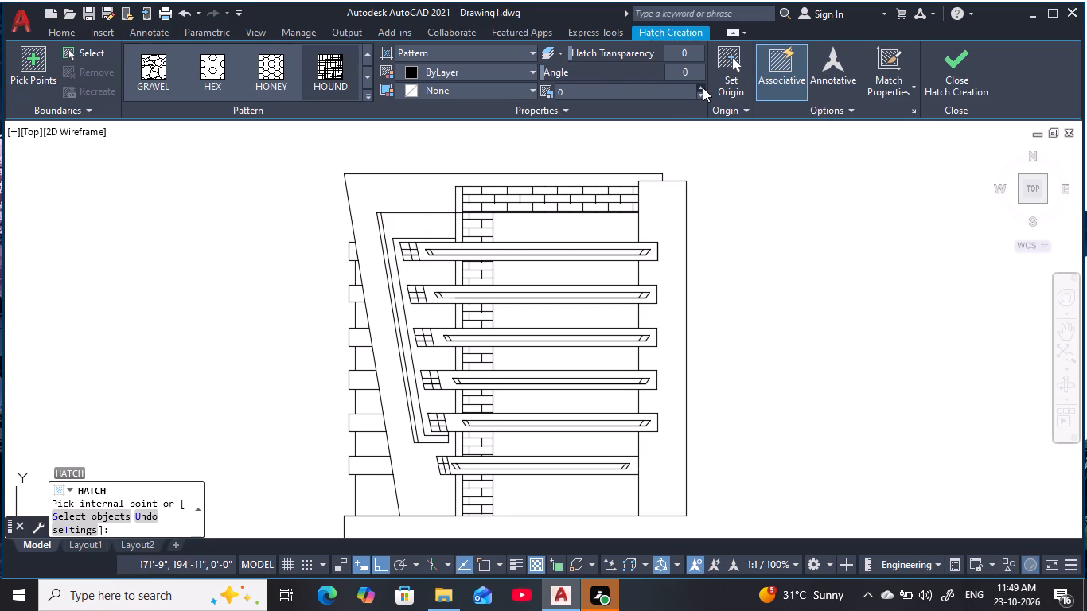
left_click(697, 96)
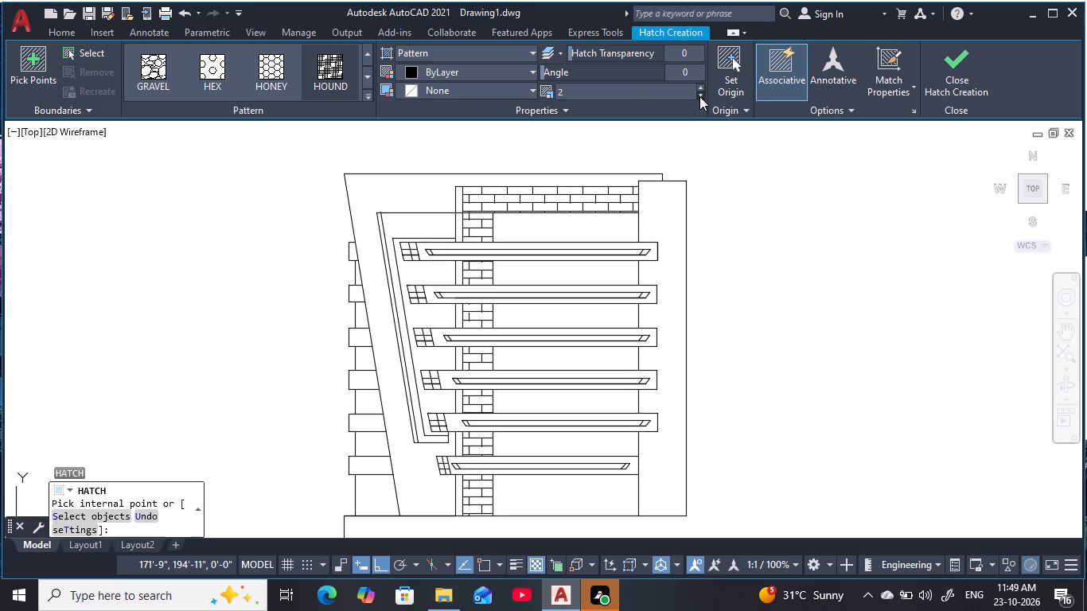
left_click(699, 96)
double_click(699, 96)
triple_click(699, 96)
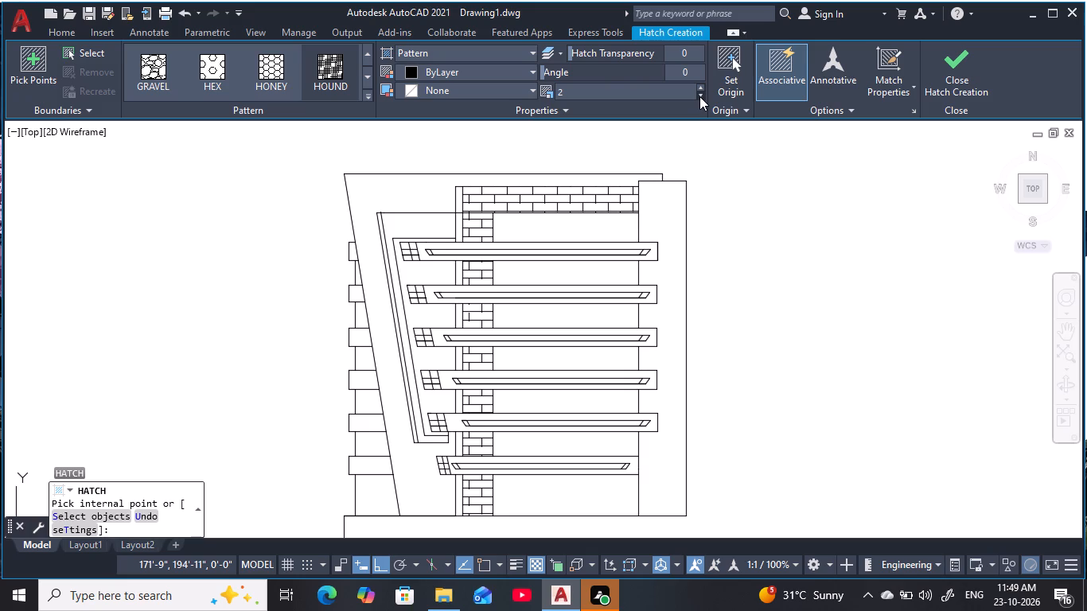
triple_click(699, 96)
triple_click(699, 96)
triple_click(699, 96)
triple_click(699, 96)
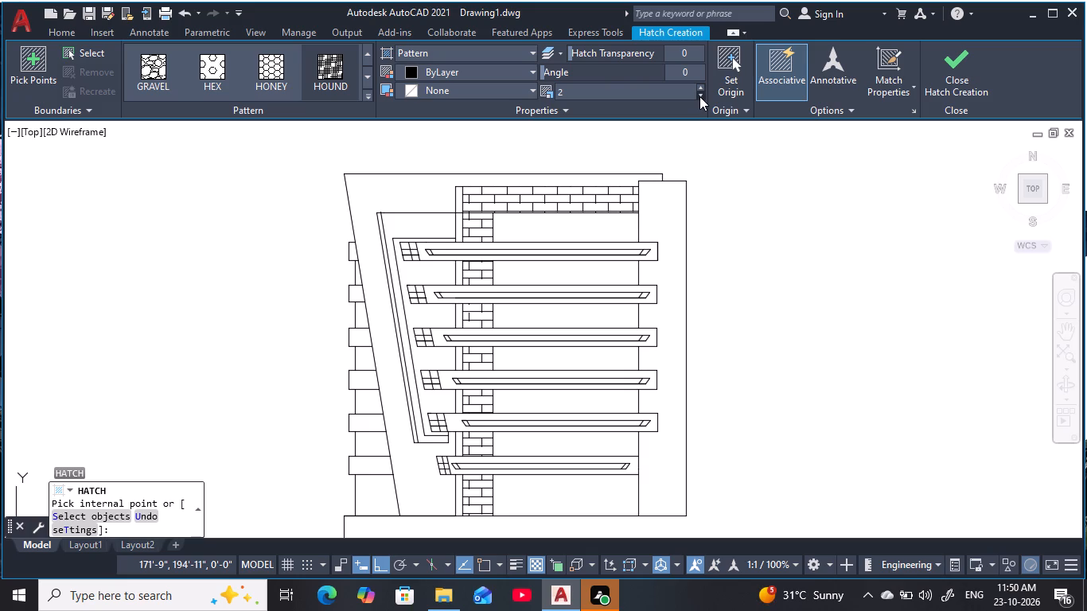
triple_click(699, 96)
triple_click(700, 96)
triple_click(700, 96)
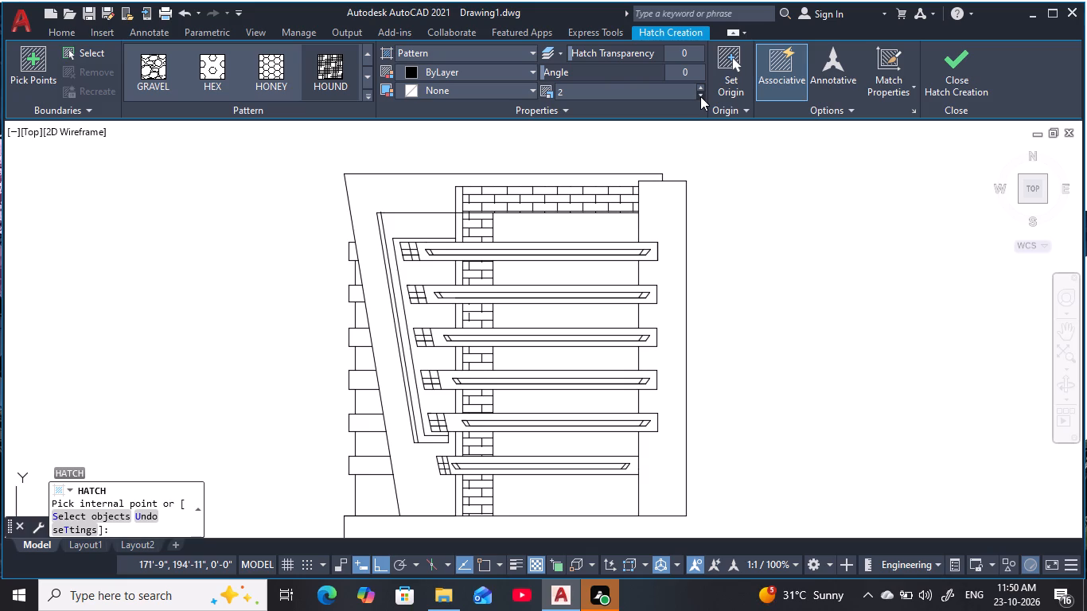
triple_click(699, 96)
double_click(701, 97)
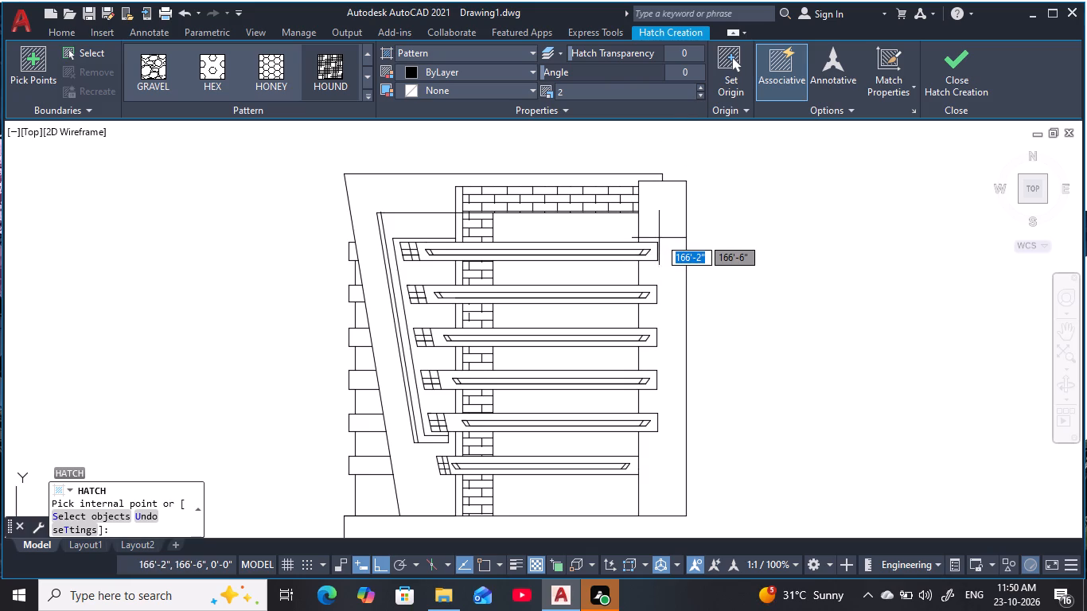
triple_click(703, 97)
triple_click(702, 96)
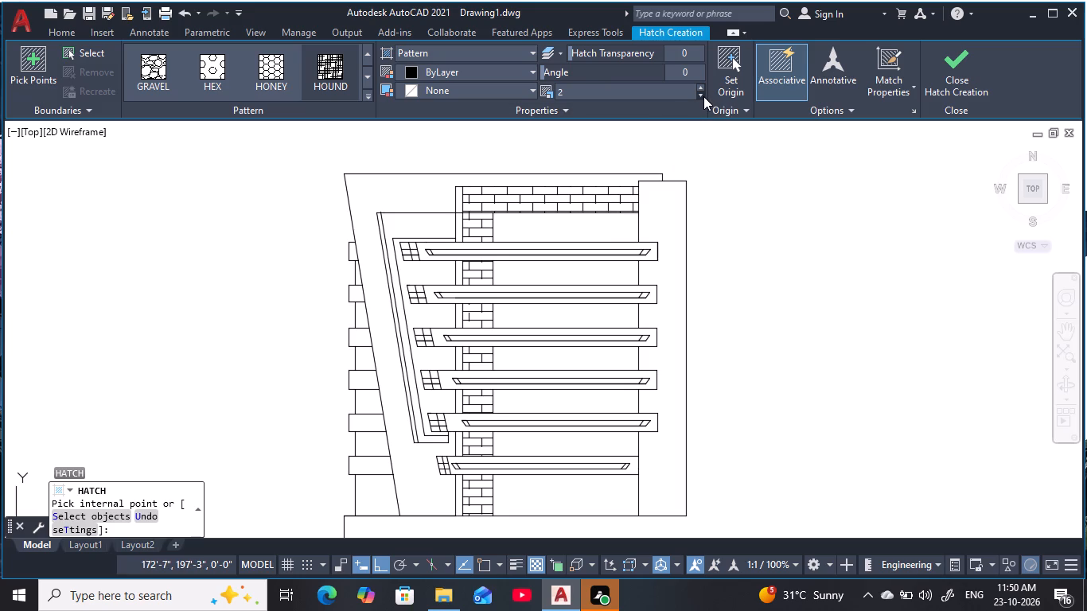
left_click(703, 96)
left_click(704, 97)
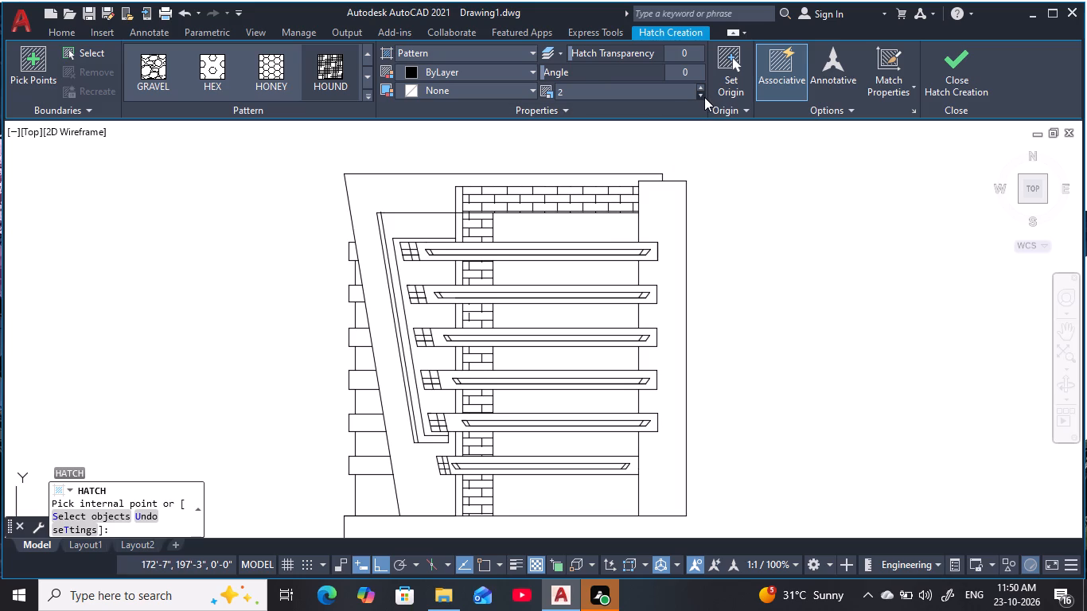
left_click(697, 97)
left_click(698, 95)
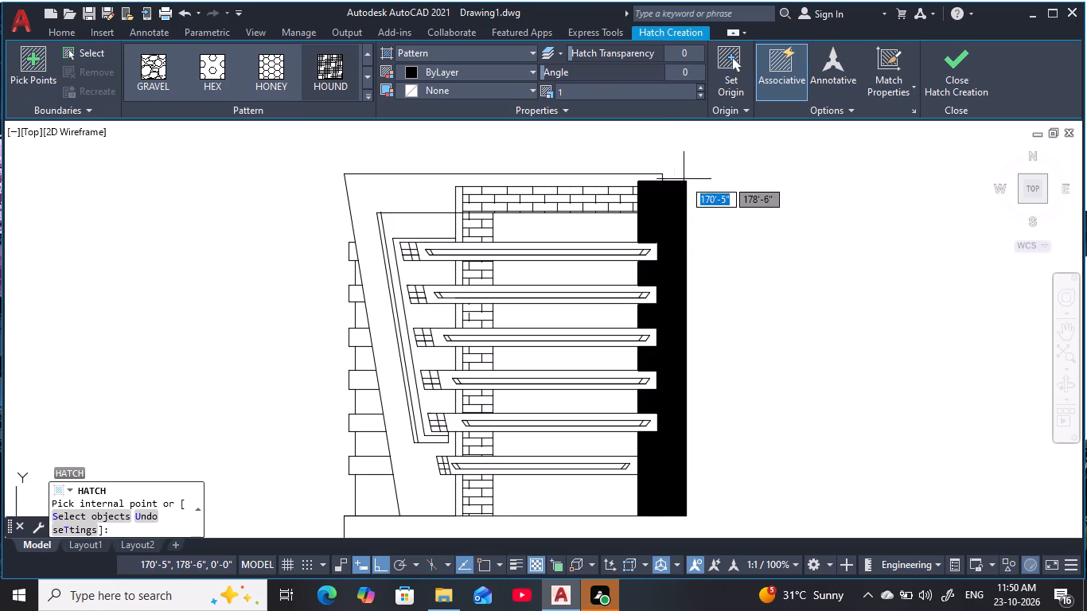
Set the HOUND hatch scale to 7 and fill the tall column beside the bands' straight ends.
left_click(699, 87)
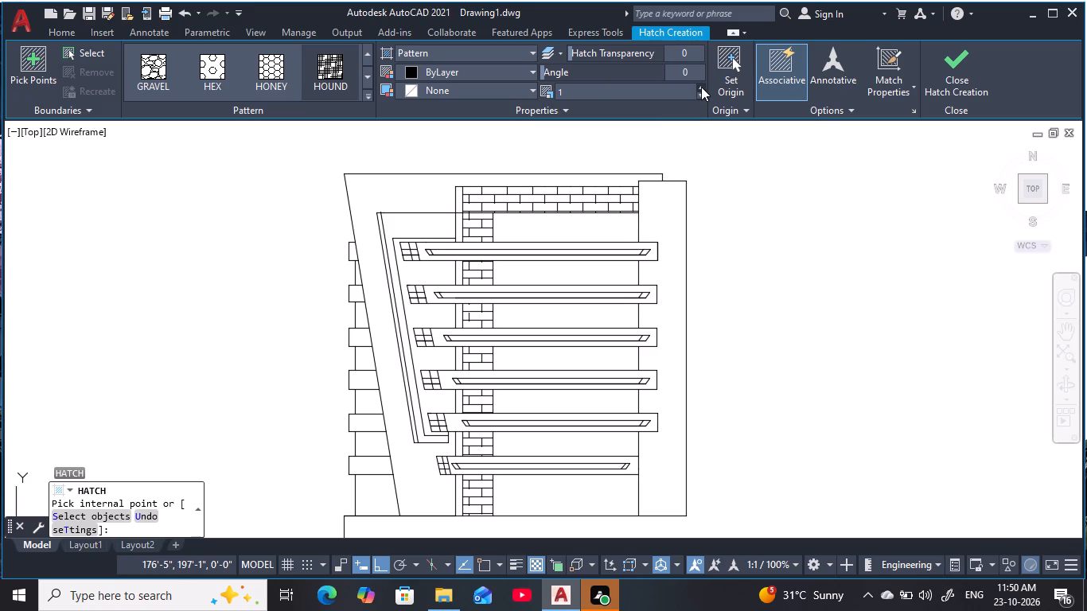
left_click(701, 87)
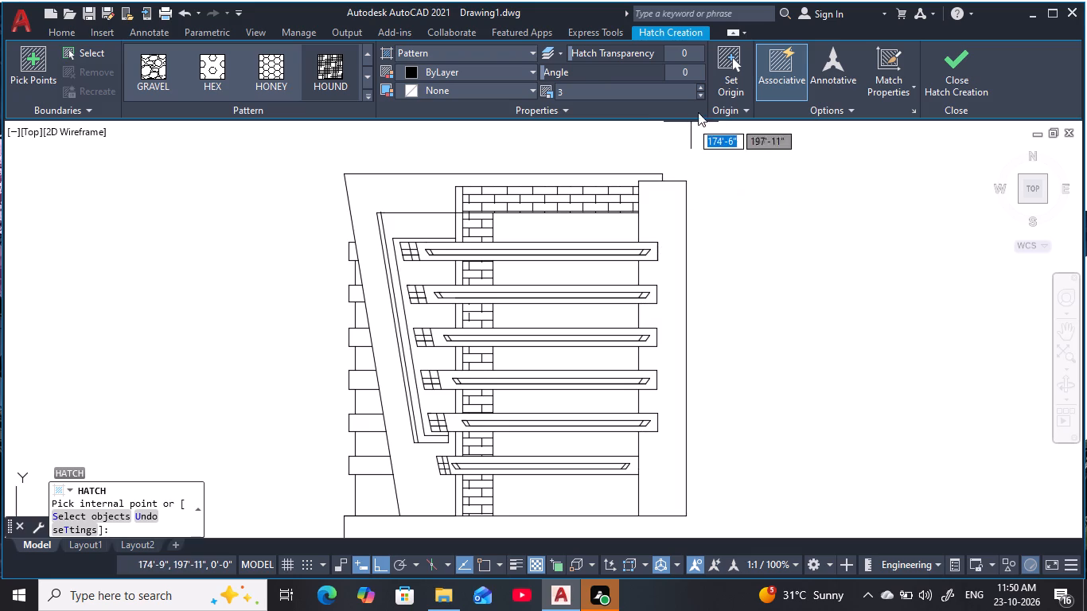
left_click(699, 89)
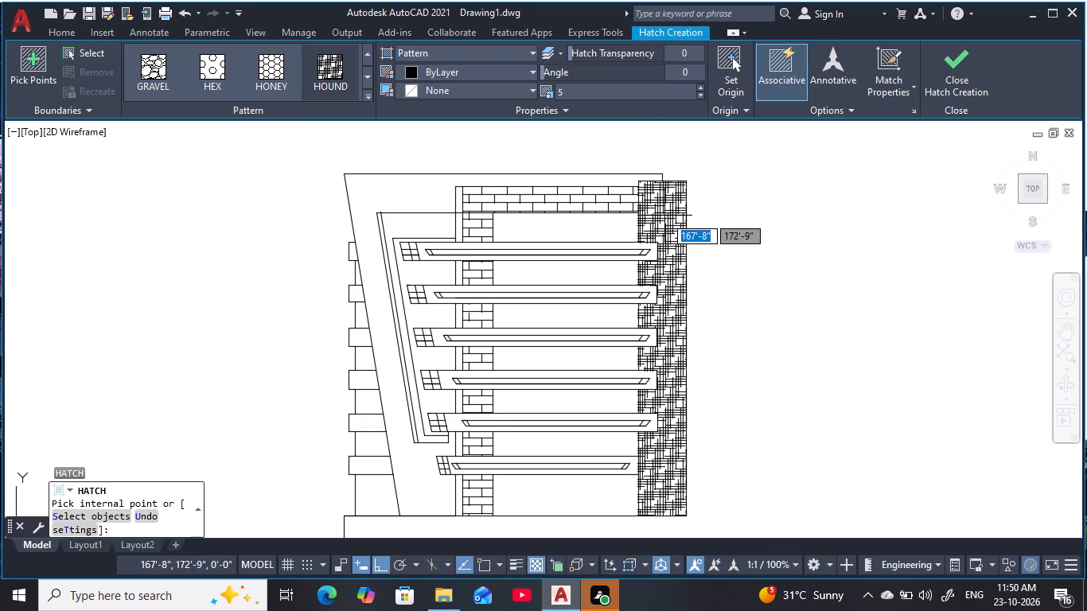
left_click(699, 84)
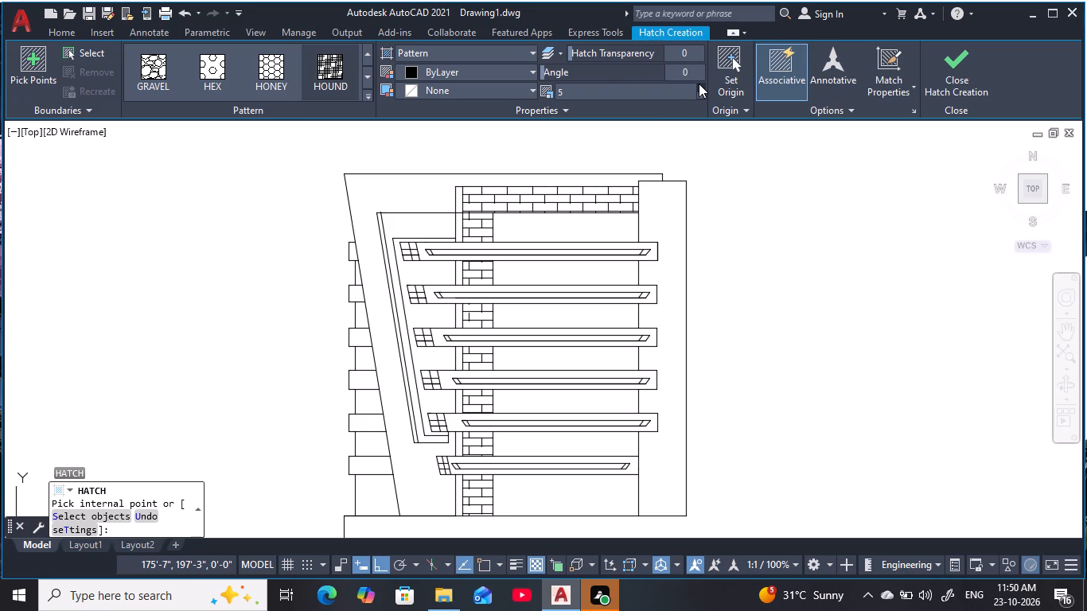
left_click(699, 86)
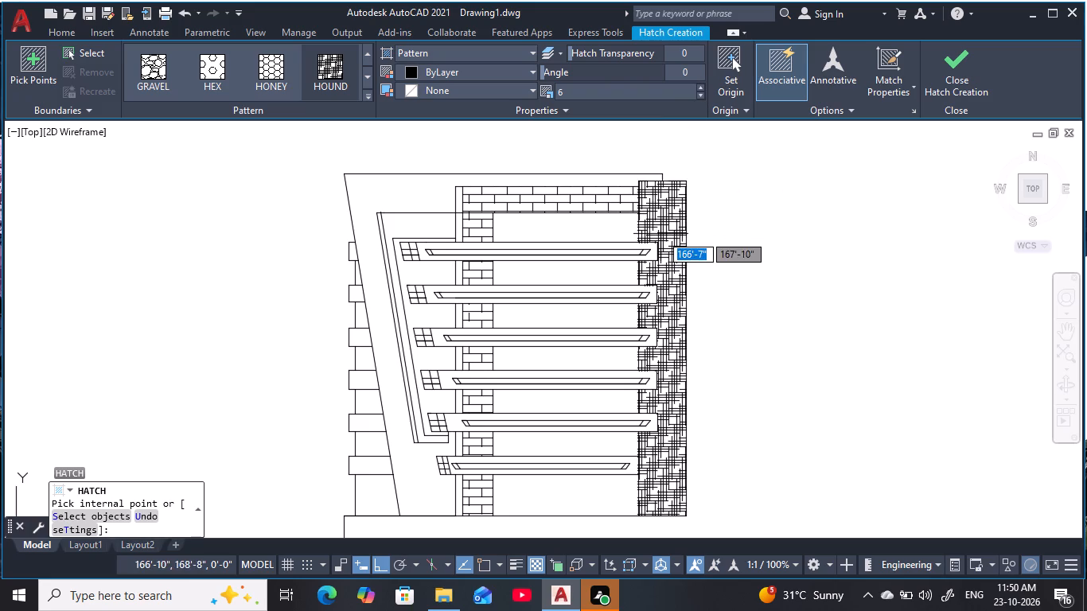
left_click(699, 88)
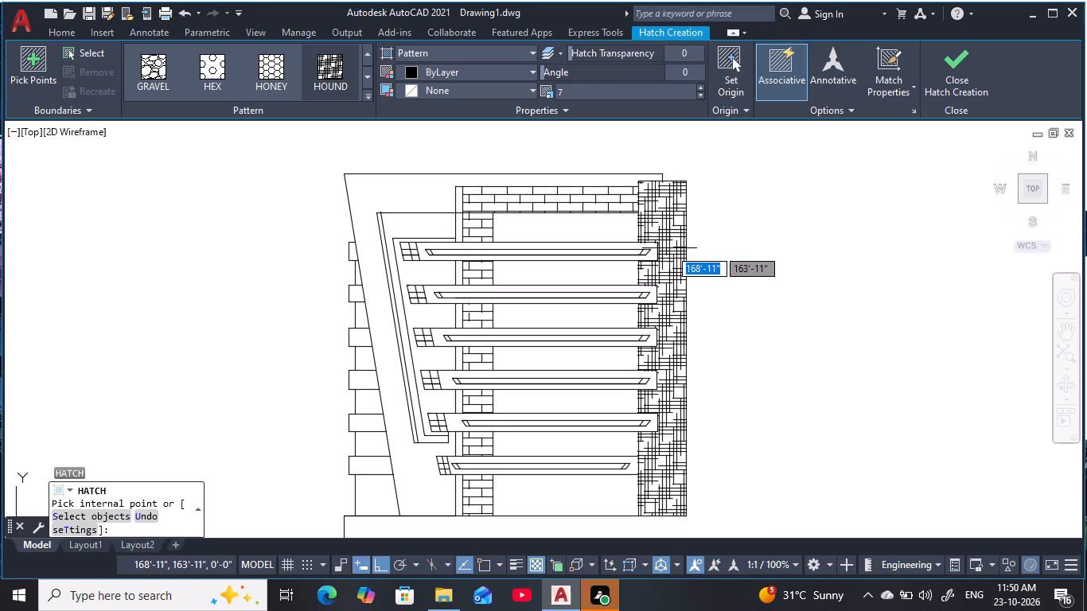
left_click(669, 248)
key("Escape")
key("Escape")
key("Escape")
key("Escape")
Examine the density and coverage of the HOUND hatch on the tall column around the bands' ends.
middle_click_drag(716, 385, 754, 338)
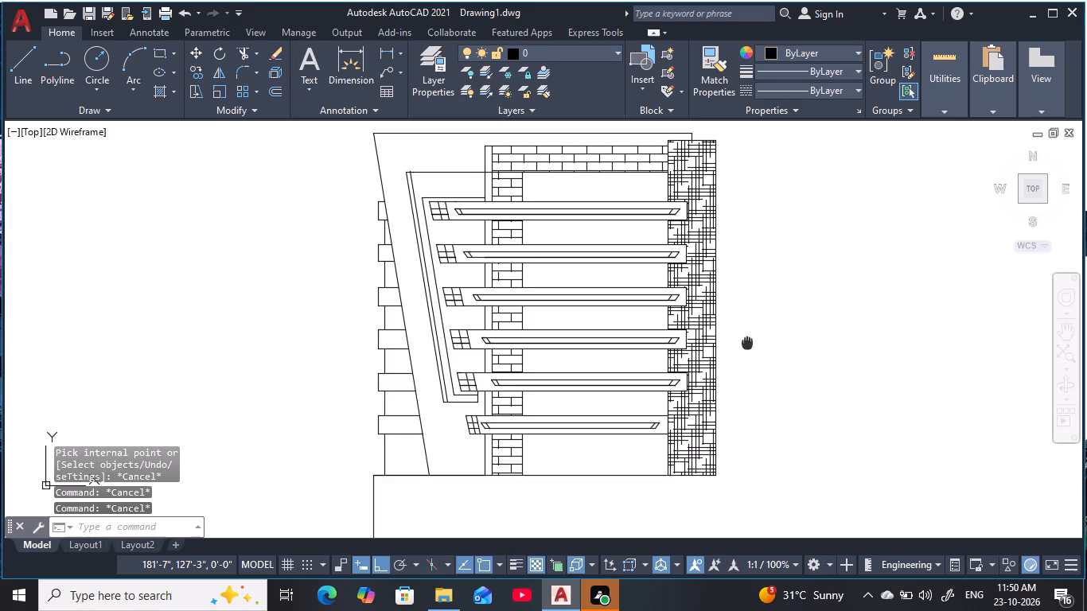
middle_click_drag(754, 338, 758, 350)
key("Escape")
key("Escape")
key("Escape")
middle_click_drag(645, 391, 632, 396)
scroll(645, 391, "down", 1)
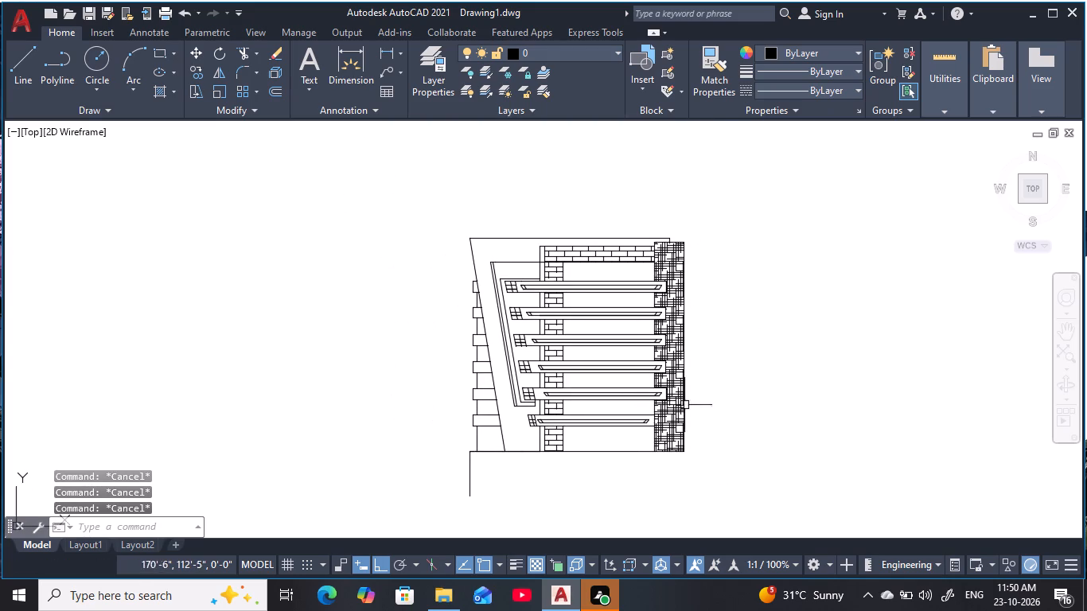
key("Escape")
scroll(701, 379, "up", 2)
key("Escape")
key("Escape")
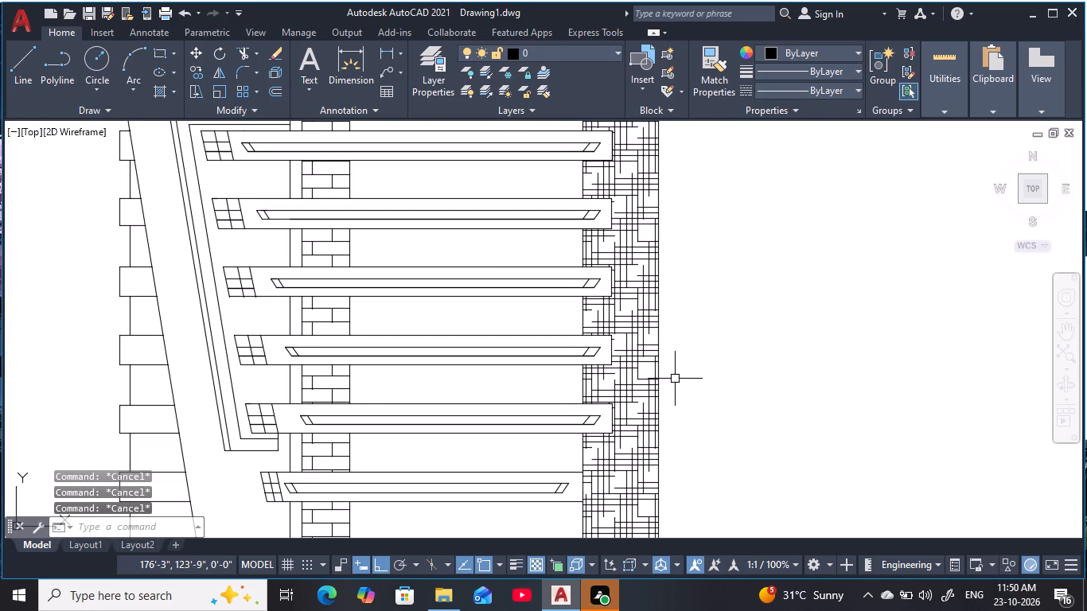
middle_click_drag(672, 367, 725, 373)
key("Escape")
key("Escape")
key("Escape")
key("Escape")
middle_click_drag(681, 241, 681, 243)
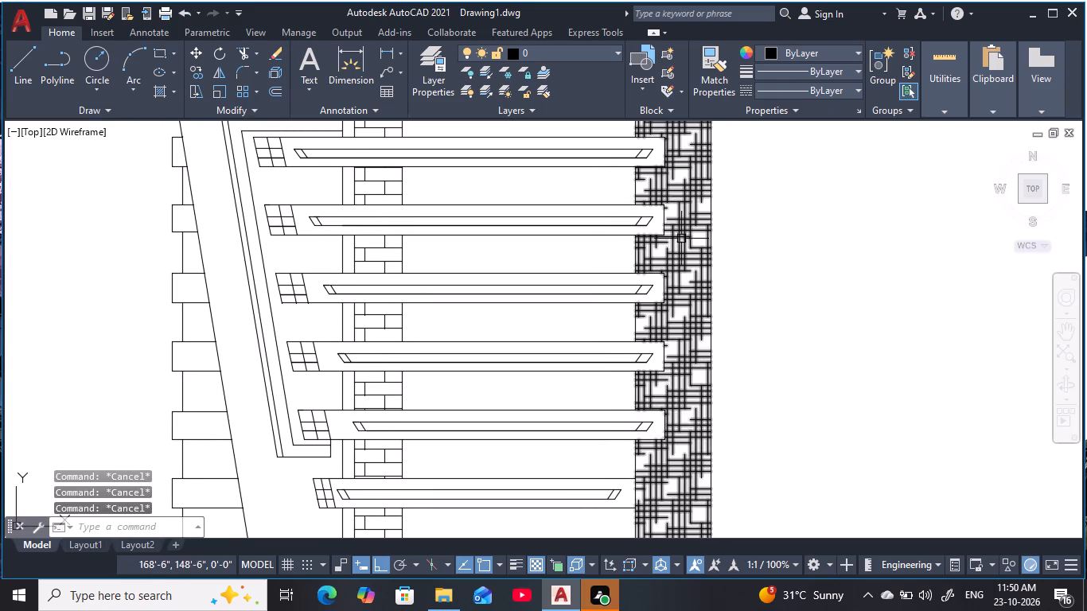
middle_click_drag(681, 243, 689, 300)
key("Escape")
key("Escape")
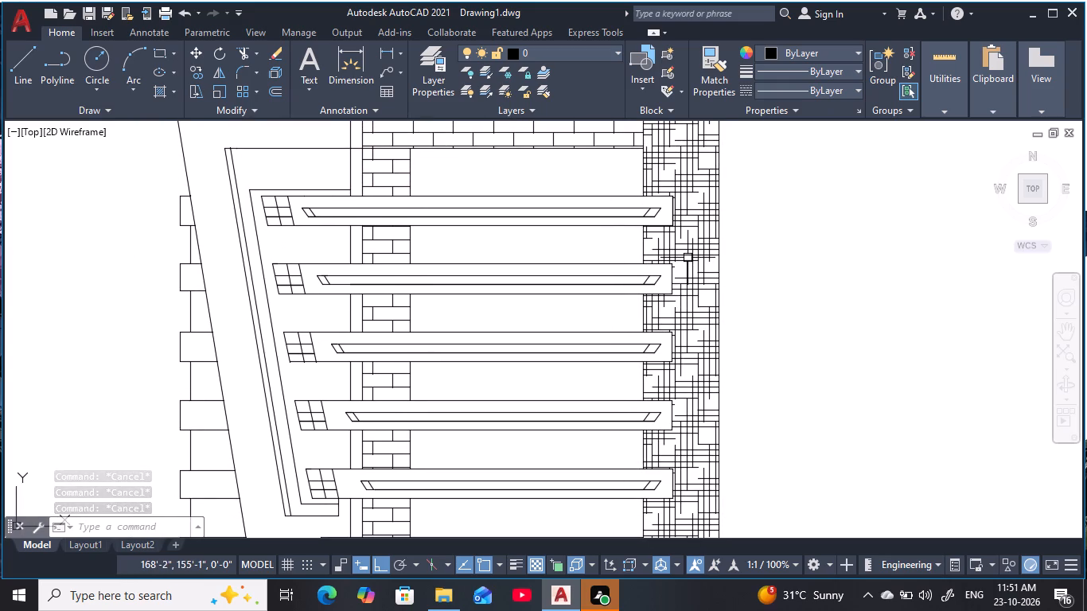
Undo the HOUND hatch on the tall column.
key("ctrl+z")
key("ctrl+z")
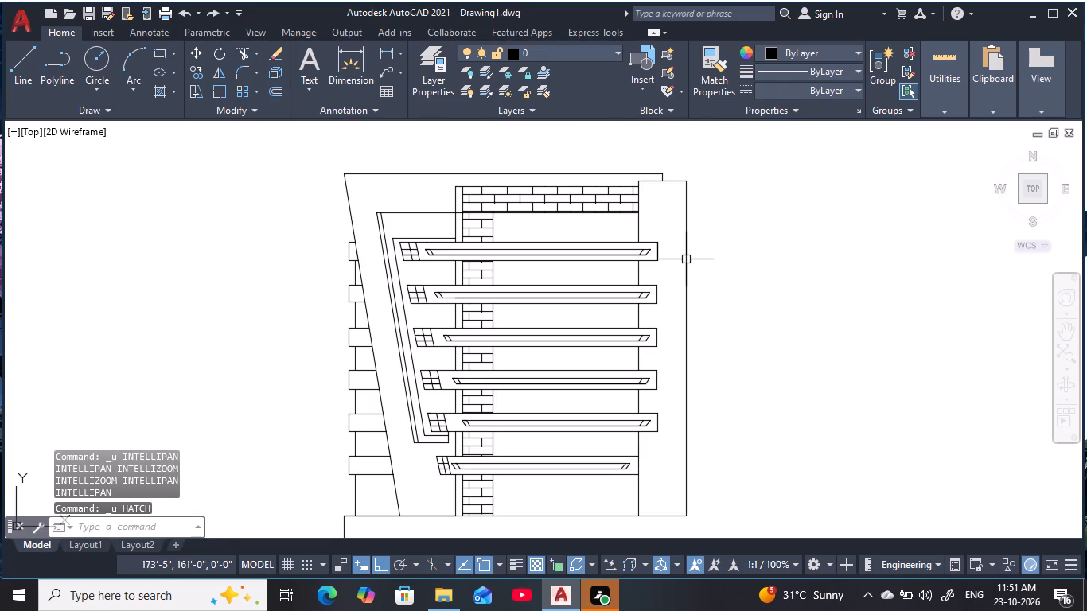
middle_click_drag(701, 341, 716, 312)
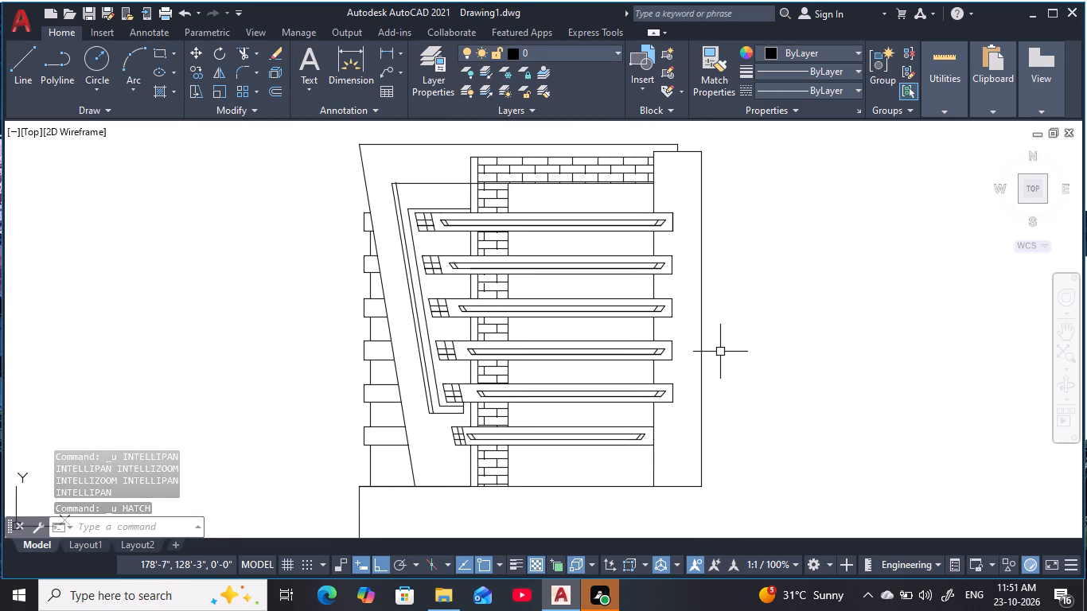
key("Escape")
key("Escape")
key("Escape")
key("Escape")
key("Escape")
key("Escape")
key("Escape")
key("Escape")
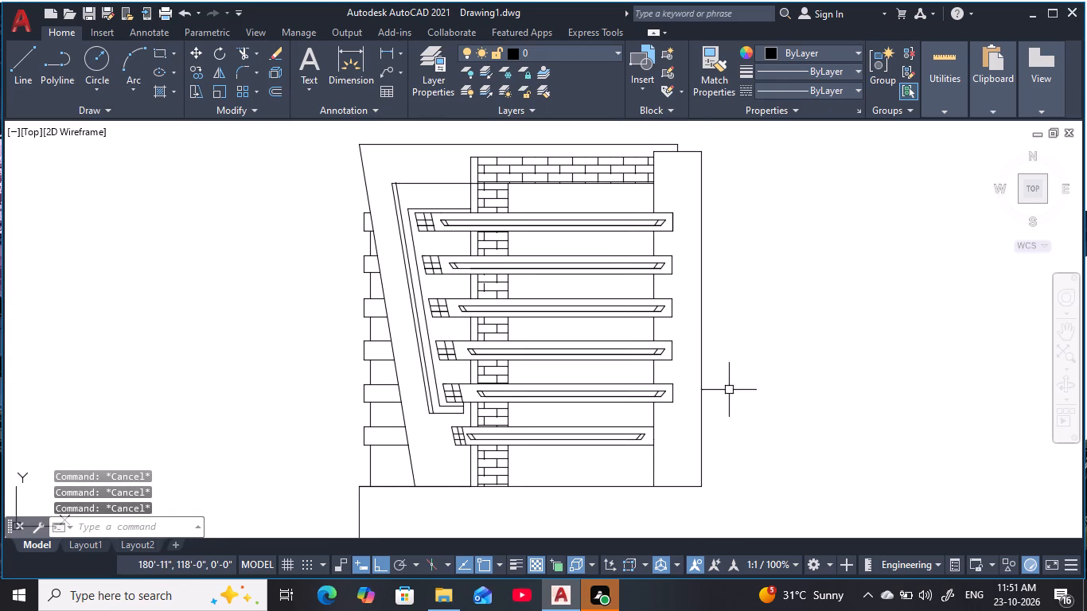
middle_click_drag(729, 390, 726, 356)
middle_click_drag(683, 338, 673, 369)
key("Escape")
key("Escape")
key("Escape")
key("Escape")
Draw a vertical line about 62' long from the upper corner of the fifth band's straight end to the tall column's top edge.
scroll(648, 376, "up", 1)
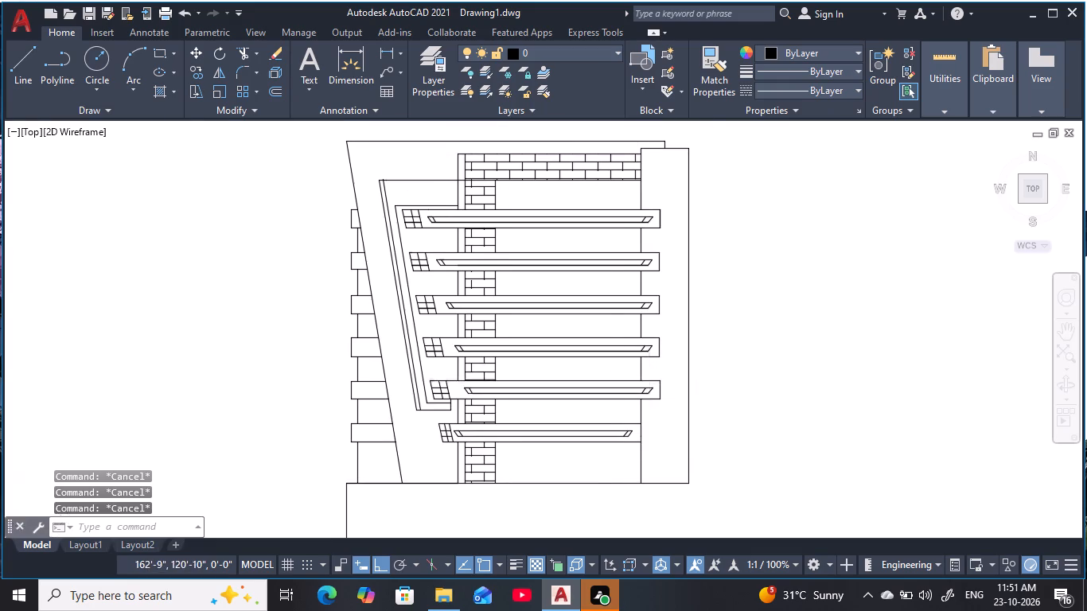
scroll(647, 376, "up", 1)
middle_click_drag(644, 376, 631, 389)
key("Escape")
key("l")
key("space")
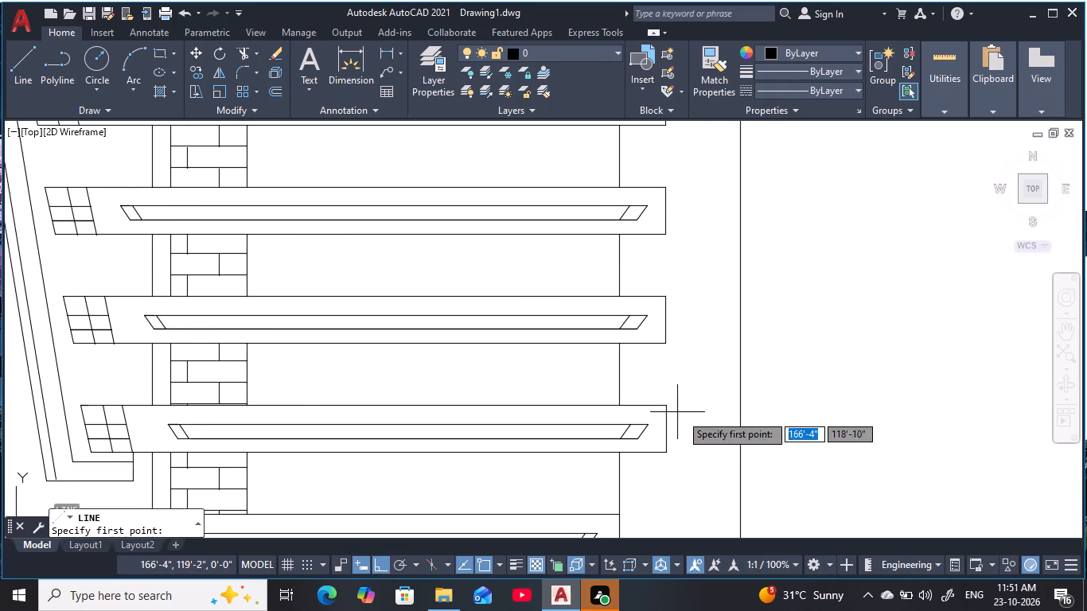
scroll(688, 414, "down", 1)
middle_click_drag(688, 414, 693, 441)
middle_click_drag(696, 441, 664, 432)
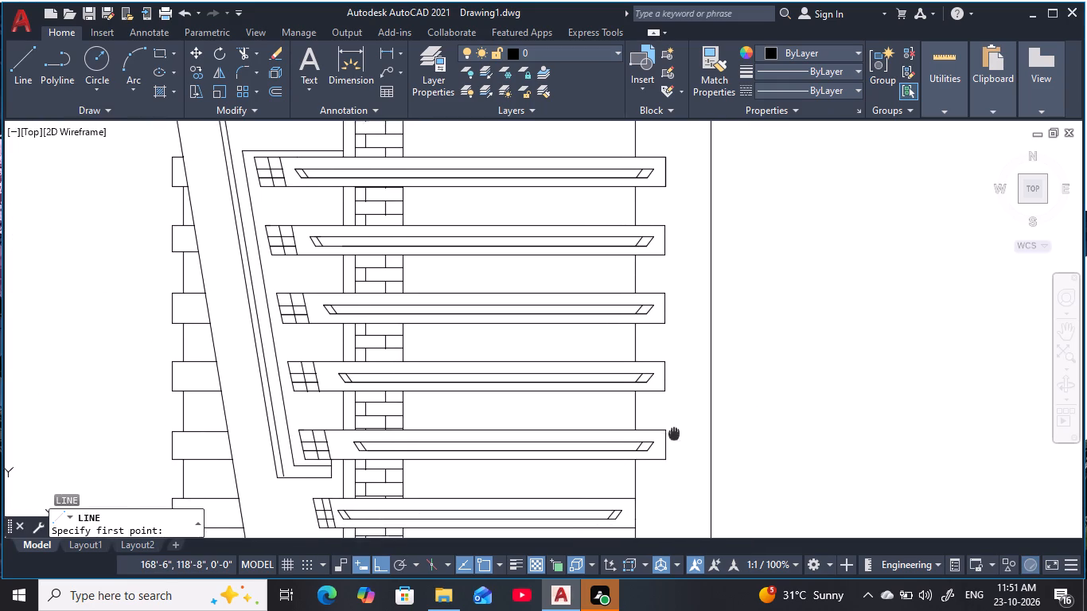
middle_click_drag(664, 432, 642, 432)
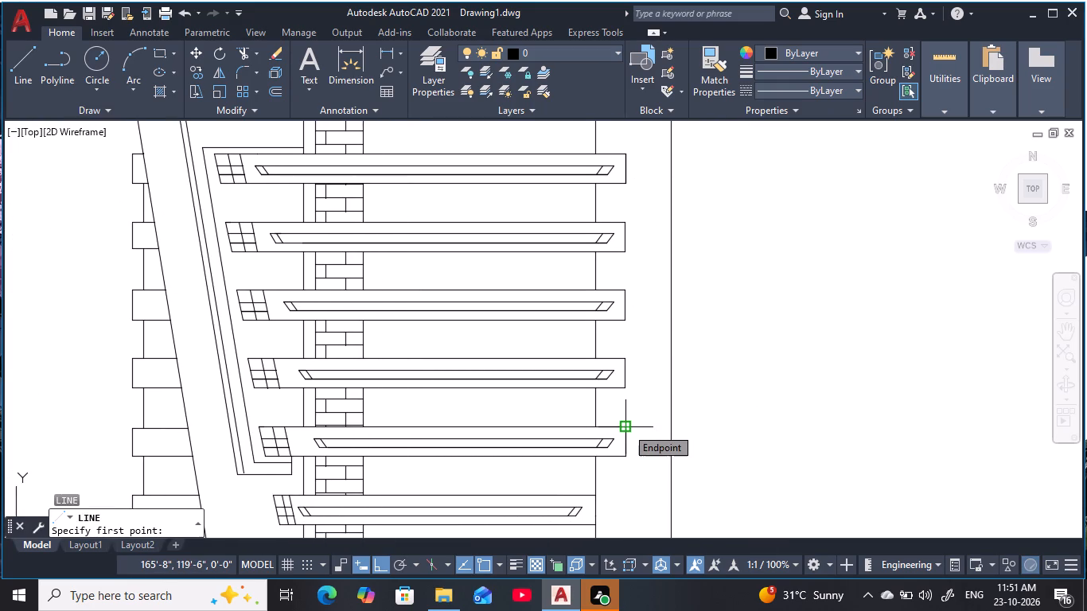
left_click(626, 427)
middle_click_drag(612, 181, 601, 416)
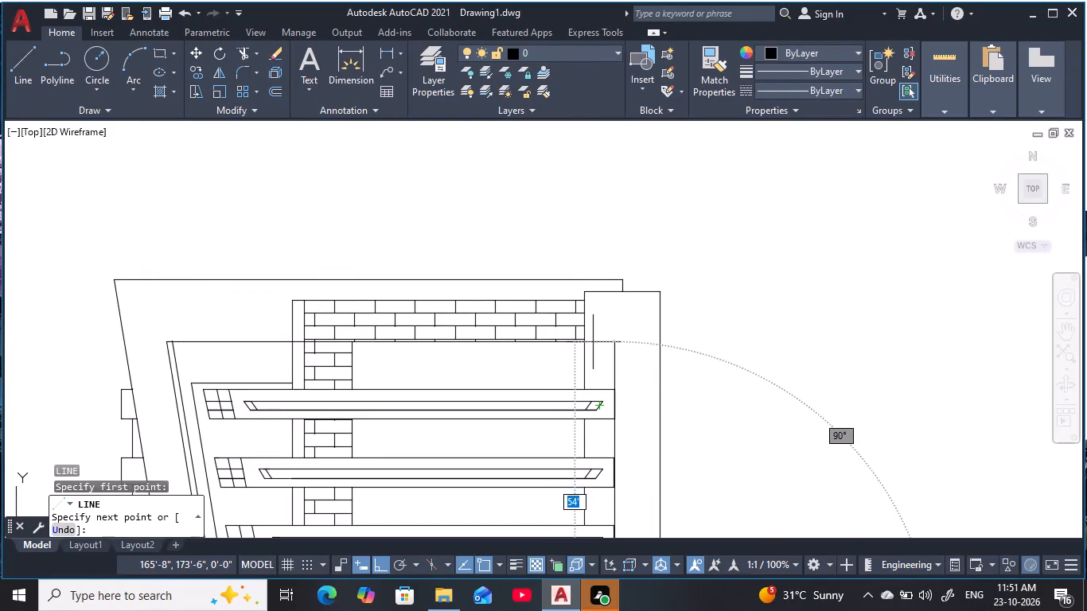
left_click(611, 294)
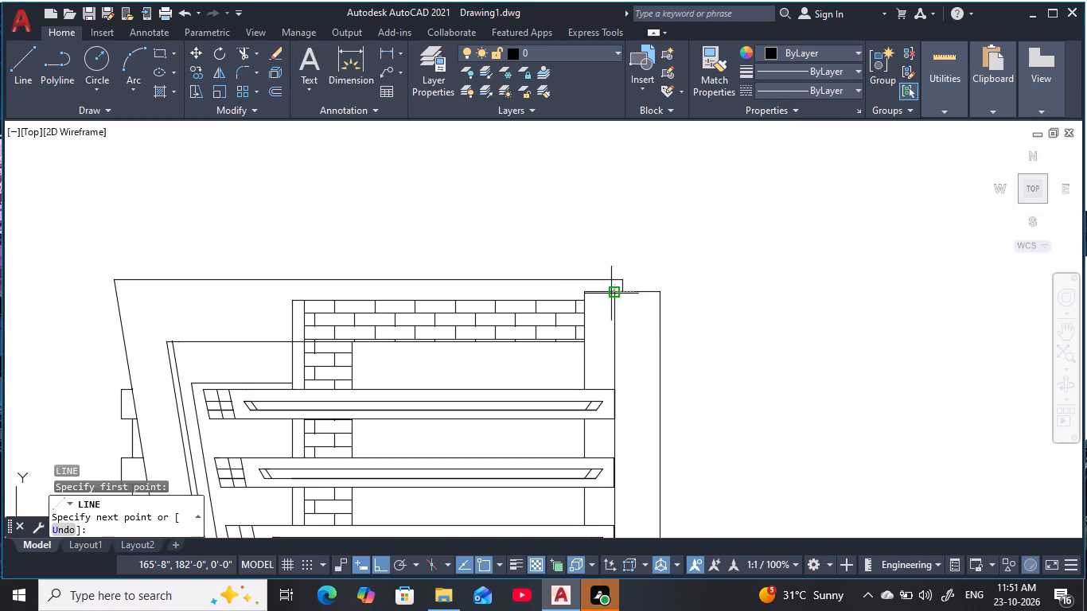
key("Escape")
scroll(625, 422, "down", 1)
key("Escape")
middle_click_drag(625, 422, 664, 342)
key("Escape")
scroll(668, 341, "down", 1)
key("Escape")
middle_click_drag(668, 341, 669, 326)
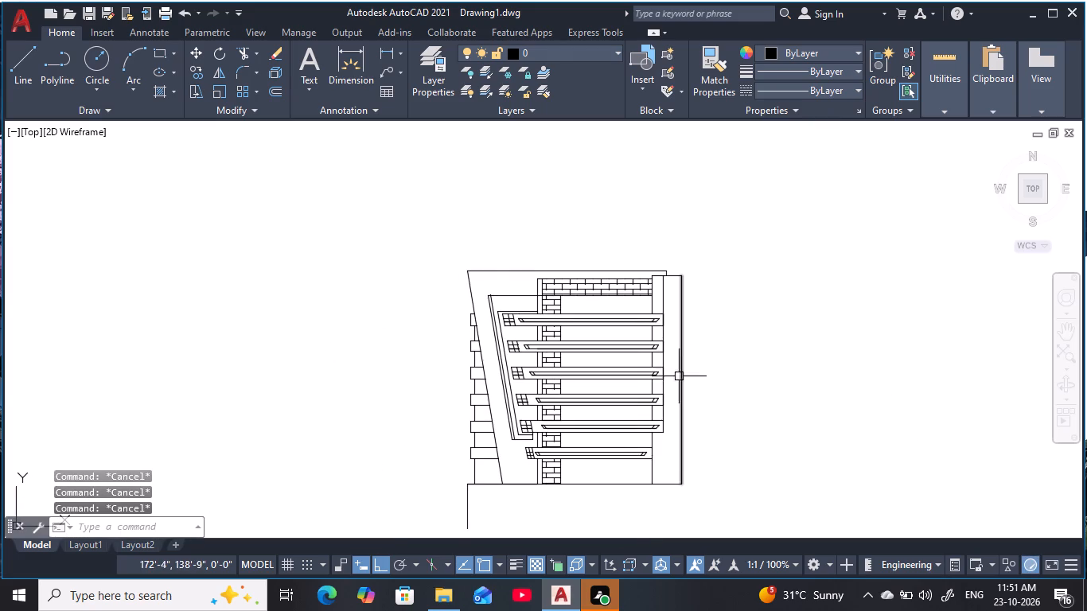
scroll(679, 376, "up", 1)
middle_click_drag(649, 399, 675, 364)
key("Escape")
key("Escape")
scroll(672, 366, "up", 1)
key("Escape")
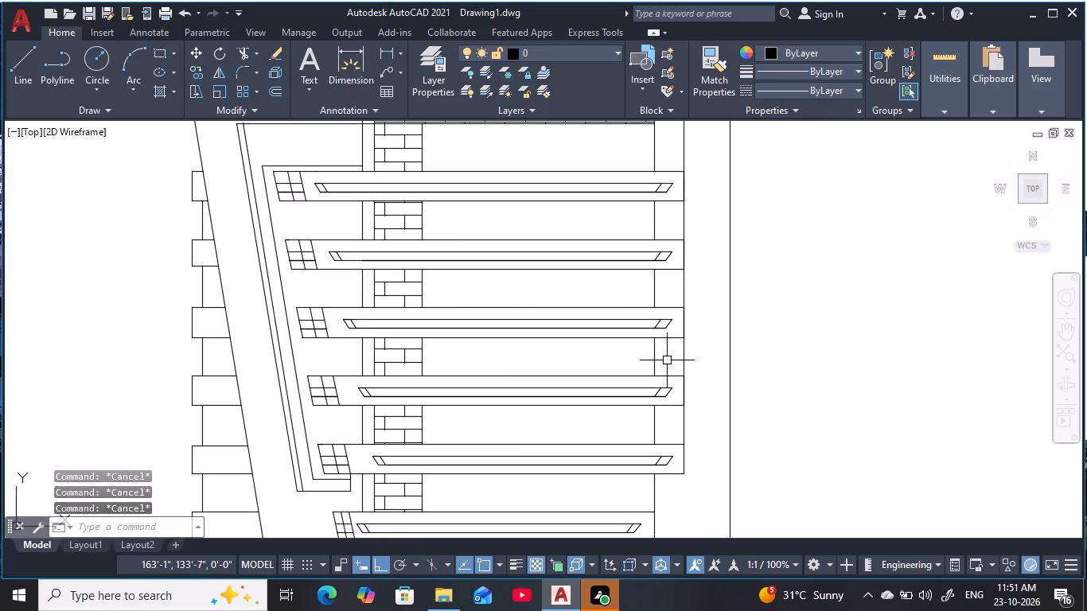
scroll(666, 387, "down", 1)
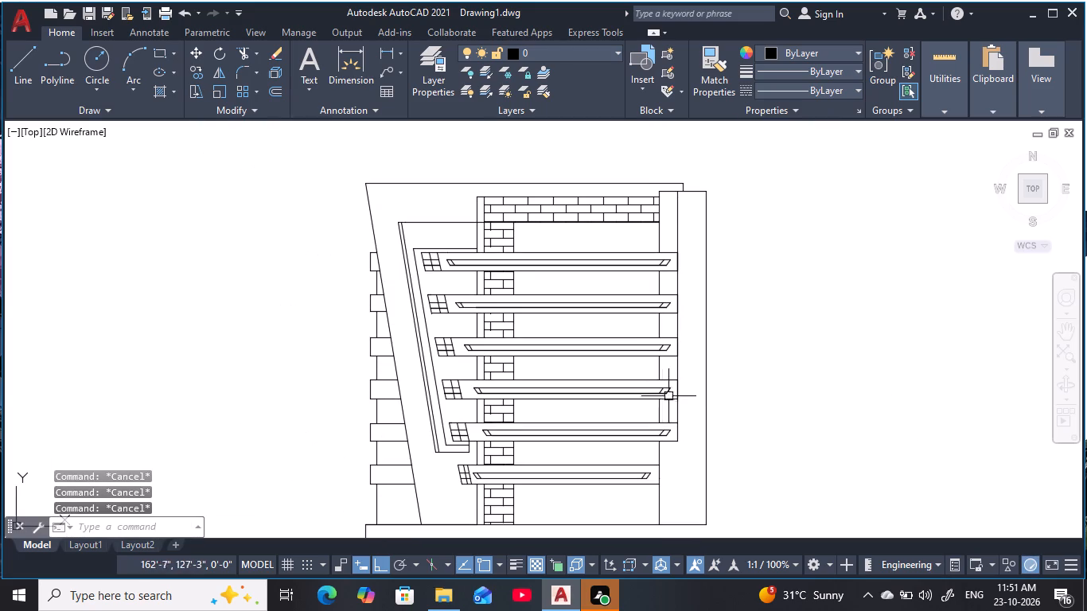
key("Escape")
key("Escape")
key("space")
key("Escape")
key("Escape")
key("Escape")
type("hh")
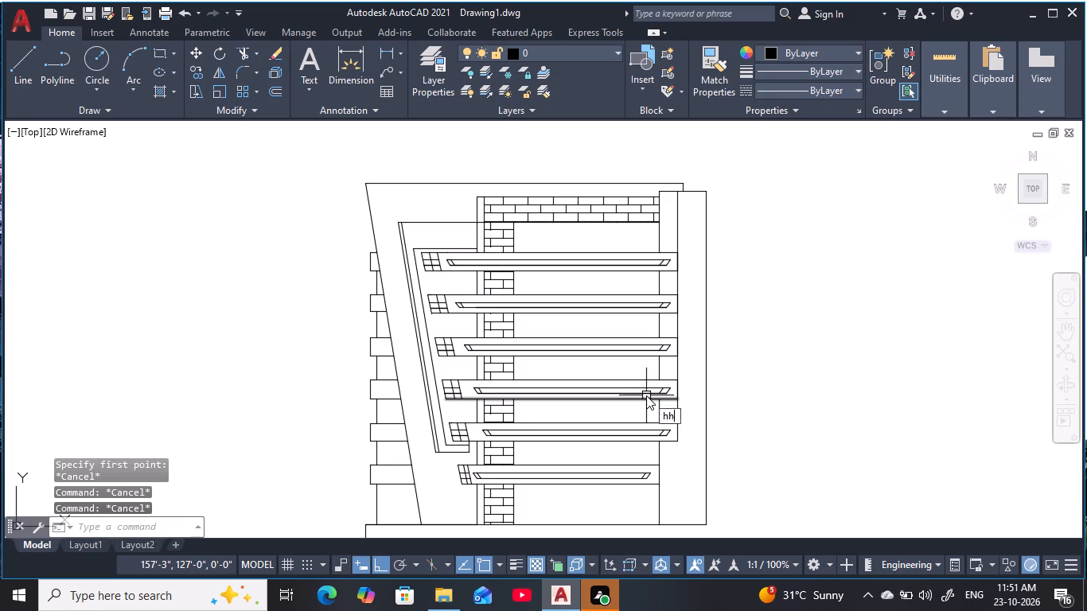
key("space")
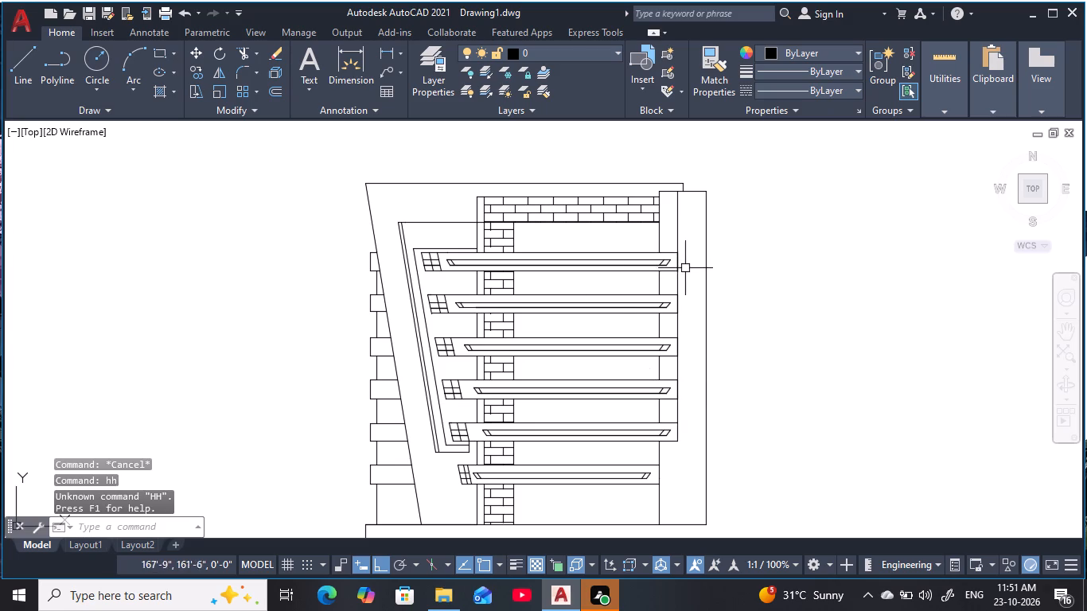
Start a hatch, switching from the AR-RSHKE pattern to BOX, and preview it on the tall column at scale 1.
key("h")
key("space")
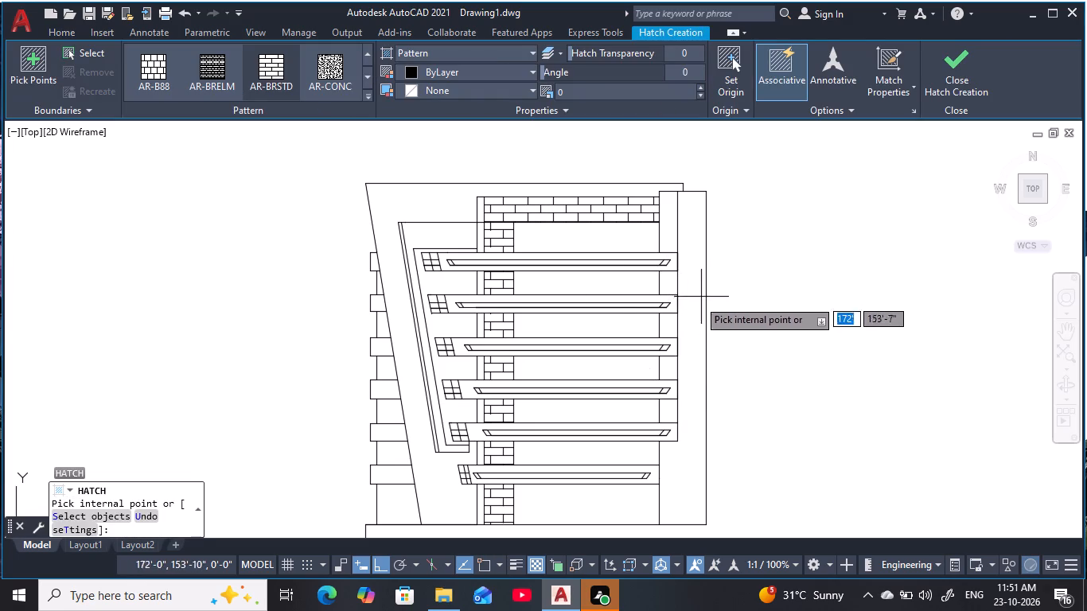
left_click(368, 99)
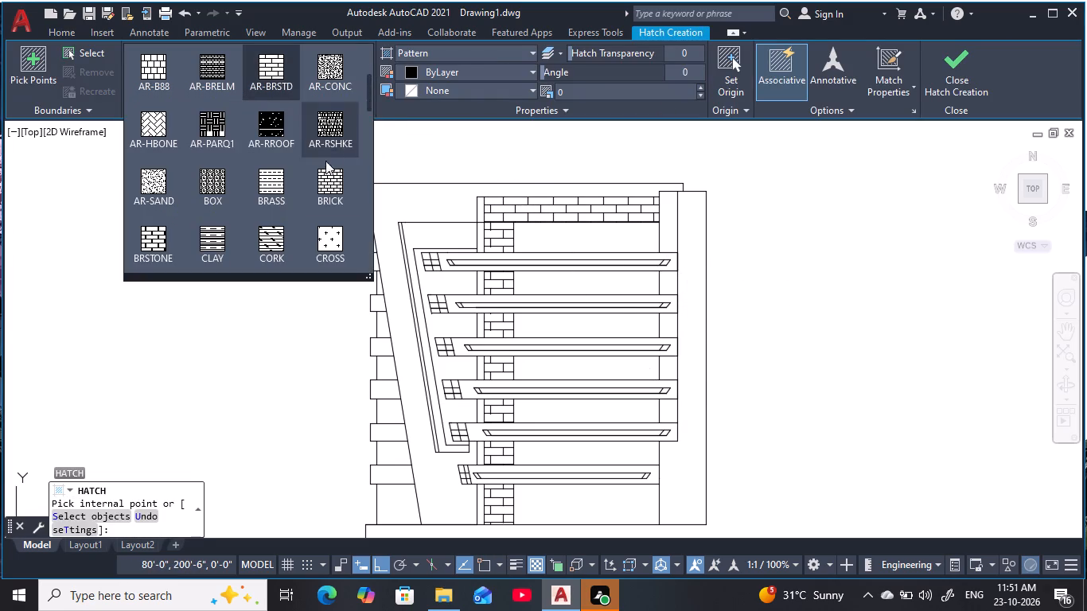
left_click(332, 121)
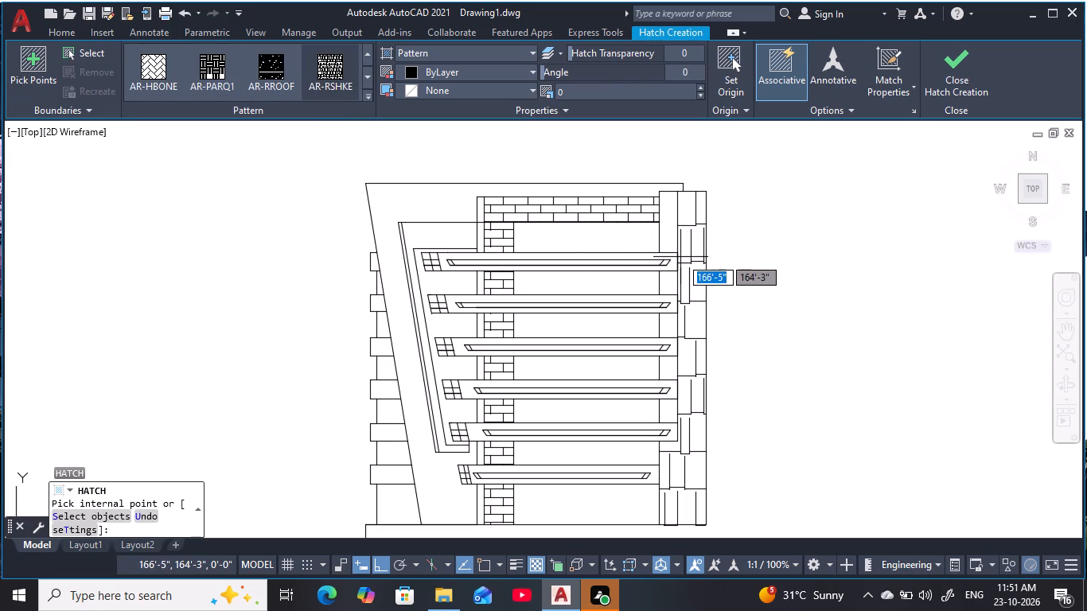
triple_click(702, 86)
left_click(702, 86)
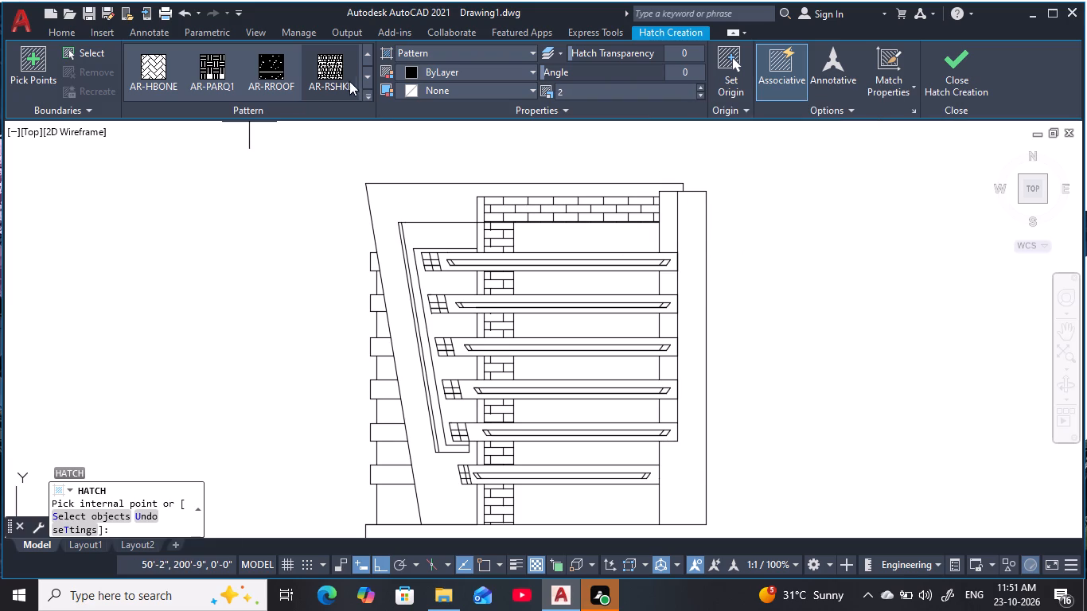
left_click(365, 96)
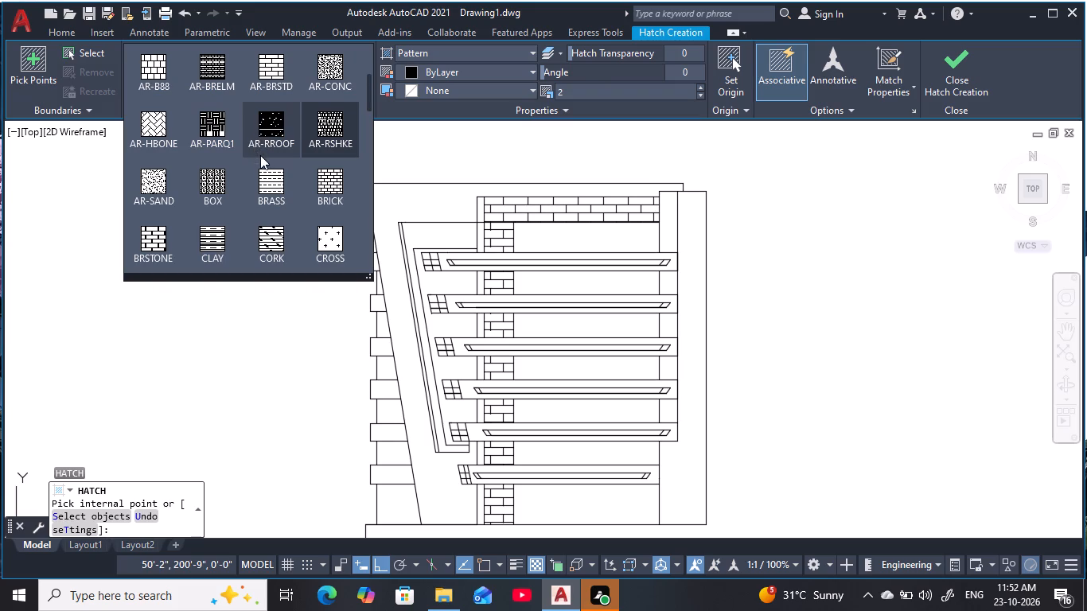
left_click(218, 185)
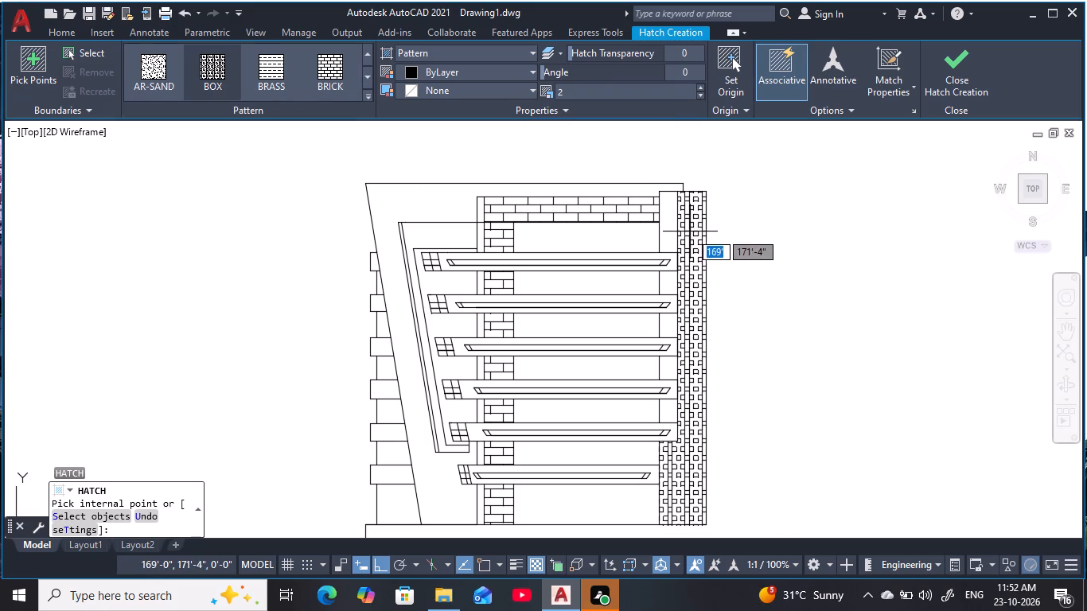
left_click(700, 93)
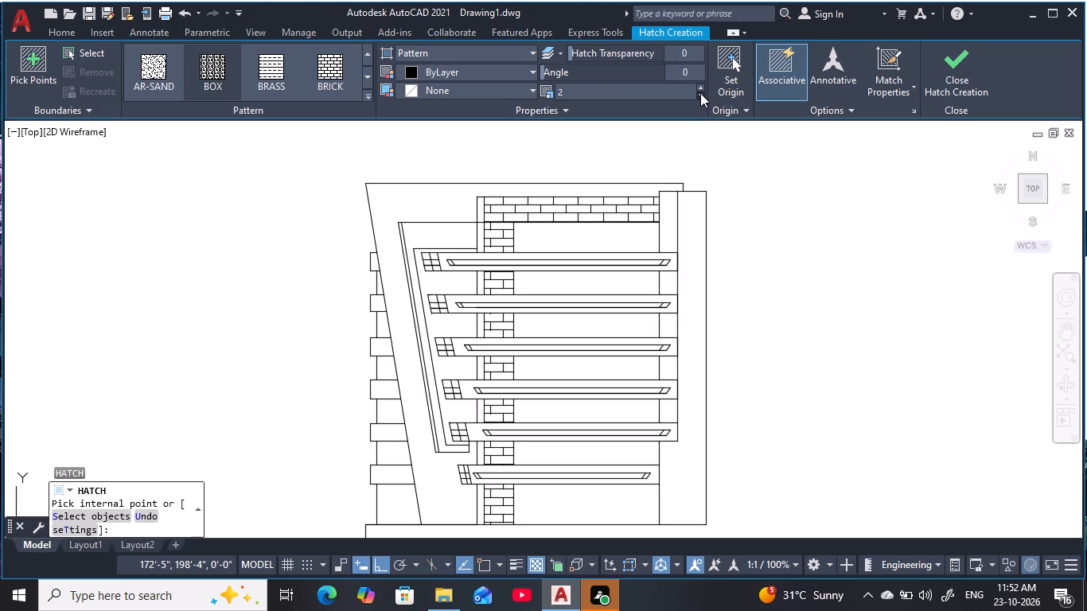
left_click(702, 97)
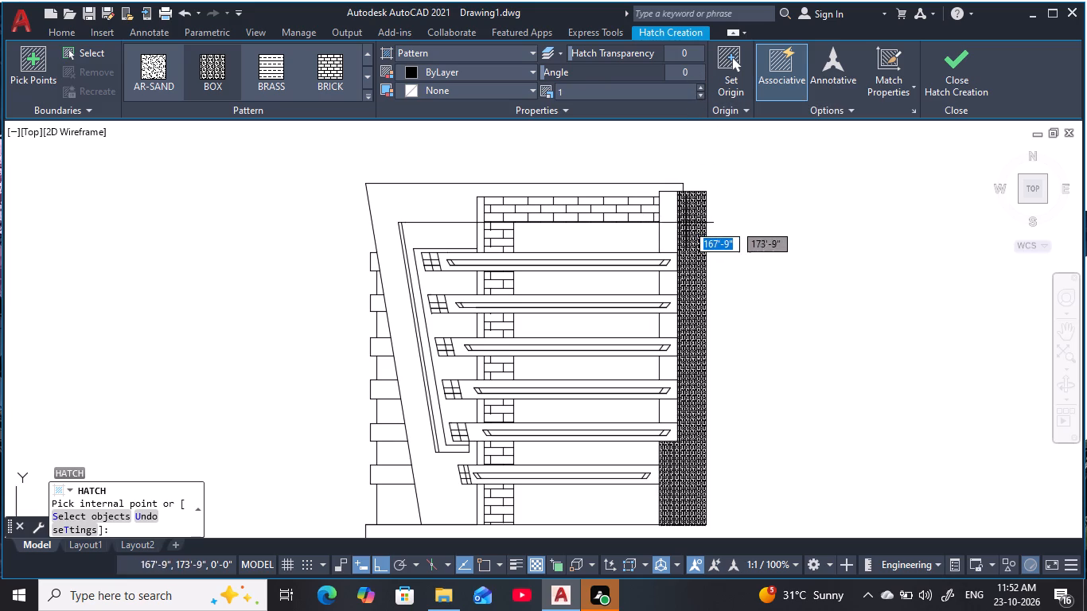
scroll(687, 228, "up", 3)
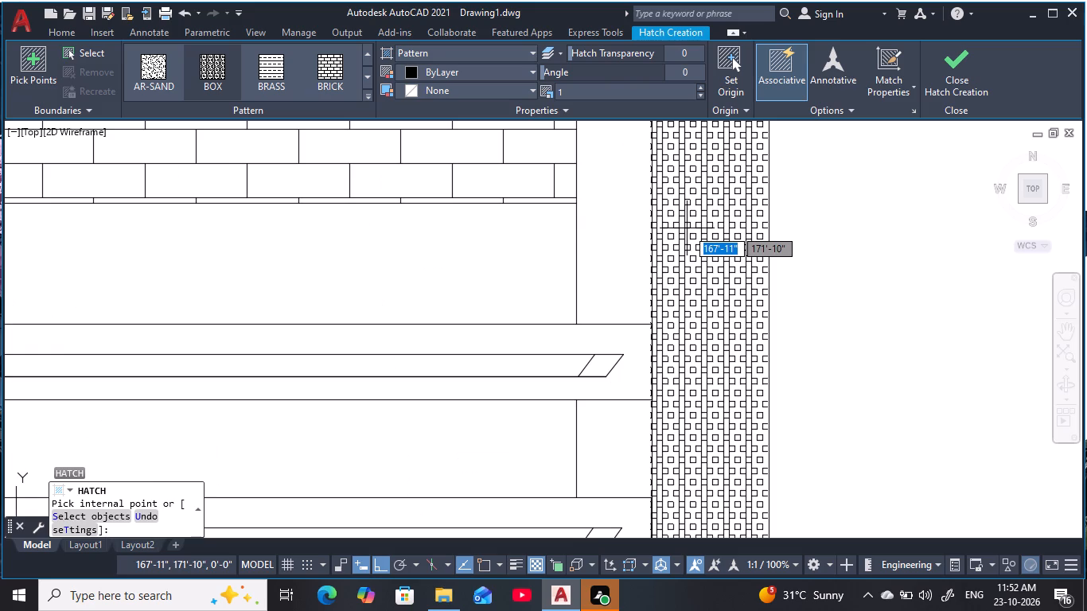
scroll(687, 228, "down", 1)
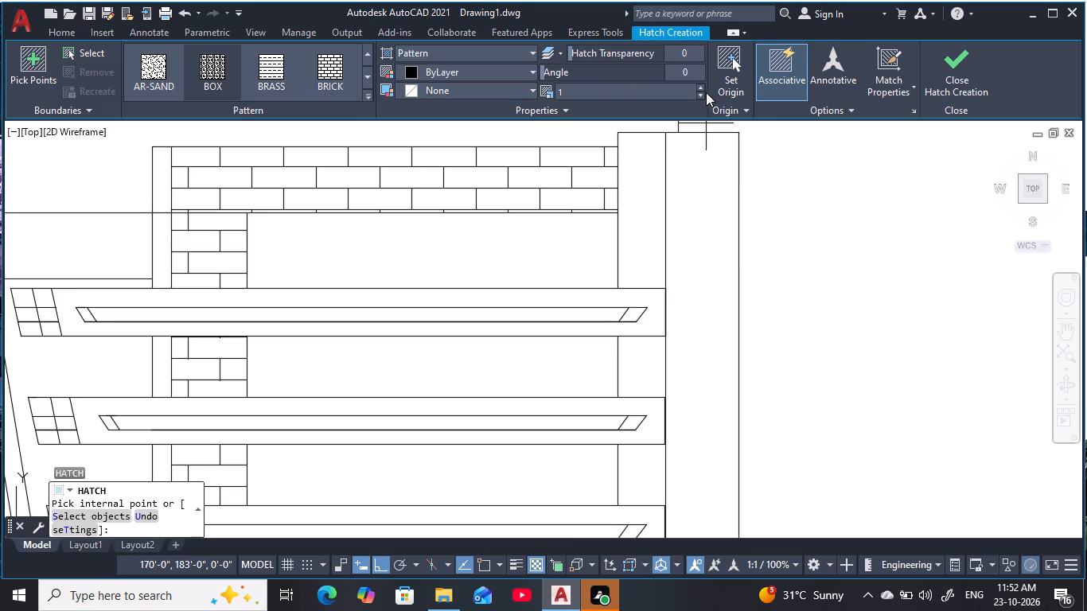
Set the BOX hatch scale to 2 and fill the tall column beside the bands' straight ends.
left_click(701, 88)
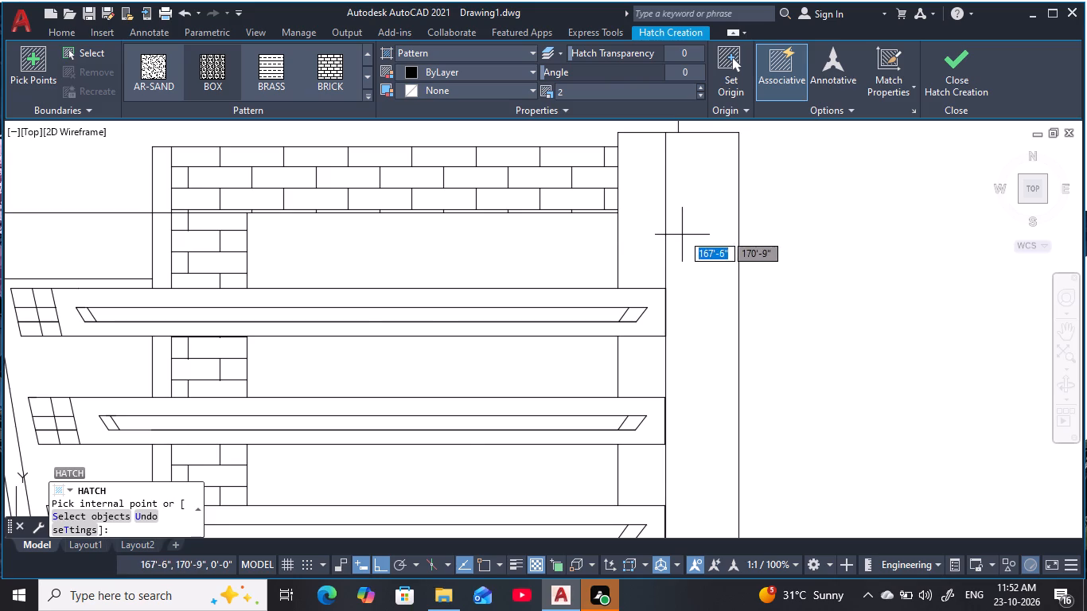
scroll(688, 246, "down", 3)
middle_click_drag(691, 251, 668, 179)
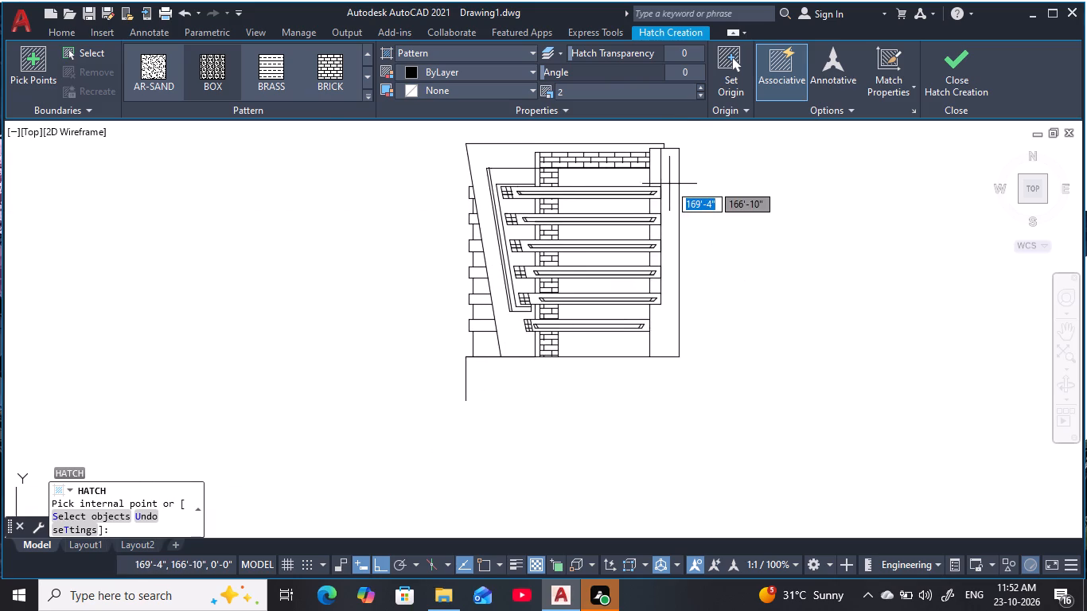
scroll(669, 184, "up", 2)
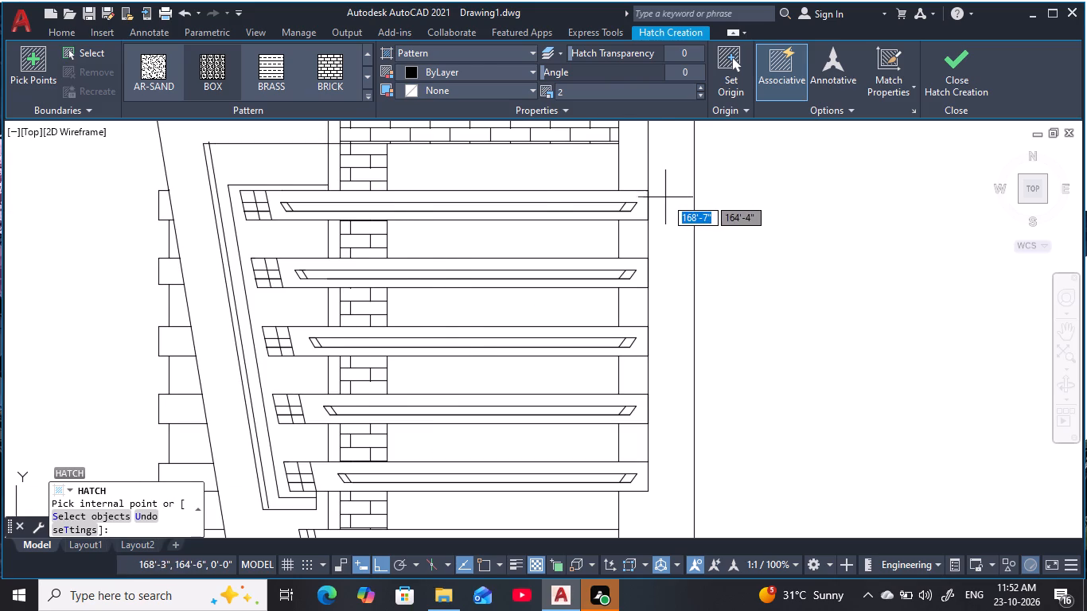
scroll(666, 198, "down", 1)
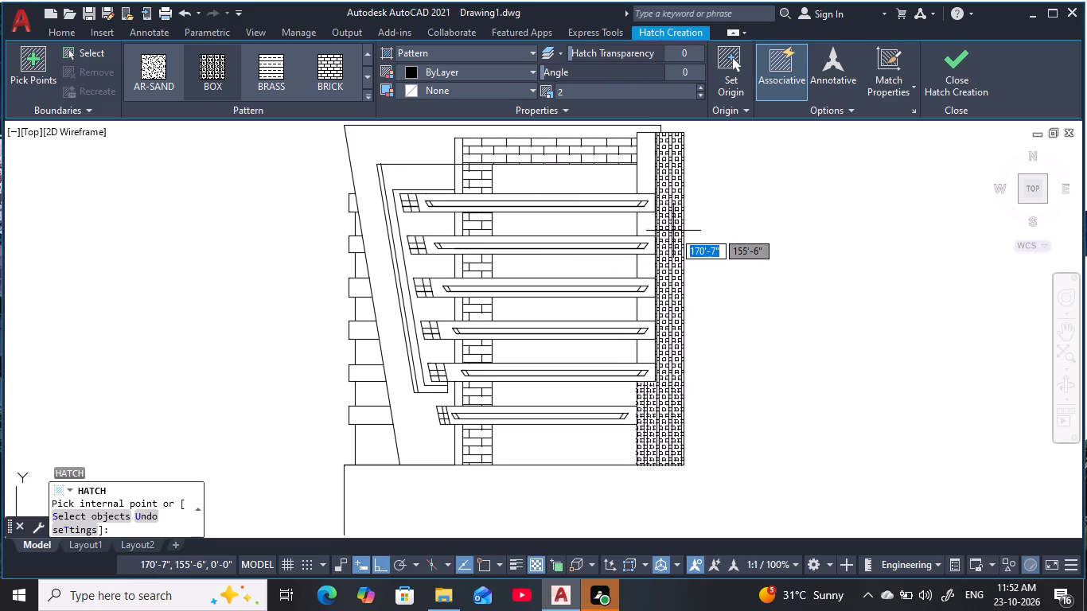
scroll(673, 231, "up", 2)
scroll(672, 231, "down", 1)
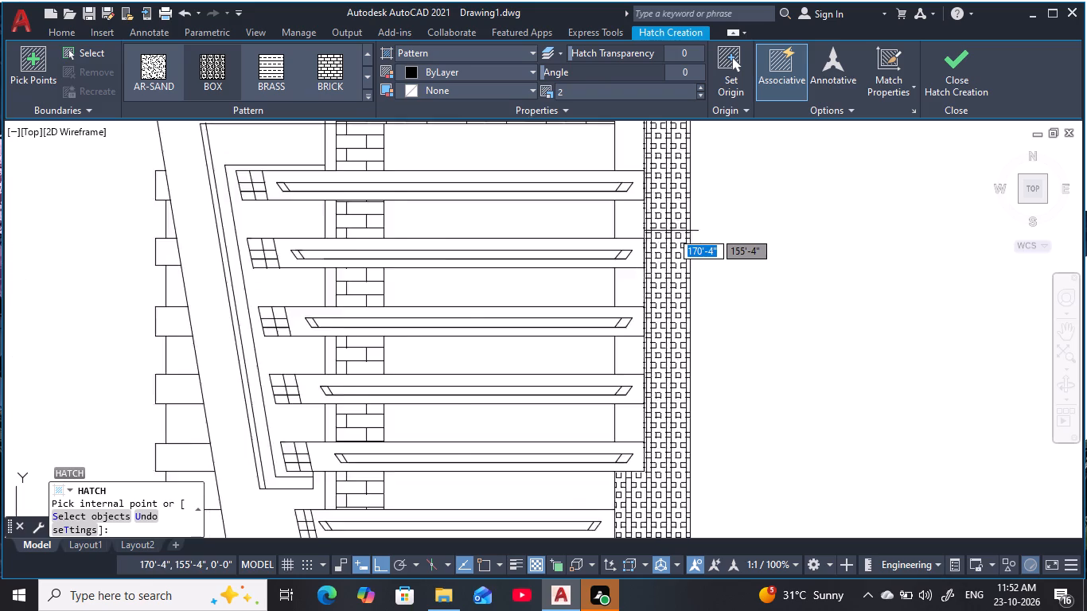
scroll(671, 231, "down", 1)
left_click(673, 233)
key("Escape")
key("Escape")
key("Escape")
key("Escape")
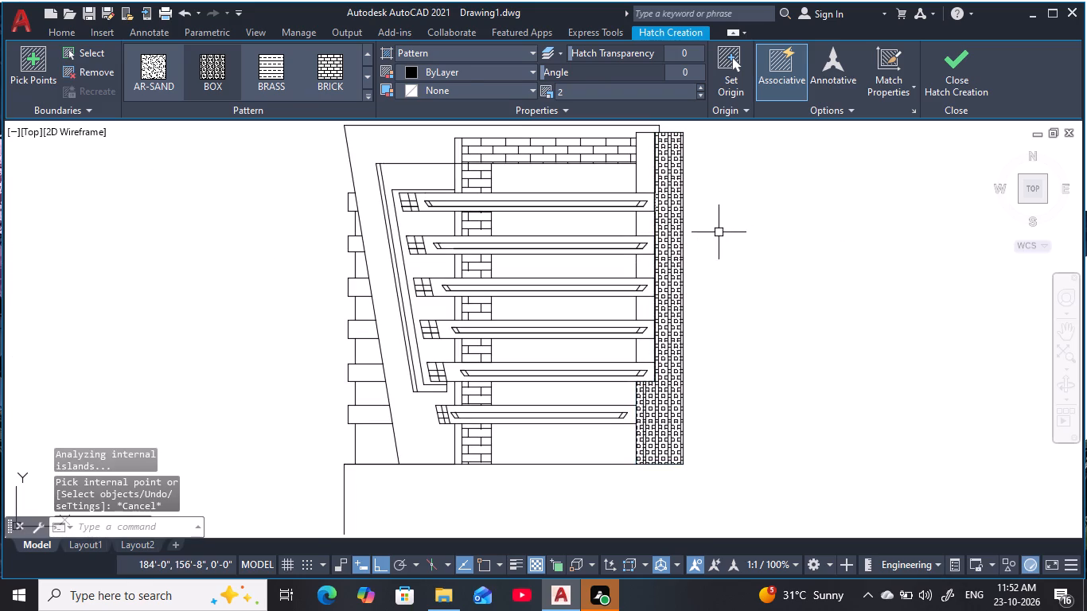
key("Escape")
key("Escape")
key("Escape")
key("Escape")
Examine the BOX hatch on the tall column against the rest of the elevation.
middle_click_drag(636, 317, 653, 337)
scroll(762, 376, "up", 1)
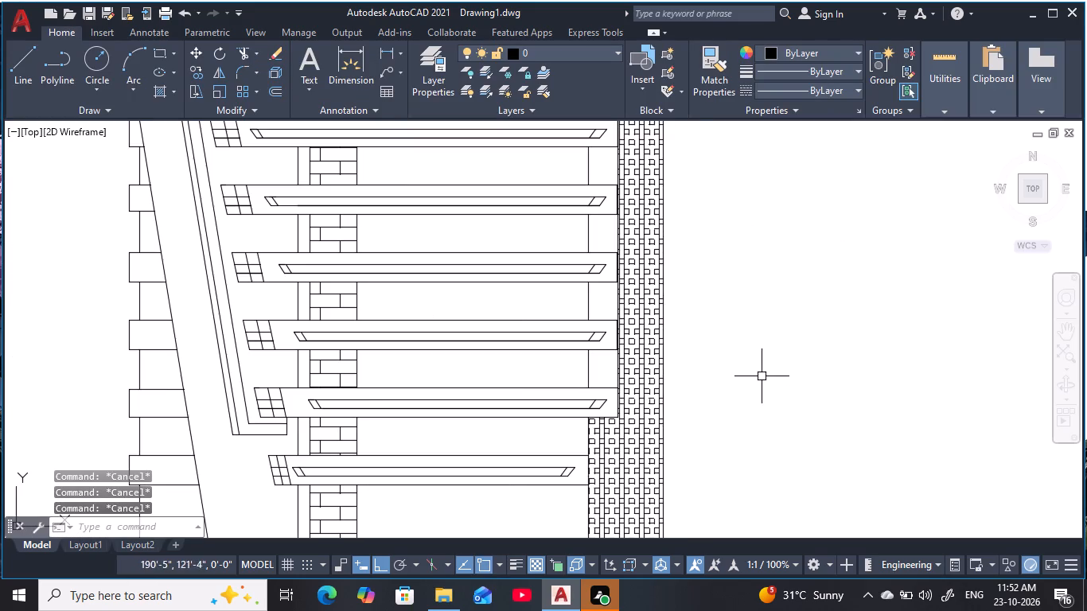
middle_click_drag(688, 383, 824, 328)
scroll(758, 360, "down", 1)
scroll(832, 318, "down", 1)
middle_click_drag(845, 282, 795, 333)
scroll(795, 333, "up", 1)
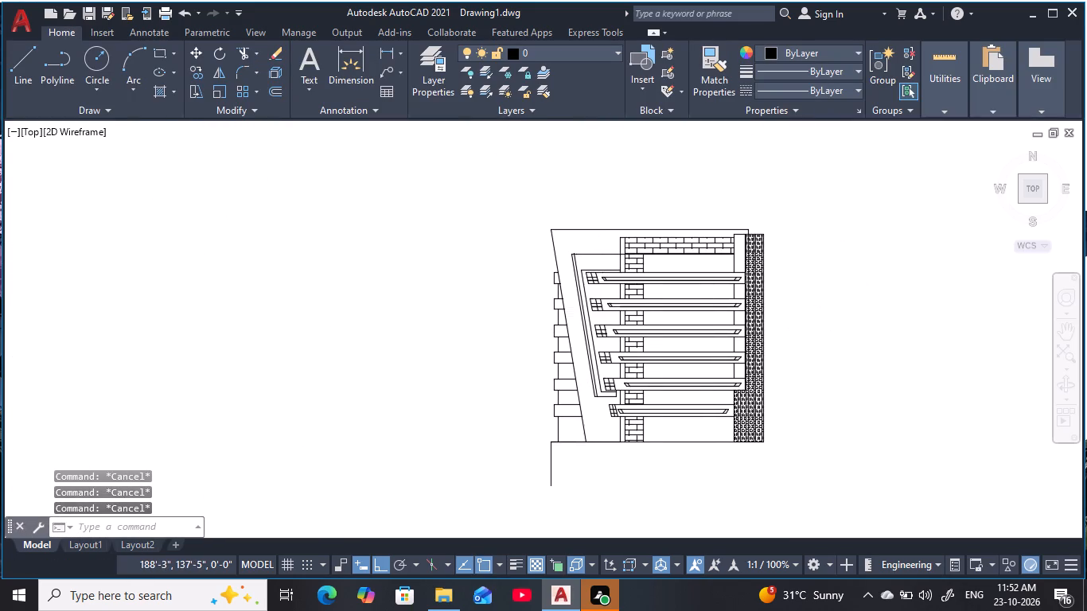
key("Escape")
key("Escape")
key("Escape")
key("Escape")
key("Escape")
key("Escape")
key("Escape")
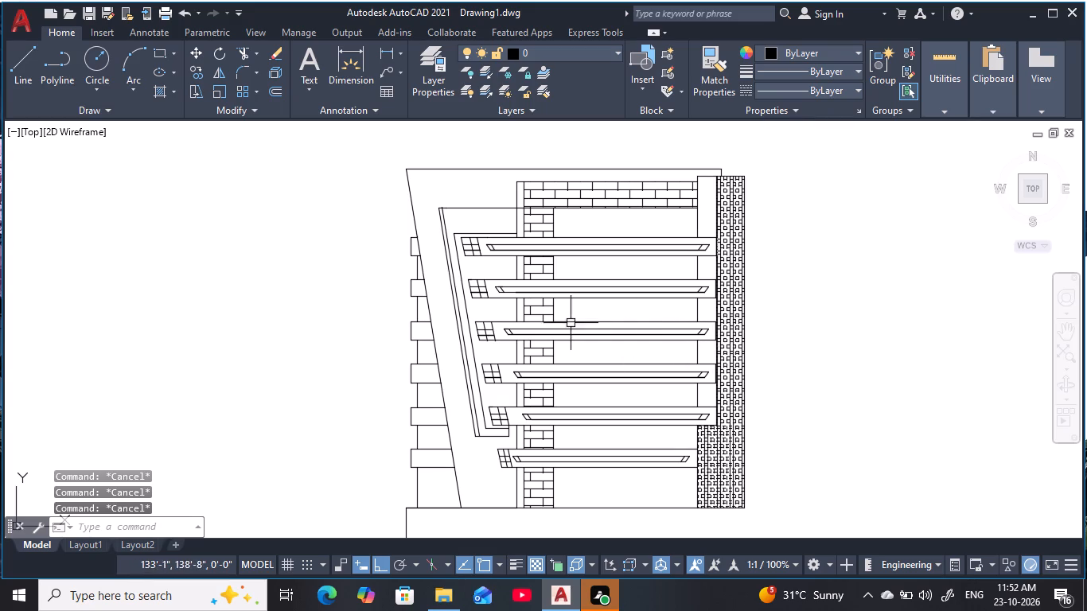
Erase the longer of the overlapping lower lines in the inset strip of the second band from the top.
scroll(538, 263, "up", 2)
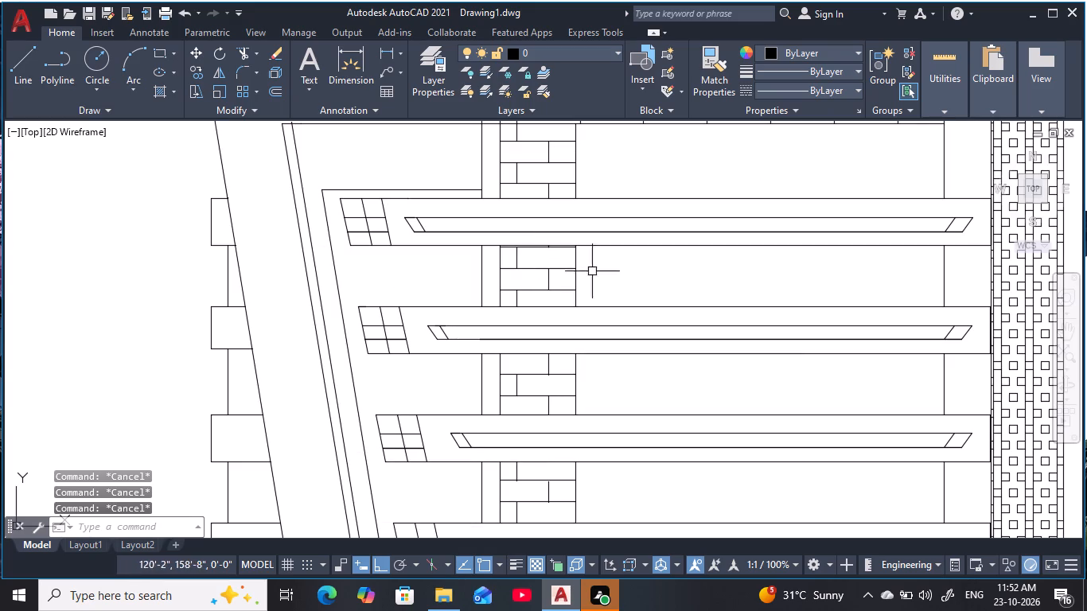
scroll(672, 274, "down", 2)
scroll(618, 301, "up", 2)
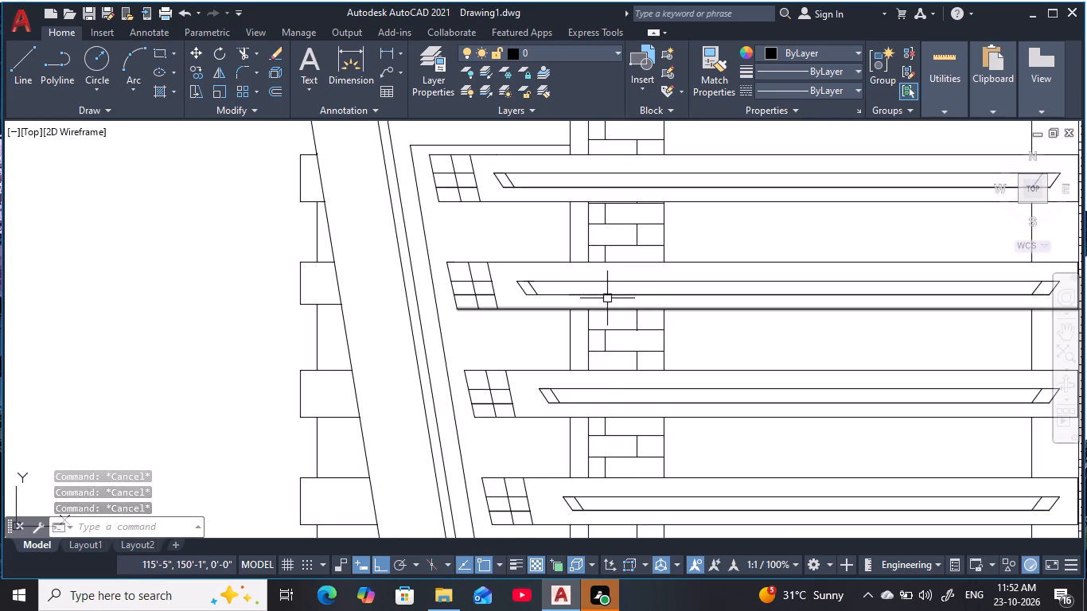
left_click(608, 295)
type("e")
key("space")
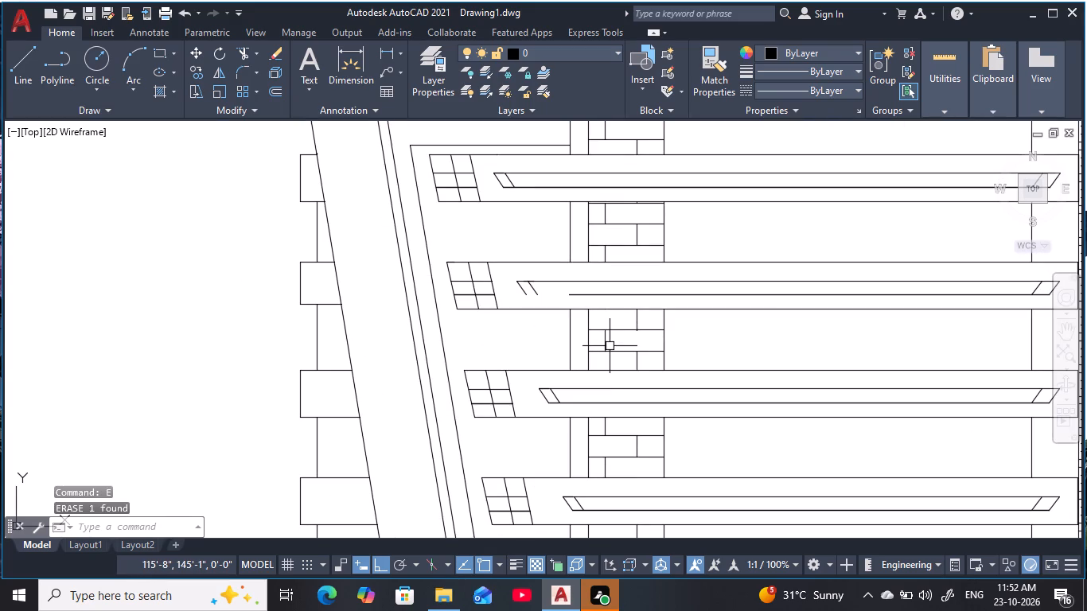
key("Escape")
key("Escape")
key("Escape")
key("Escape")
key("Escape")
key("Escape")
Extend the remaining lower line of the second band's inset strip to the strip's outer slanted edge near the grid squares.
key("e")
key("x")
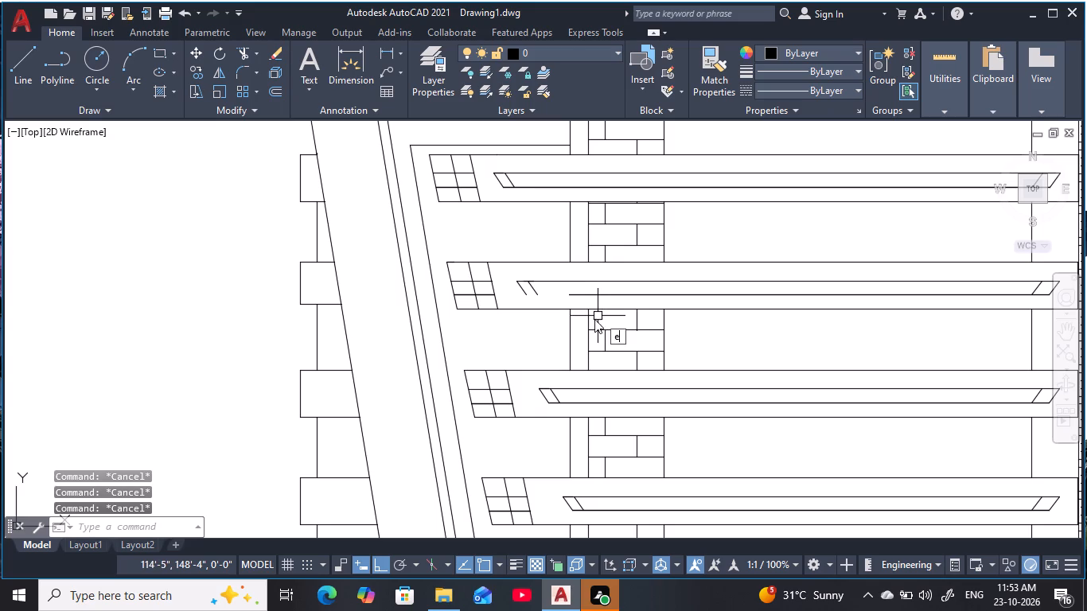
key("space")
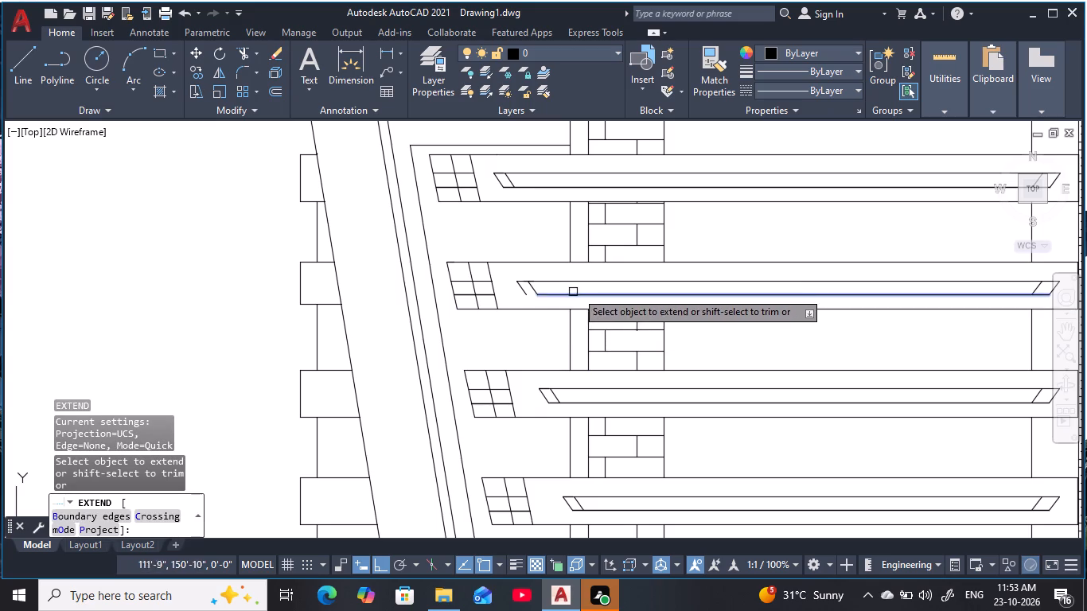
left_click(572, 295)
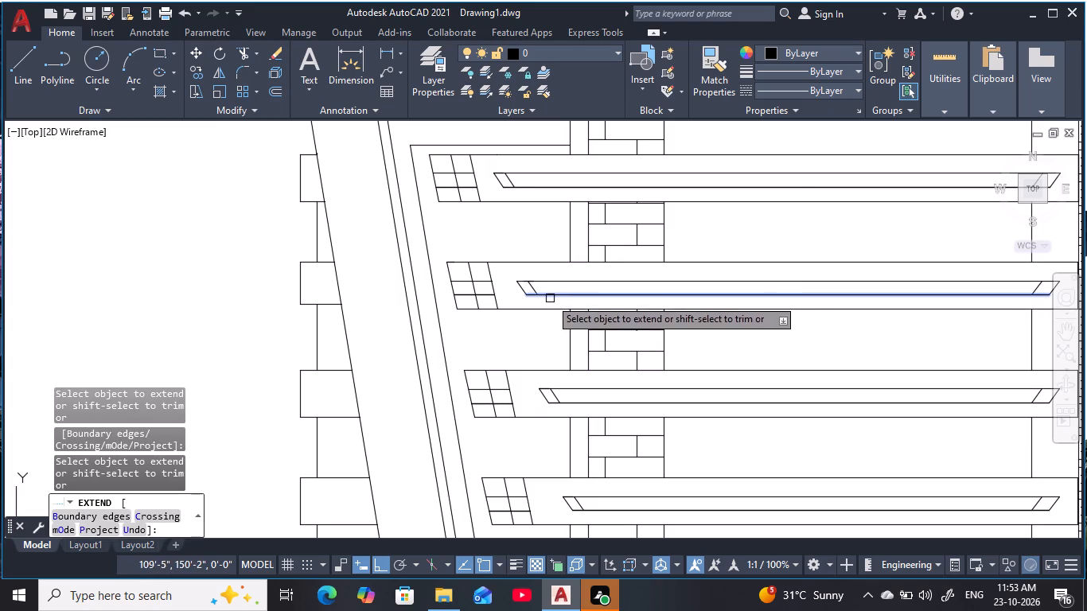
left_click(550, 298)
key("Escape")
key("Escape")
Examine the whole elevation, including the bands' inset strips, the hatched column and the sloping frame.
scroll(684, 313, "down", 2)
middle_click_drag(684, 317, 563, 323)
key("Escape")
key("Escape")
middle_click_drag(633, 348, 642, 329)
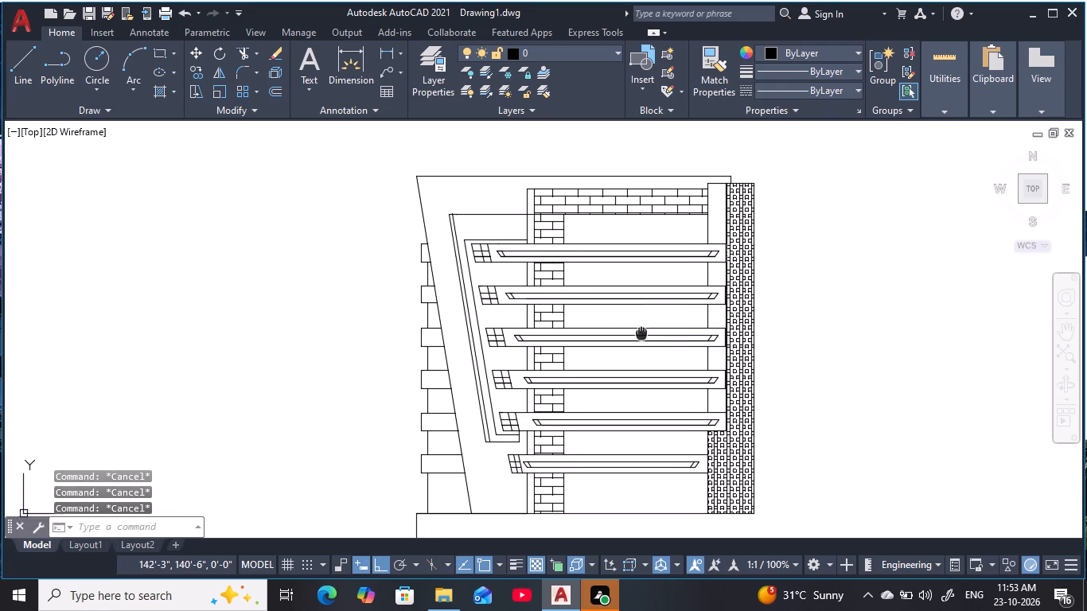
middle_click_drag(642, 329, 651, 304)
key("Escape")
key("Escape")
middle_click_drag(633, 430, 623, 442)
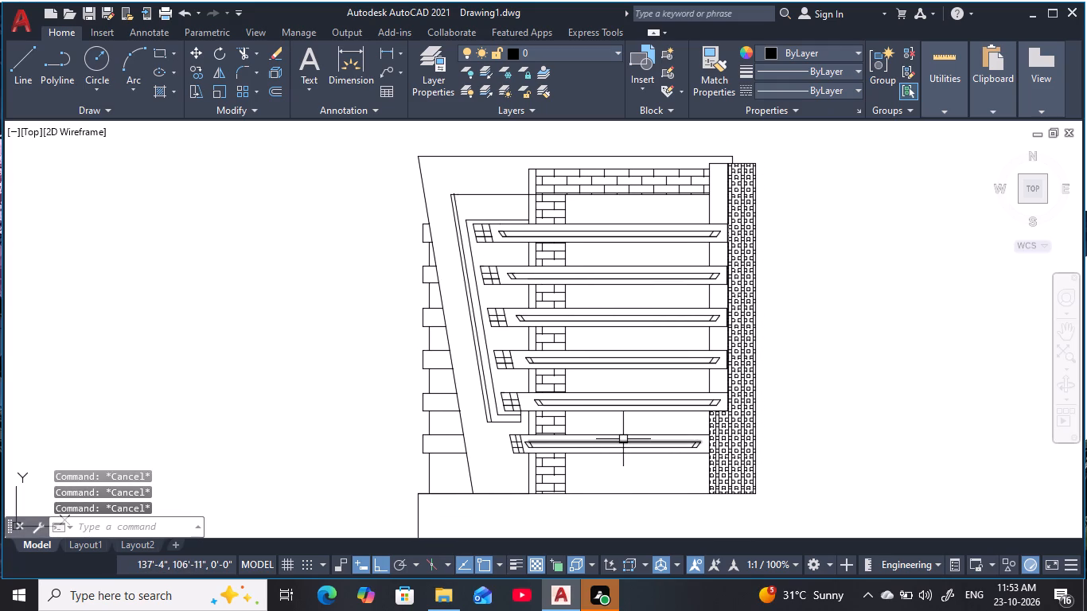
middle_click_drag(623, 438, 633, 418)
key("Escape")
key("Escape")
key("Escape")
scroll(758, 309, "up", 2)
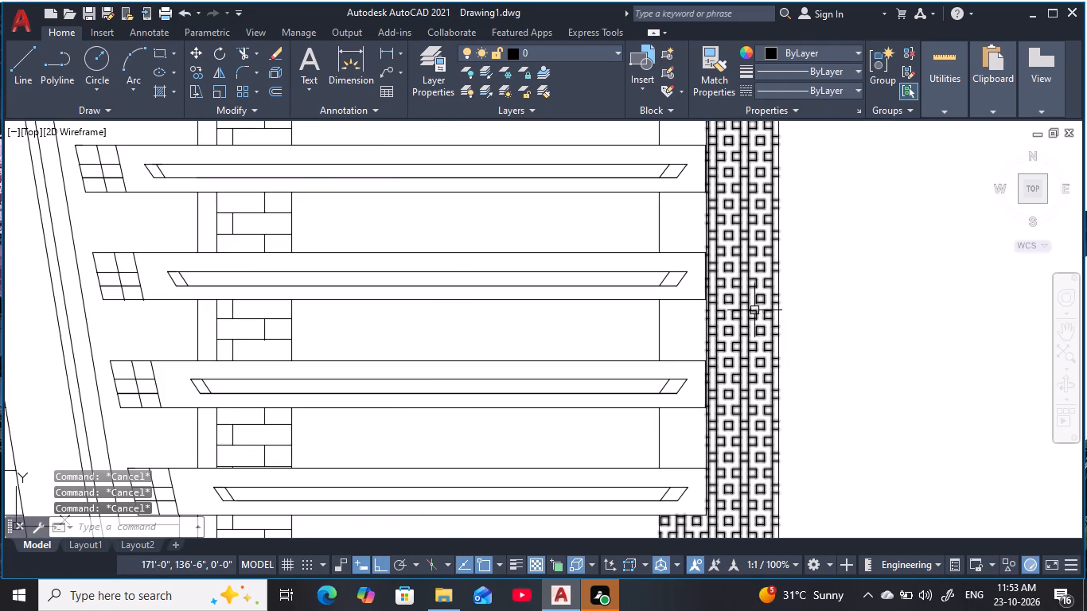
scroll(753, 311, "down", 2)
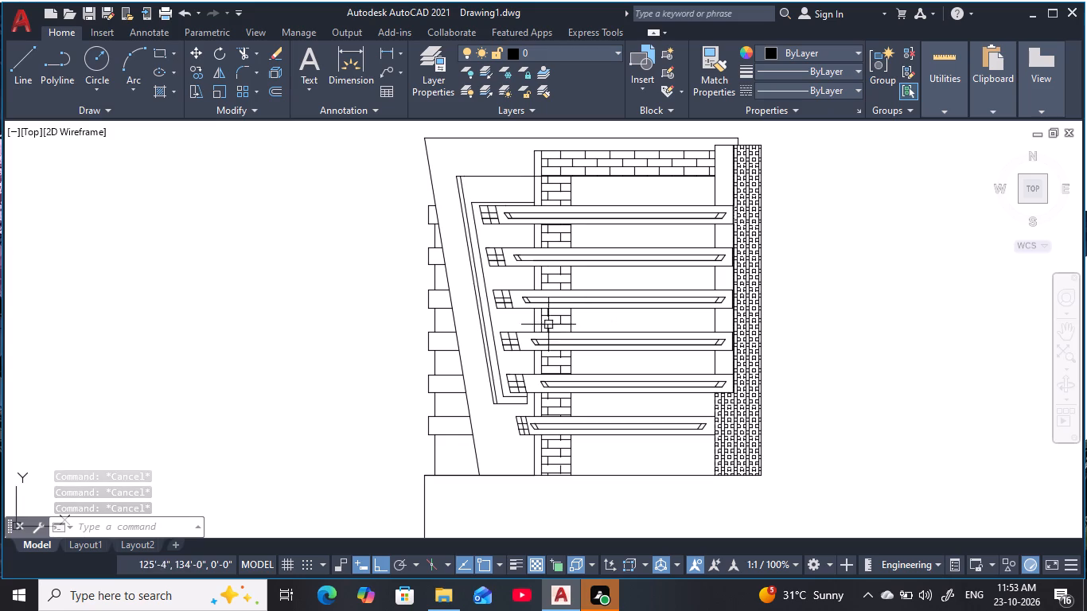
middle_click_drag(454, 243, 458, 341)
middle_click_drag(463, 310, 454, 359)
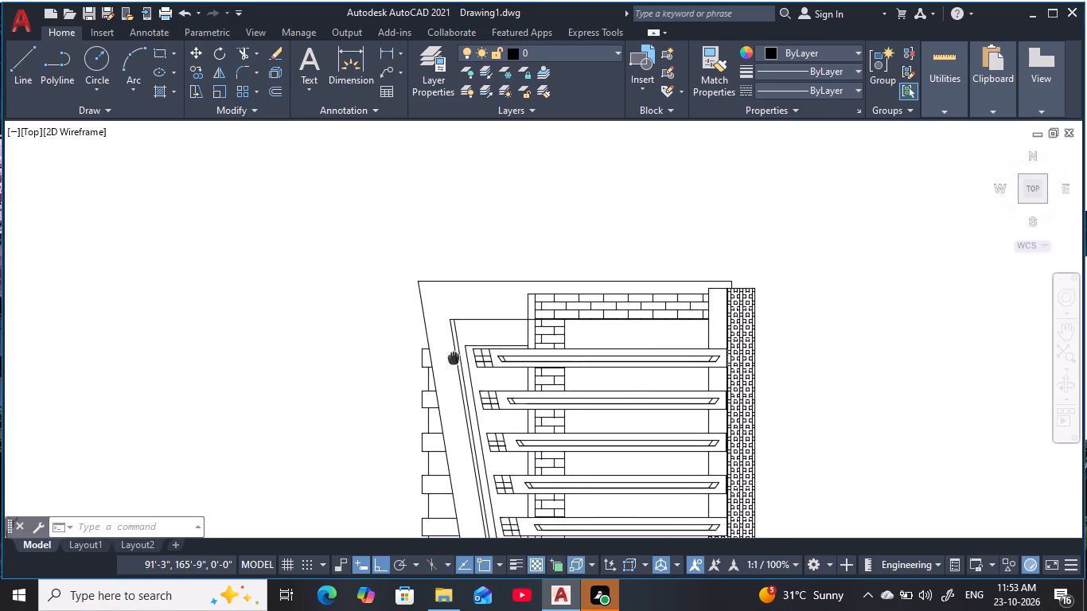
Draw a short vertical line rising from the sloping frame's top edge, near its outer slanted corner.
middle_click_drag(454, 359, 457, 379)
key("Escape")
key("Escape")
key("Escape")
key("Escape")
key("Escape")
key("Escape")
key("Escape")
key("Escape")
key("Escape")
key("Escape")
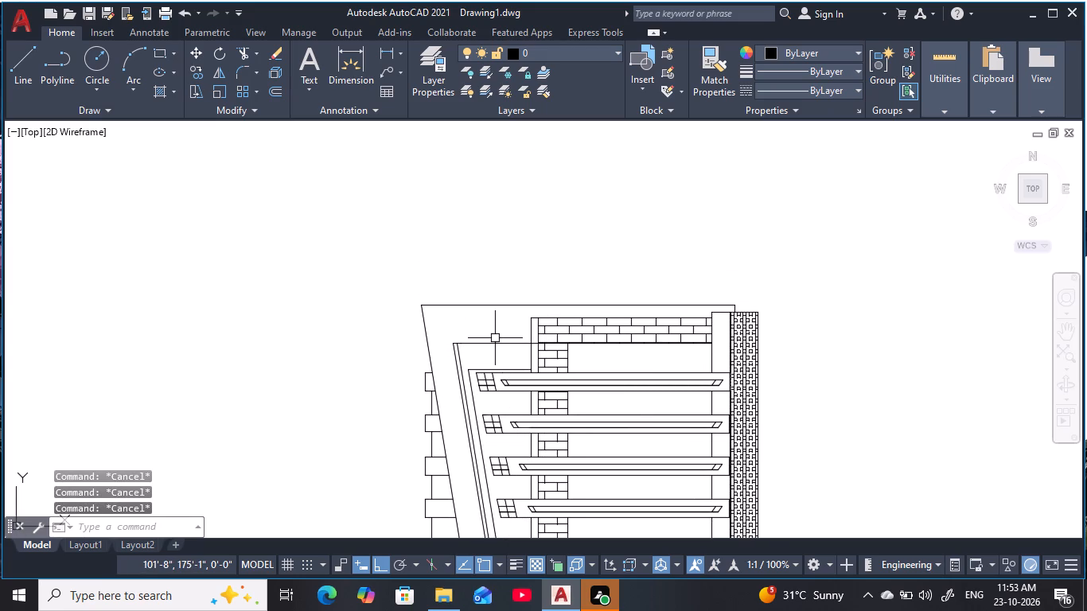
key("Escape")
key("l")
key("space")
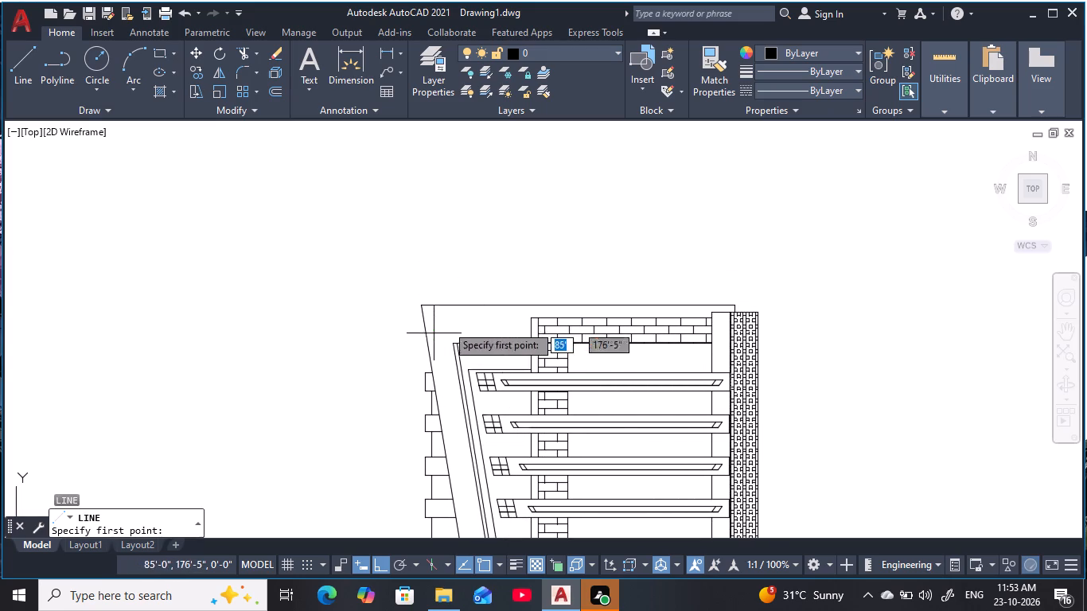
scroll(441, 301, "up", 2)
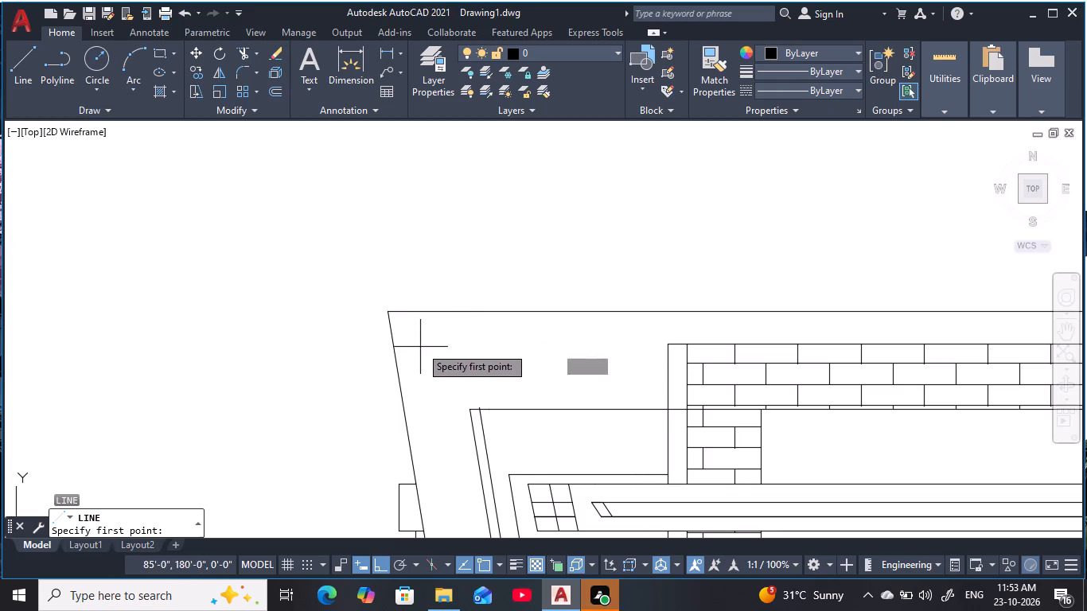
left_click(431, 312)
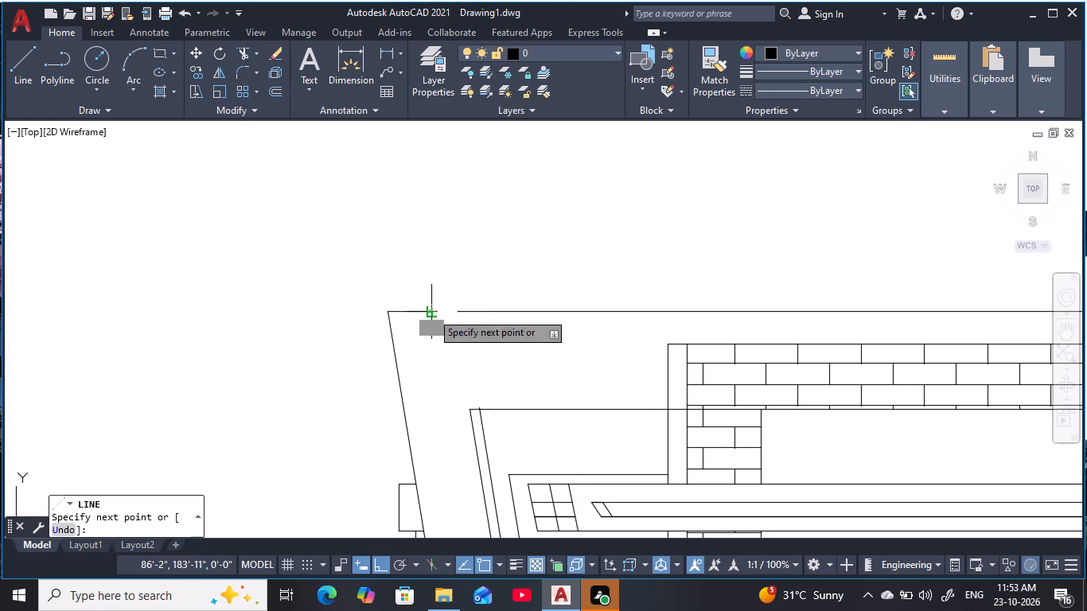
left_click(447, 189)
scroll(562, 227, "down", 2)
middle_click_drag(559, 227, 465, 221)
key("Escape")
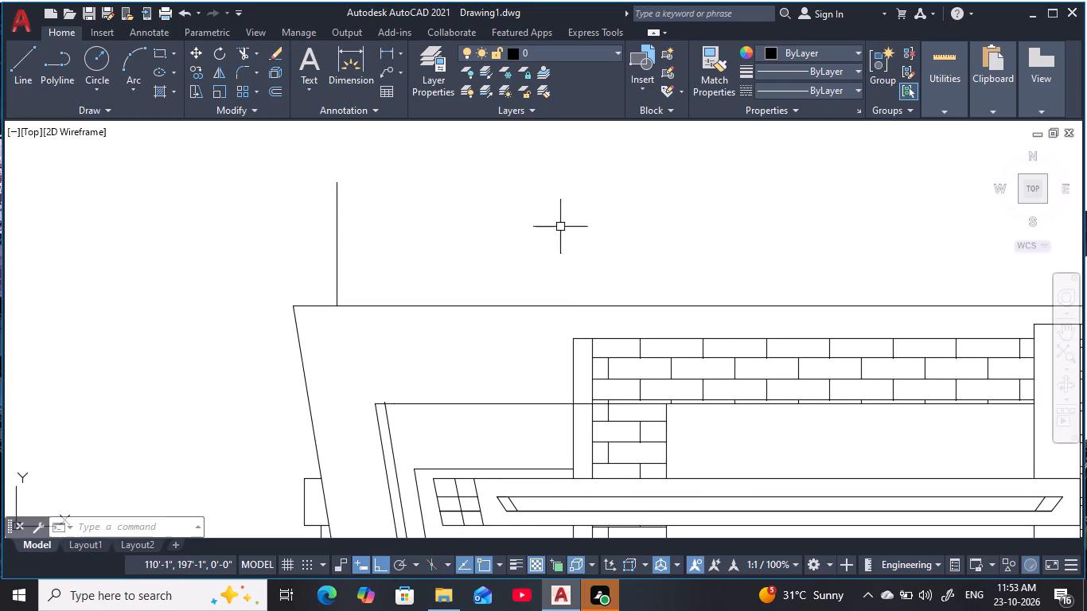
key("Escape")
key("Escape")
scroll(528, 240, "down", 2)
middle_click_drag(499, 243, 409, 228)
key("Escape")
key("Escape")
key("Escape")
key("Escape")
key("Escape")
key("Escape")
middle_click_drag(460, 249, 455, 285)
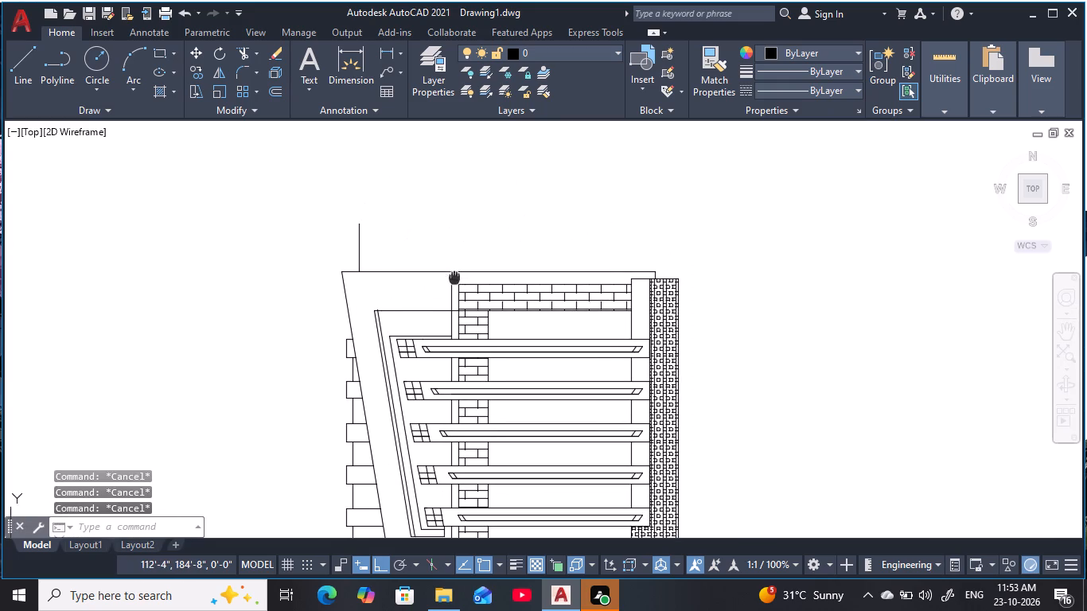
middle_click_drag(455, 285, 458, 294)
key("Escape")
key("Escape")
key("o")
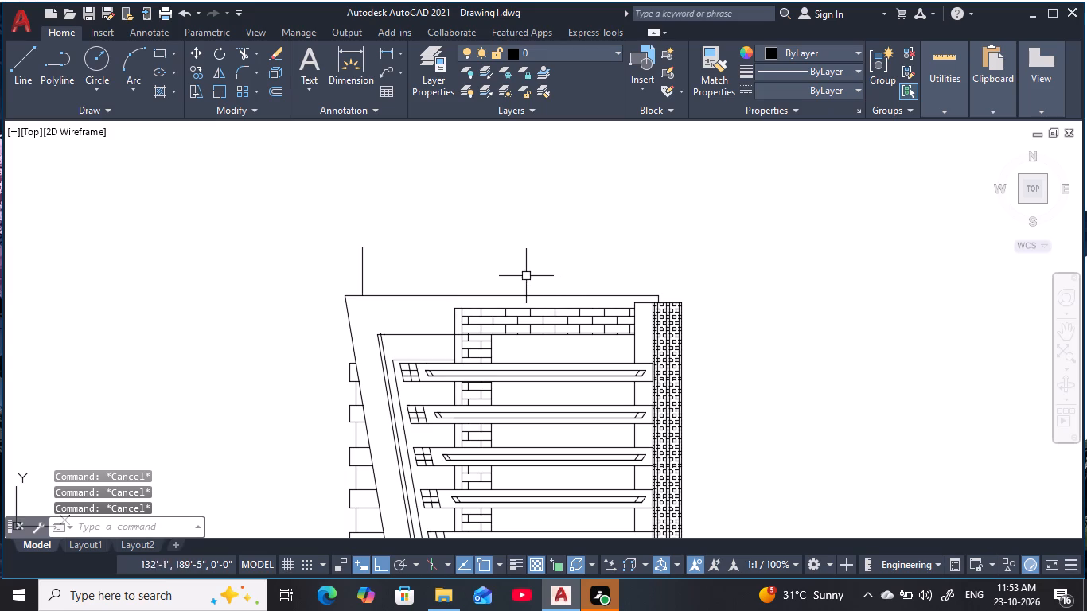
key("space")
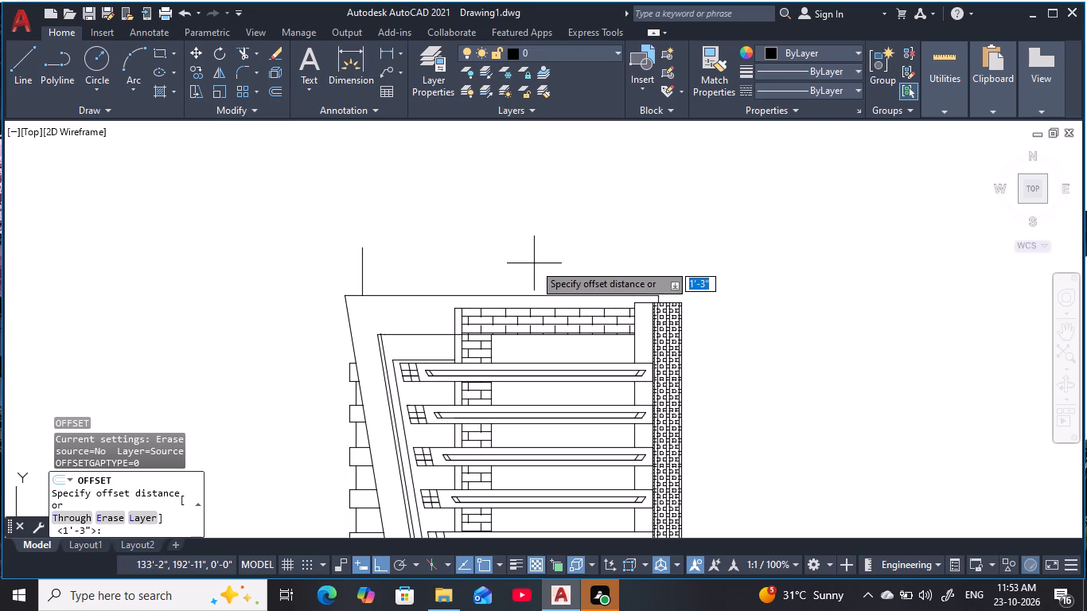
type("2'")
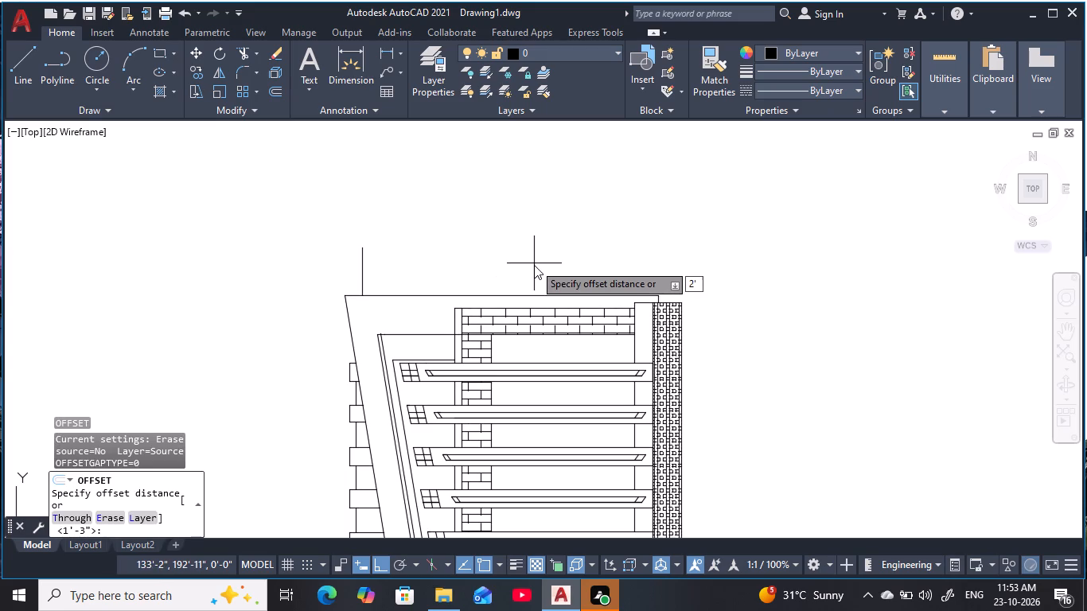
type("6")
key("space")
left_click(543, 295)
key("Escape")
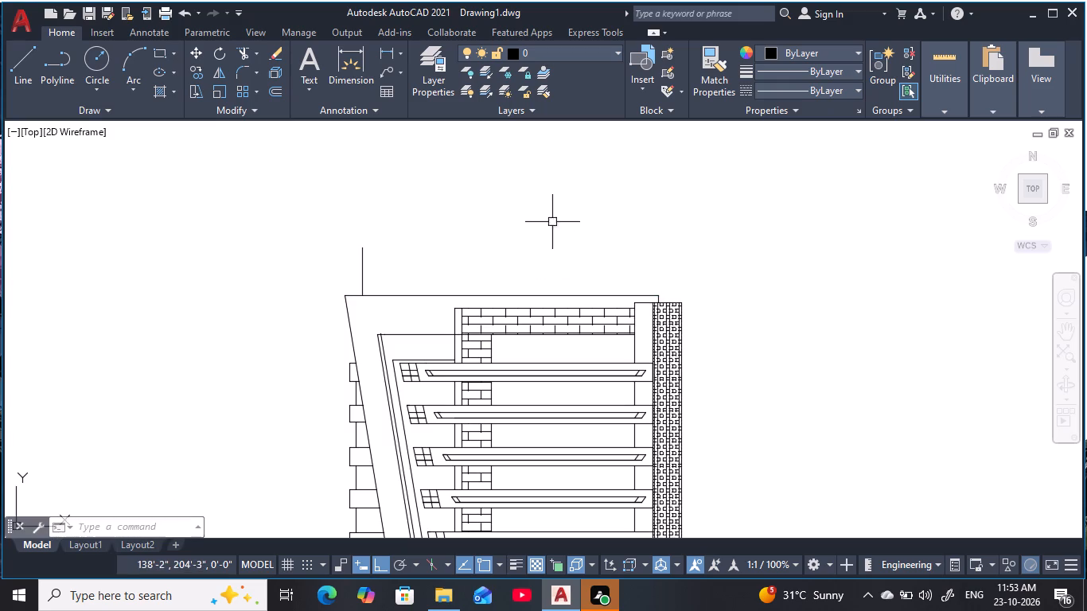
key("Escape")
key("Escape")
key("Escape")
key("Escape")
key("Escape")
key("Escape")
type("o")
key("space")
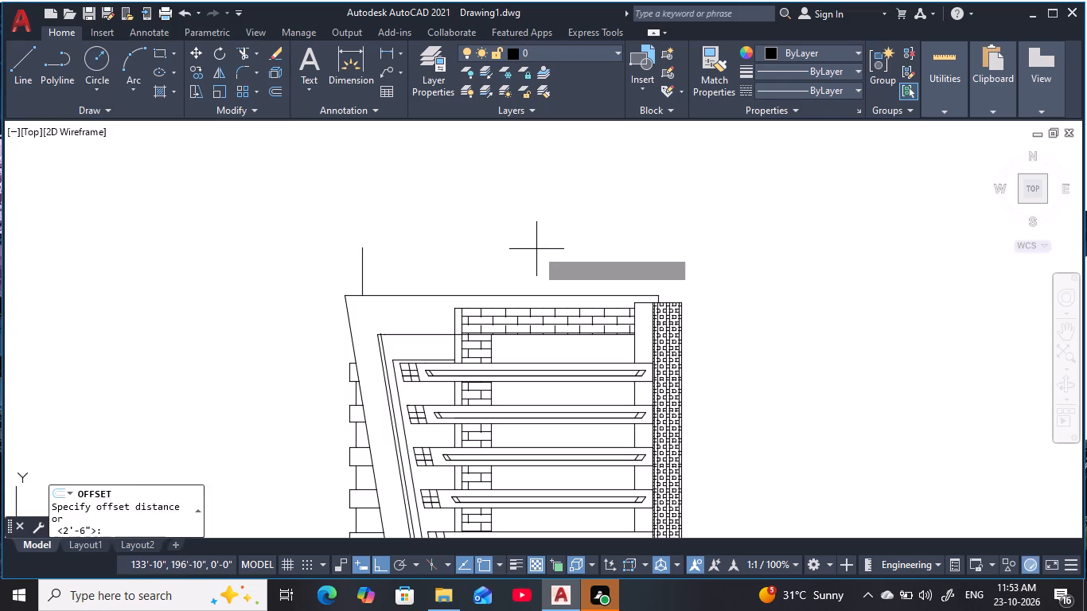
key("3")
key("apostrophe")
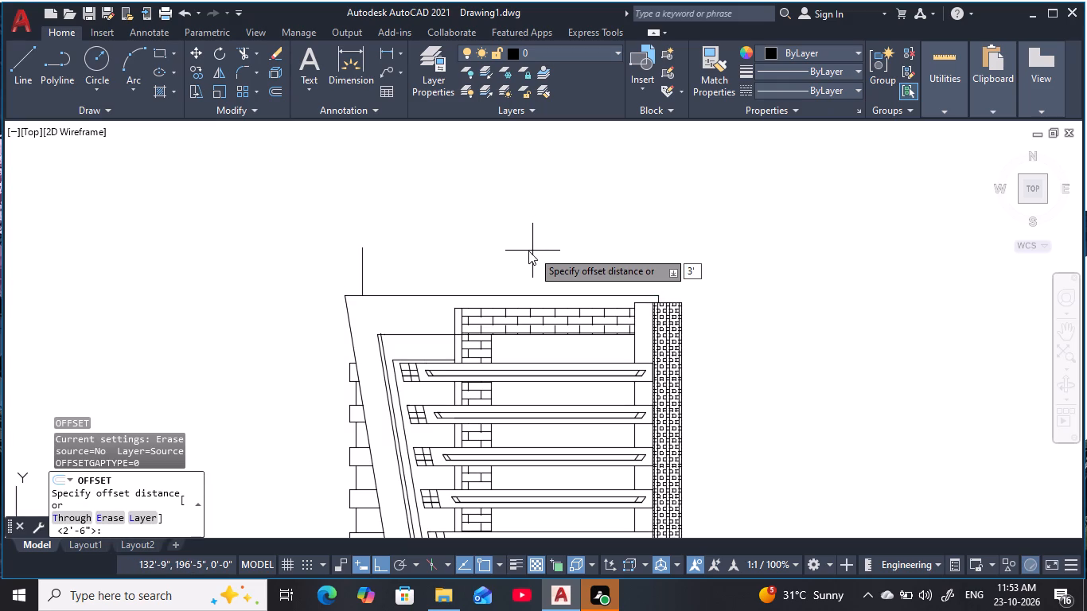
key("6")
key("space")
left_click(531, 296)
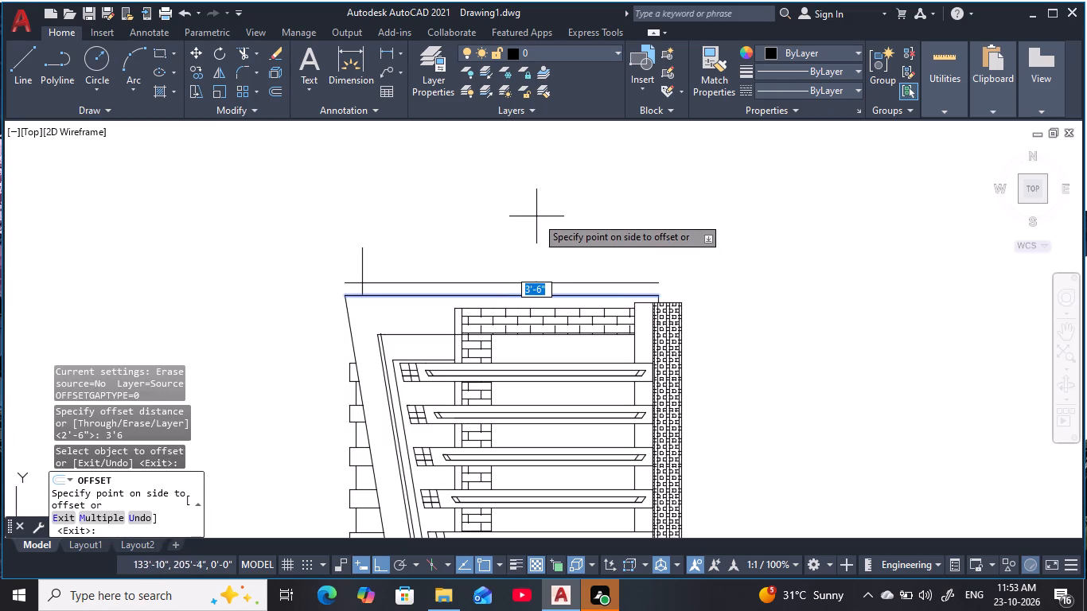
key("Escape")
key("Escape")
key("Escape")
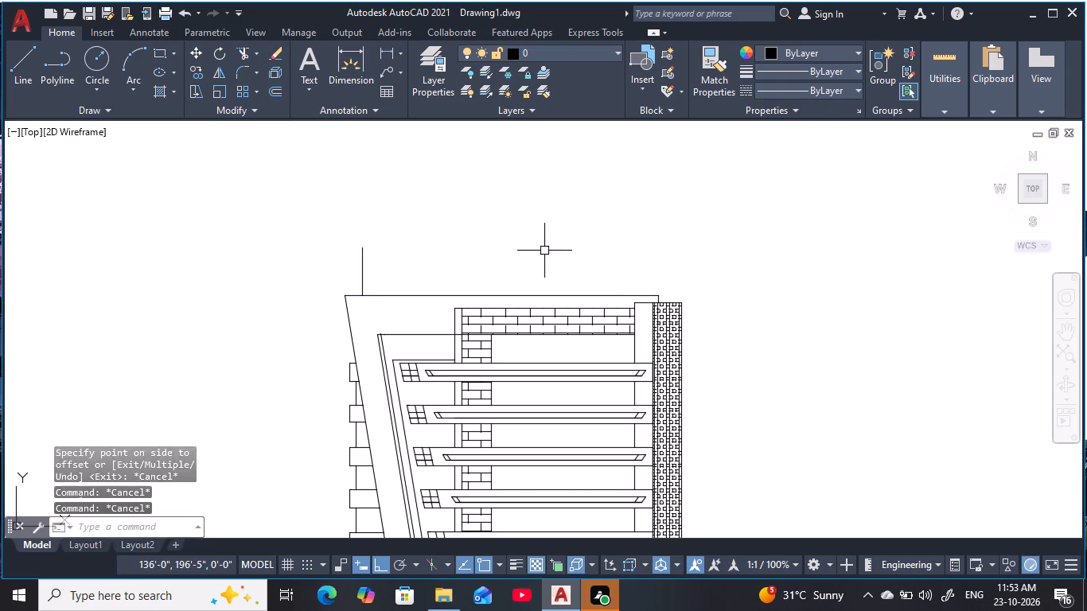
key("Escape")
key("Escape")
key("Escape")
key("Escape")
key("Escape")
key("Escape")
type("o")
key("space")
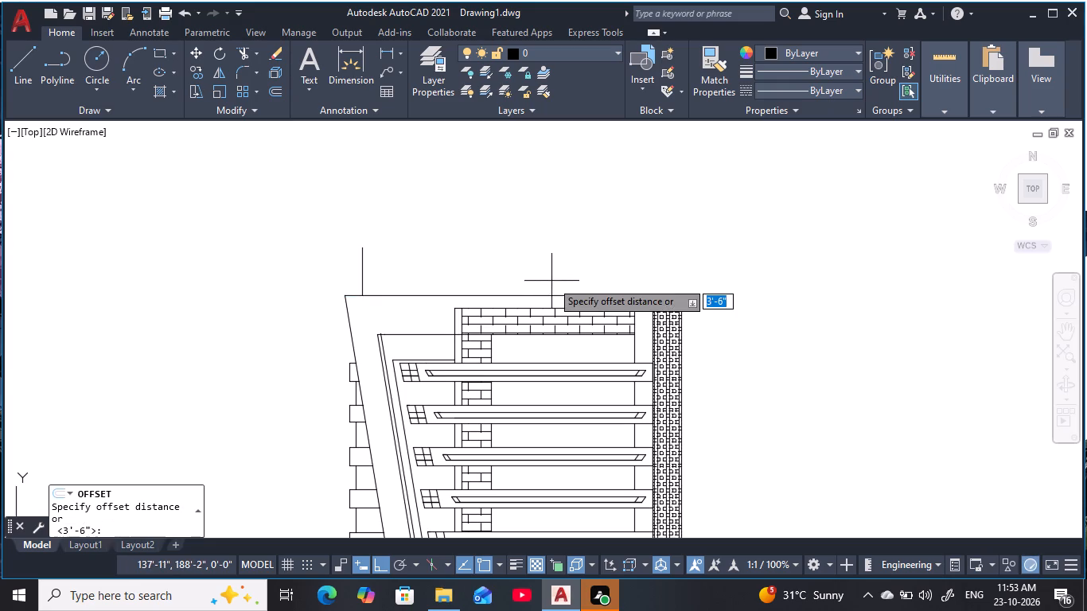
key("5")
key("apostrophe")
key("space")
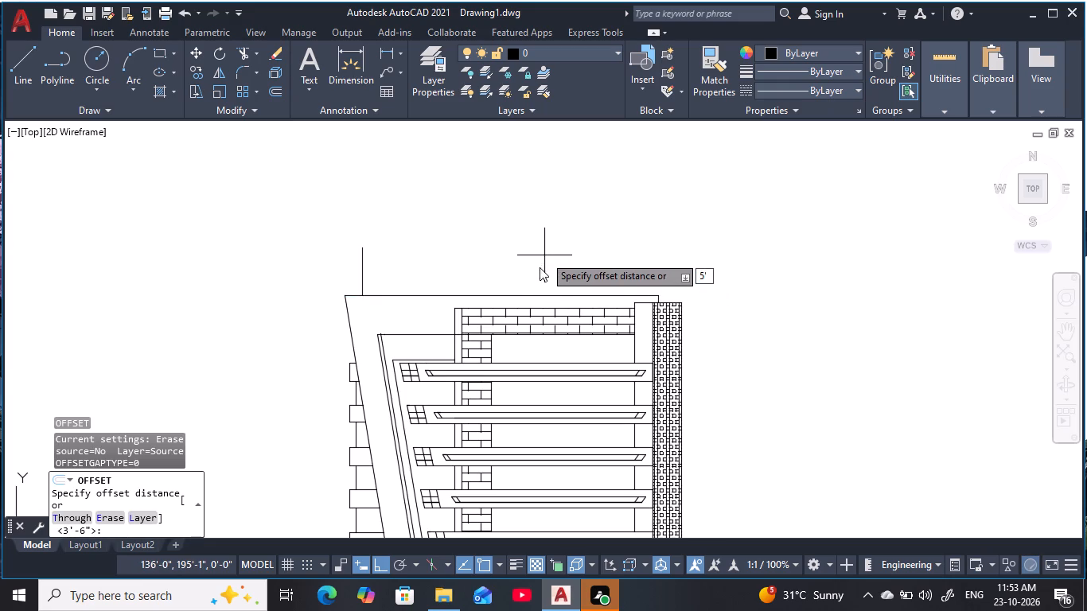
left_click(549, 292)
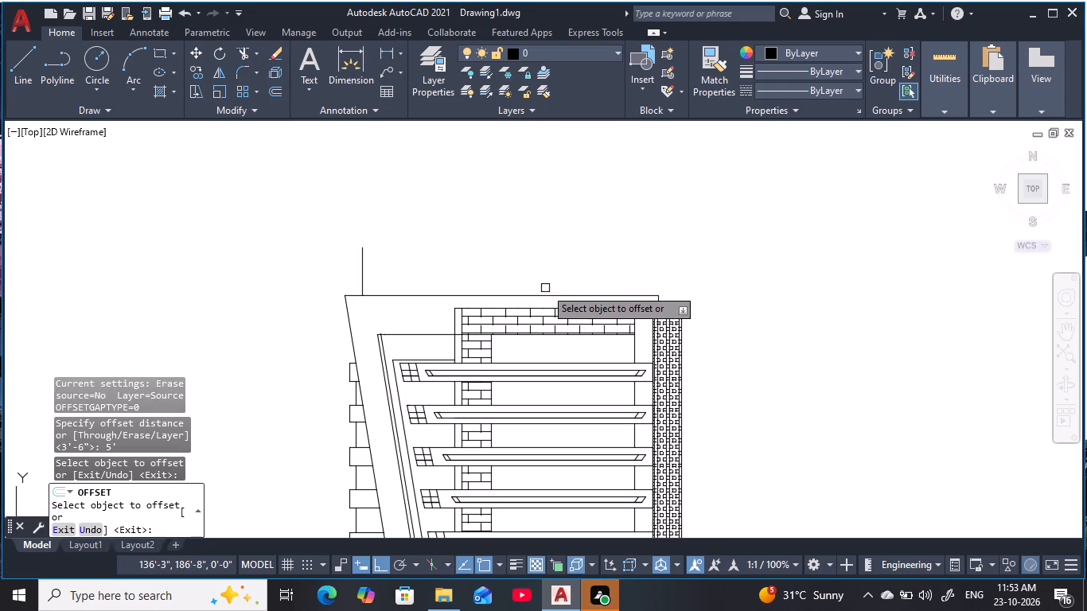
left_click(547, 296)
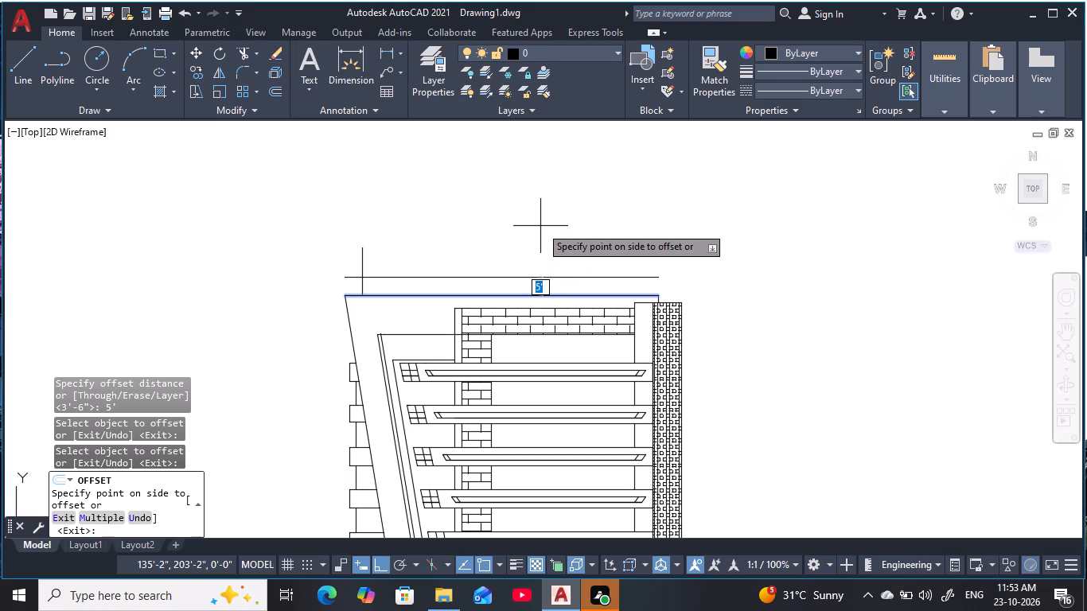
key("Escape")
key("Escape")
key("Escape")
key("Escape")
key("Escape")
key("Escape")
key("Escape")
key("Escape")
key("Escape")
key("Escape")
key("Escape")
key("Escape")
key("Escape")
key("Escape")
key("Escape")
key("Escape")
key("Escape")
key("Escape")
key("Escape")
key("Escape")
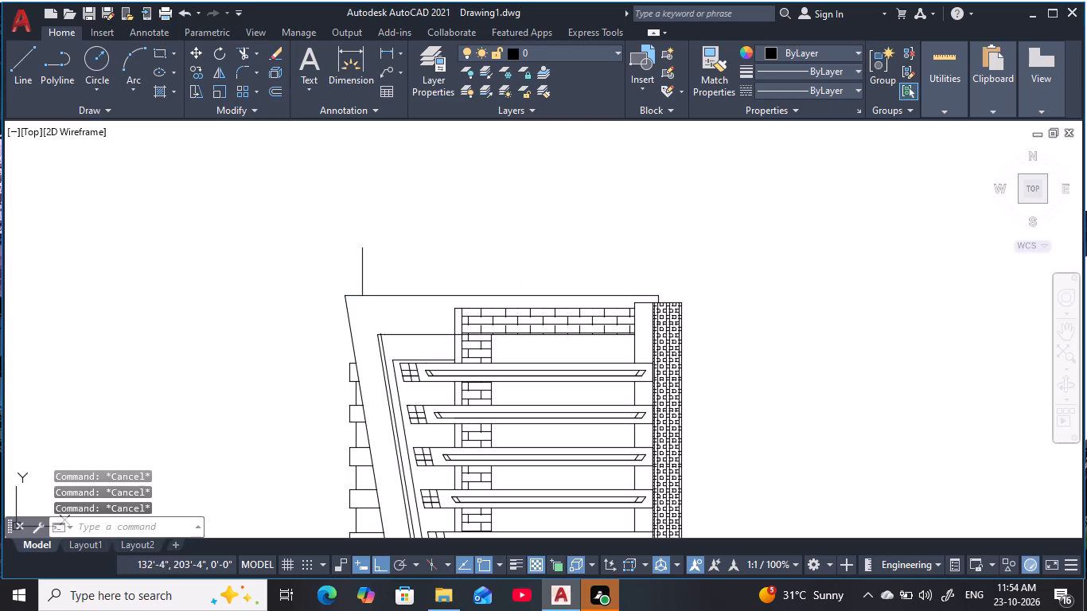
Offset the sloping frame's top edge upward by 7'.
type("o 7'")
key("space")
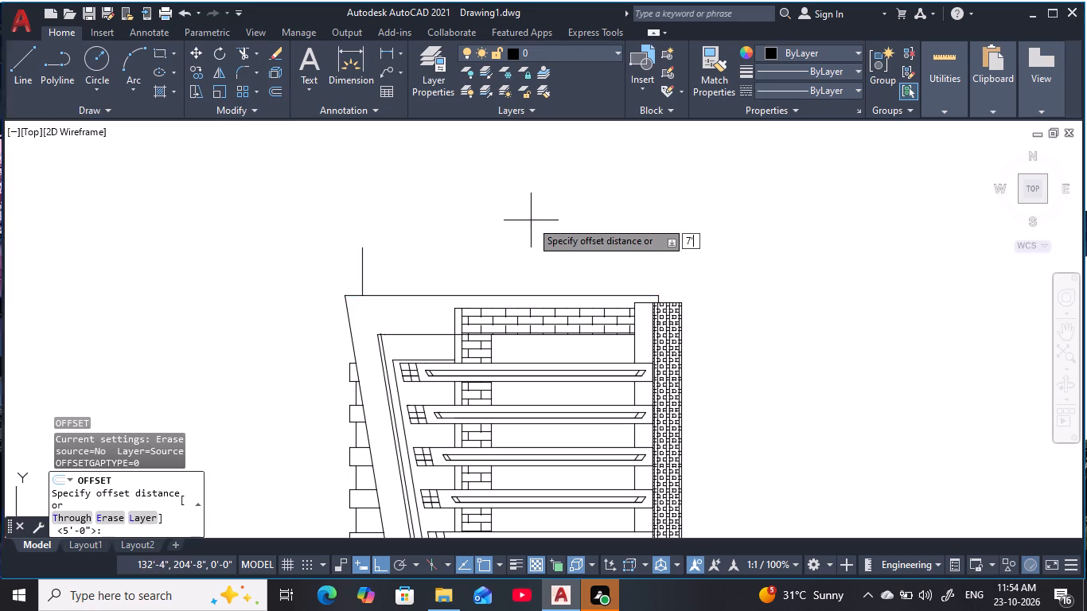
left_click(510, 294)
left_click(500, 203)
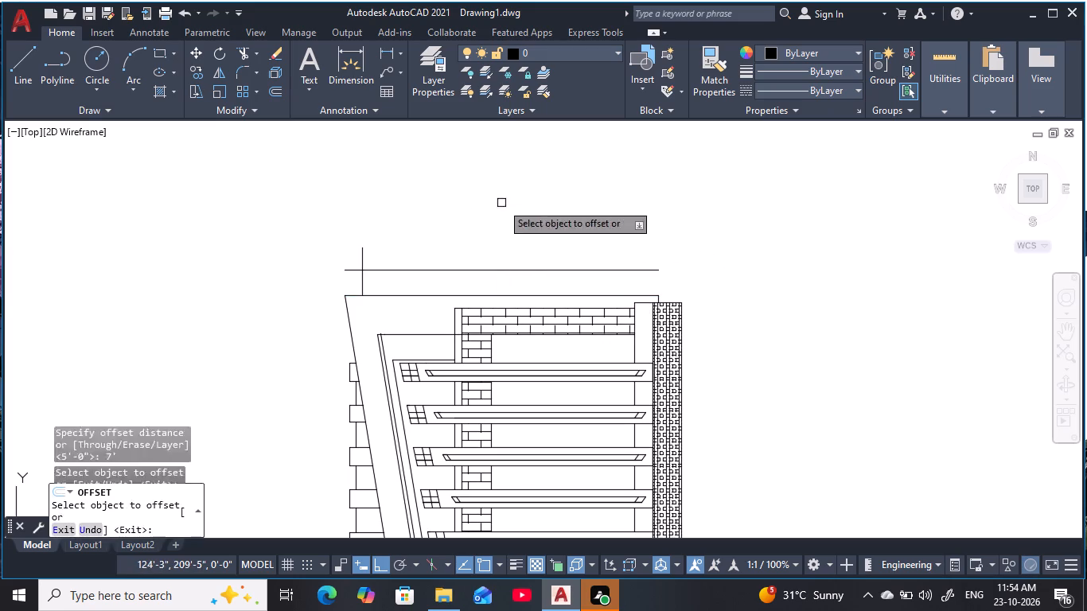
key("Escape")
key("Escape")
key("Escape")
key("Escape")
key("Escape")
key("Escape")
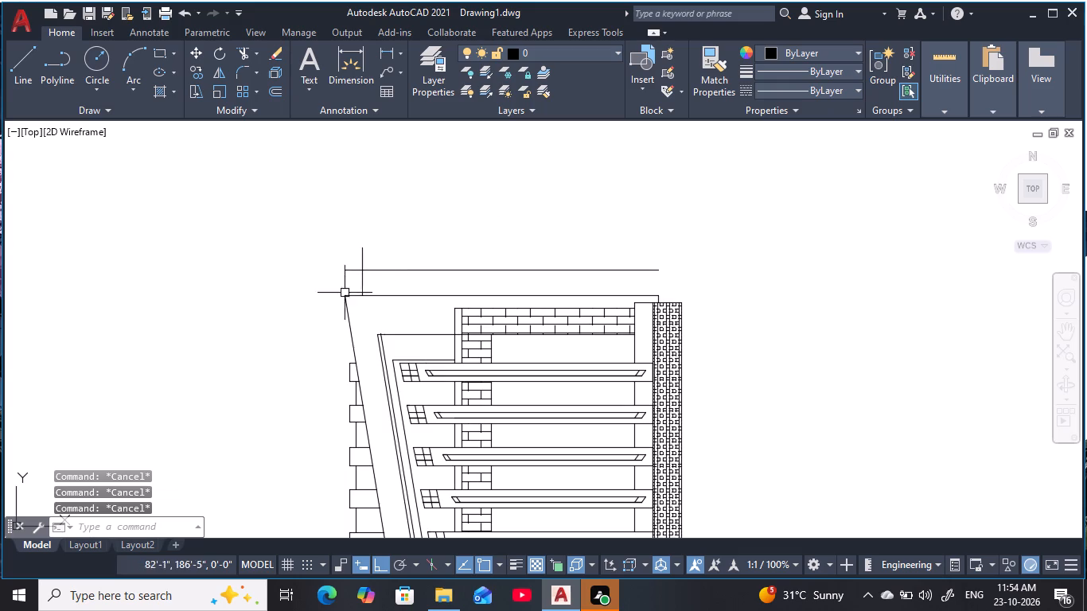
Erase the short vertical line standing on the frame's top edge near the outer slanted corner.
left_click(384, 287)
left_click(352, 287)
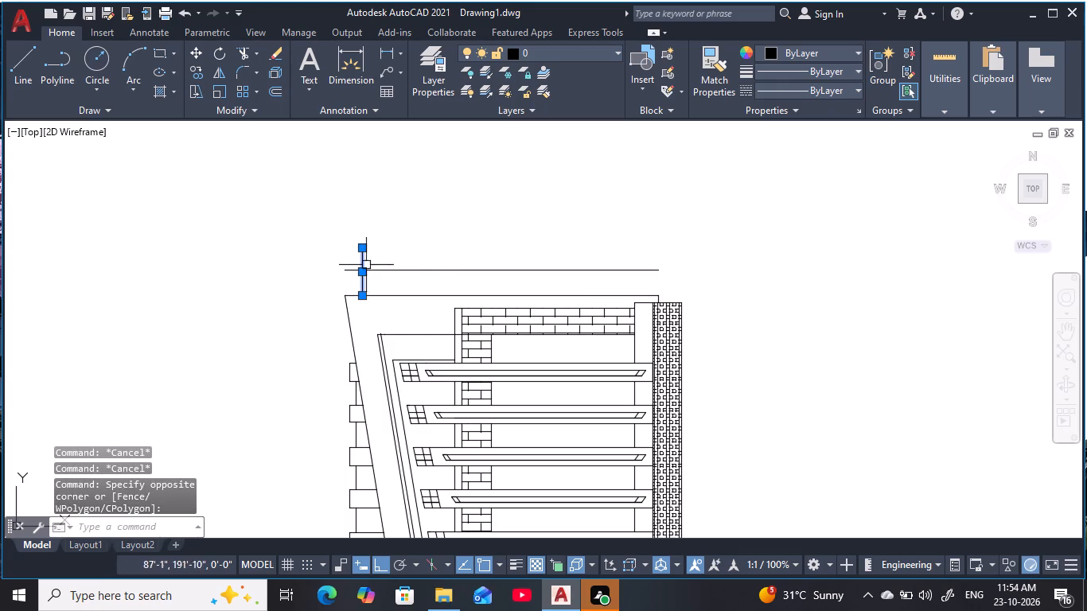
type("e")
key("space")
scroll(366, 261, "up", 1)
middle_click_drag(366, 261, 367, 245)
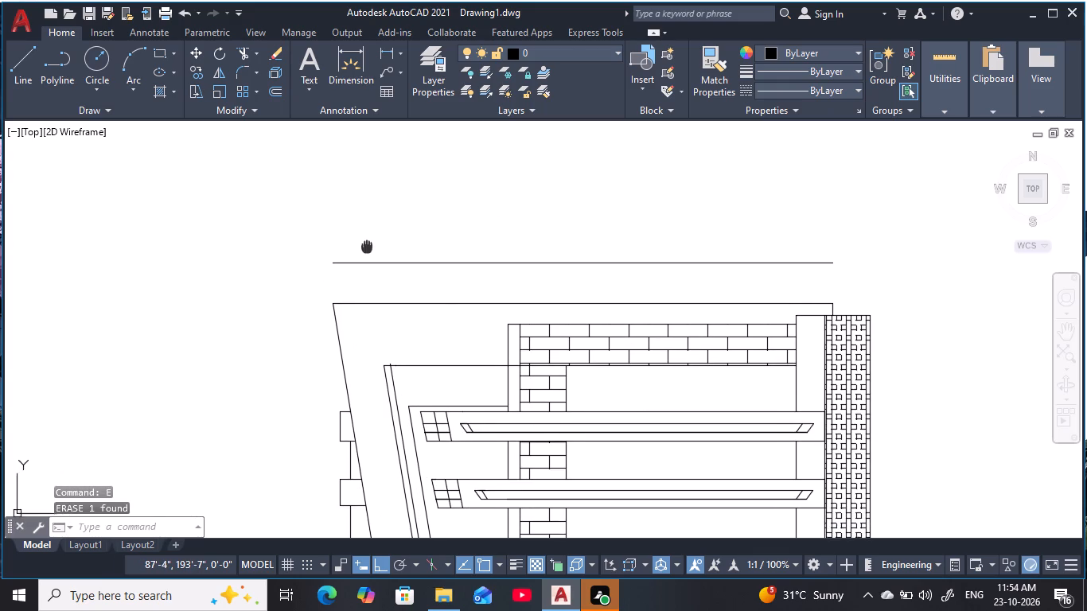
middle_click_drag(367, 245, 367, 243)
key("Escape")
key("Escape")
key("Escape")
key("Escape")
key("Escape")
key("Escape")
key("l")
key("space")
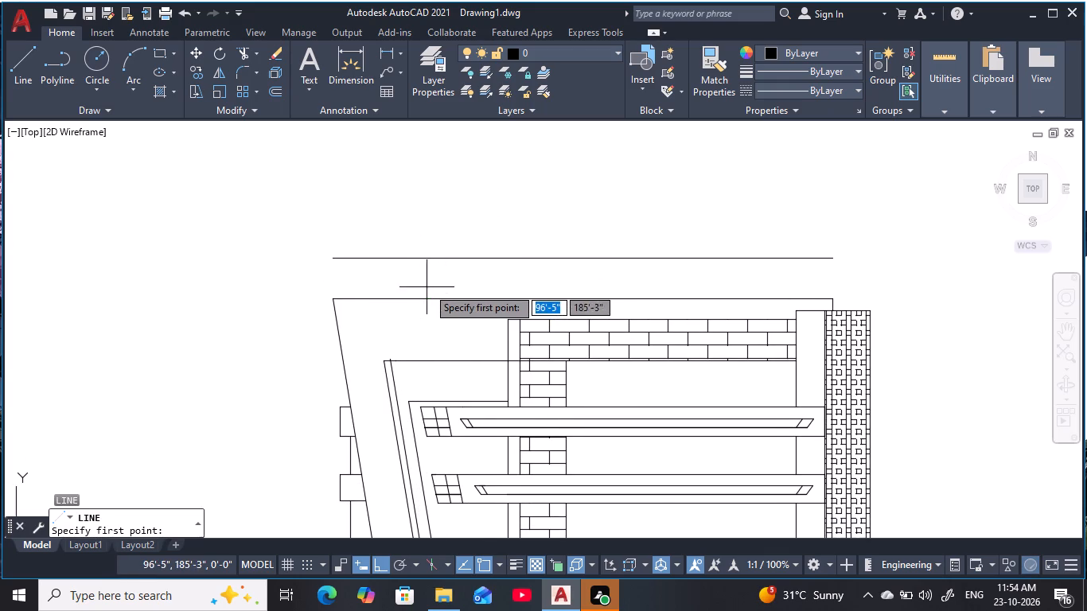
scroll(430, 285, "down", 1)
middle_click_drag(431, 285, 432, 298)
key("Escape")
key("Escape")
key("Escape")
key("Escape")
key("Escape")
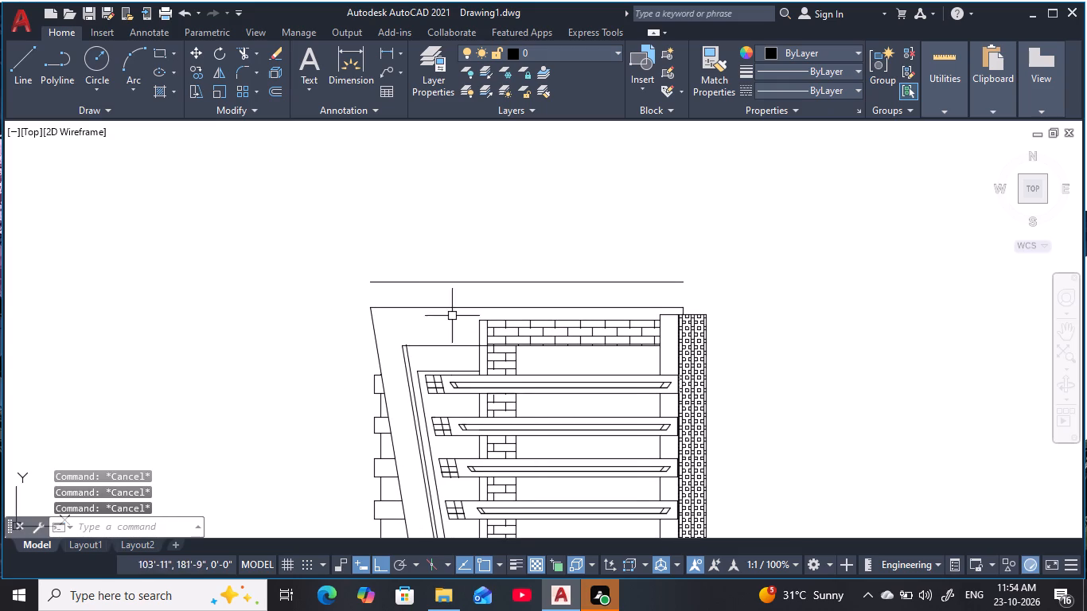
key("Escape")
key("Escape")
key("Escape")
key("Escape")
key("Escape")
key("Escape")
Offset the horizontal line above the frame upward by 2'6" to form a pair of parallel lines.
key("o")
key("space")
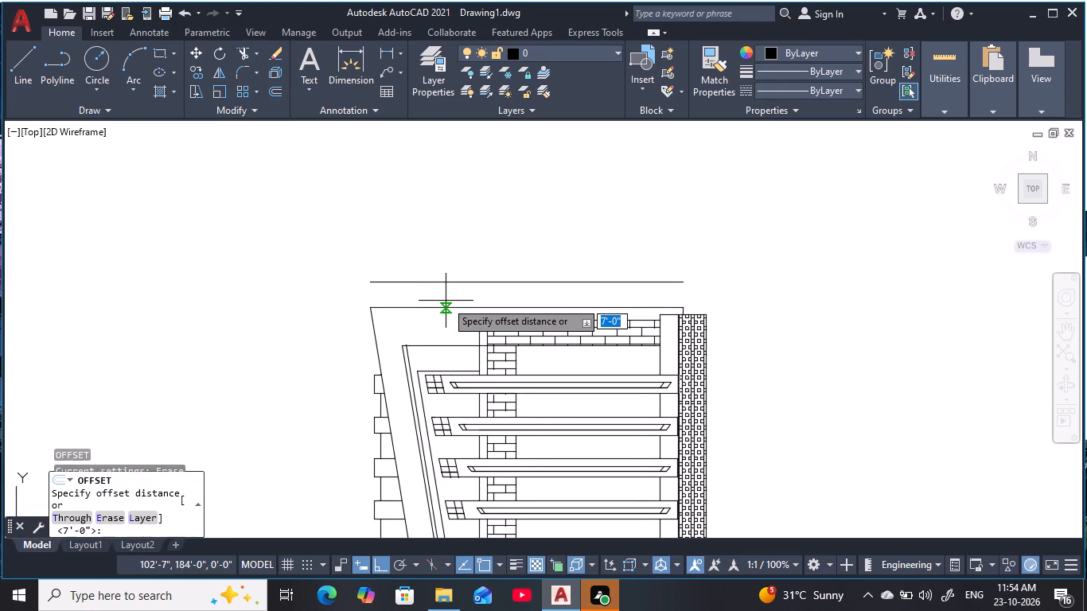
type("2'6")
key("space")
left_click(462, 283)
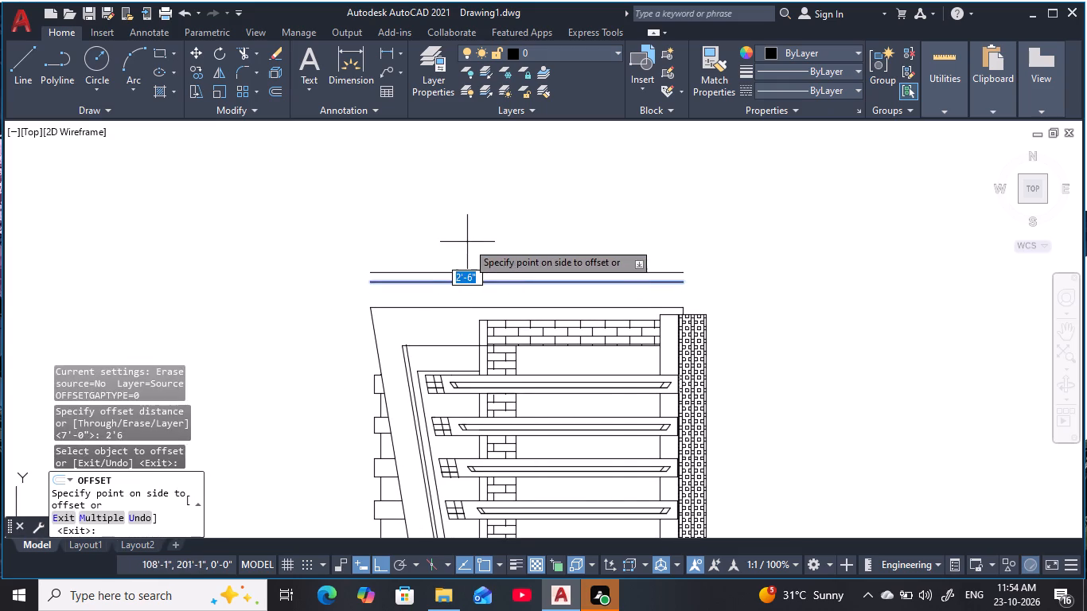
left_click(468, 239)
key("Escape")
key("Escape")
key("Escape")
key("Escape")
key("Escape")
key("Escape")
key("Escape")
key("Escape")
key("Escape")
key("Escape")
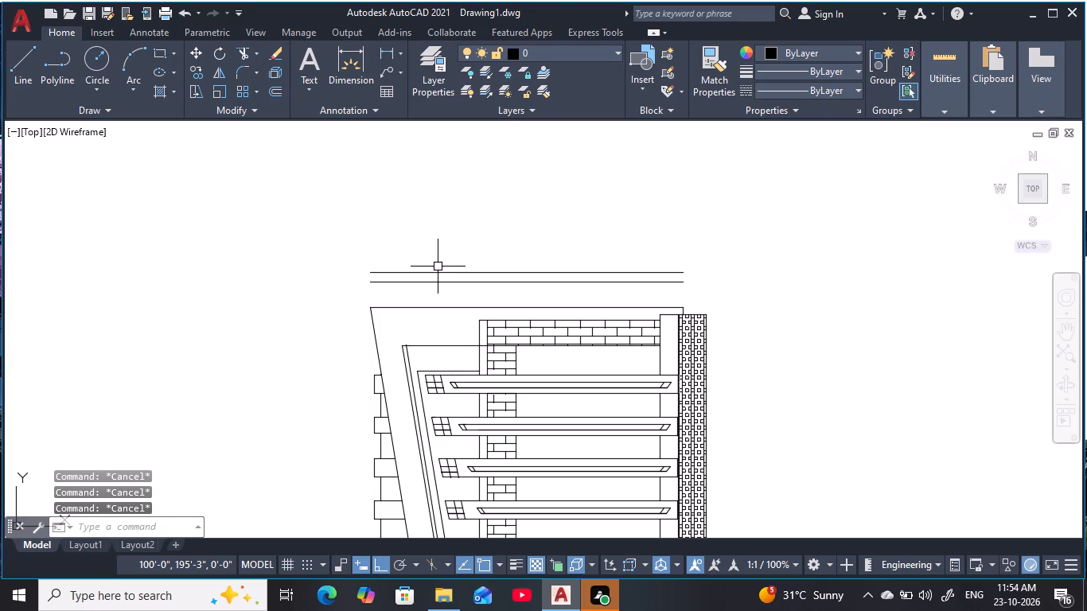
key("Escape")
key("Escape")
key("Escape")
key("Escape")
key("Escape")
key("Escape")
key("Escape")
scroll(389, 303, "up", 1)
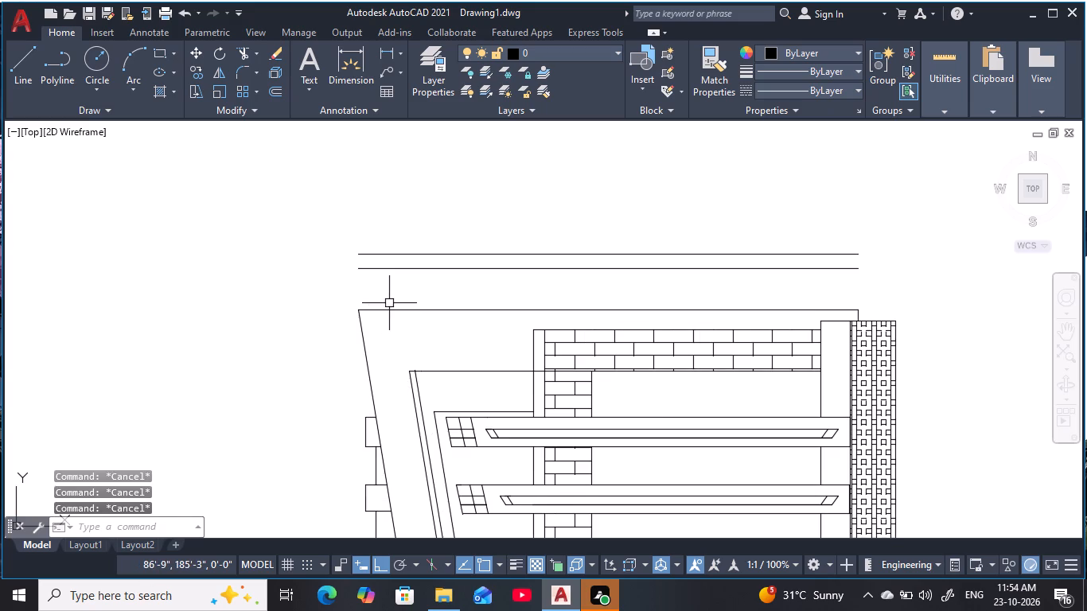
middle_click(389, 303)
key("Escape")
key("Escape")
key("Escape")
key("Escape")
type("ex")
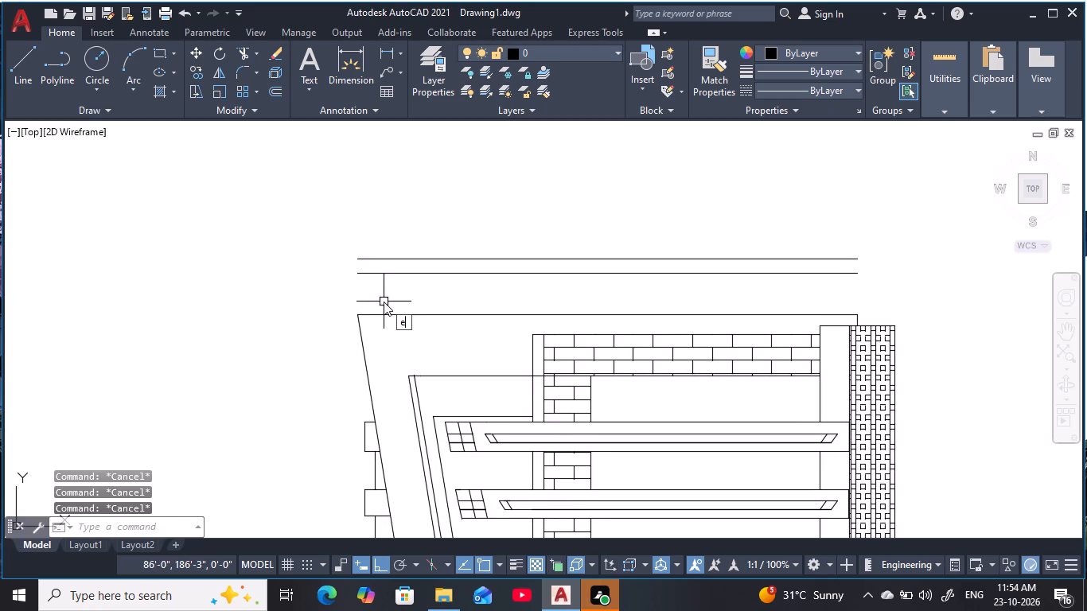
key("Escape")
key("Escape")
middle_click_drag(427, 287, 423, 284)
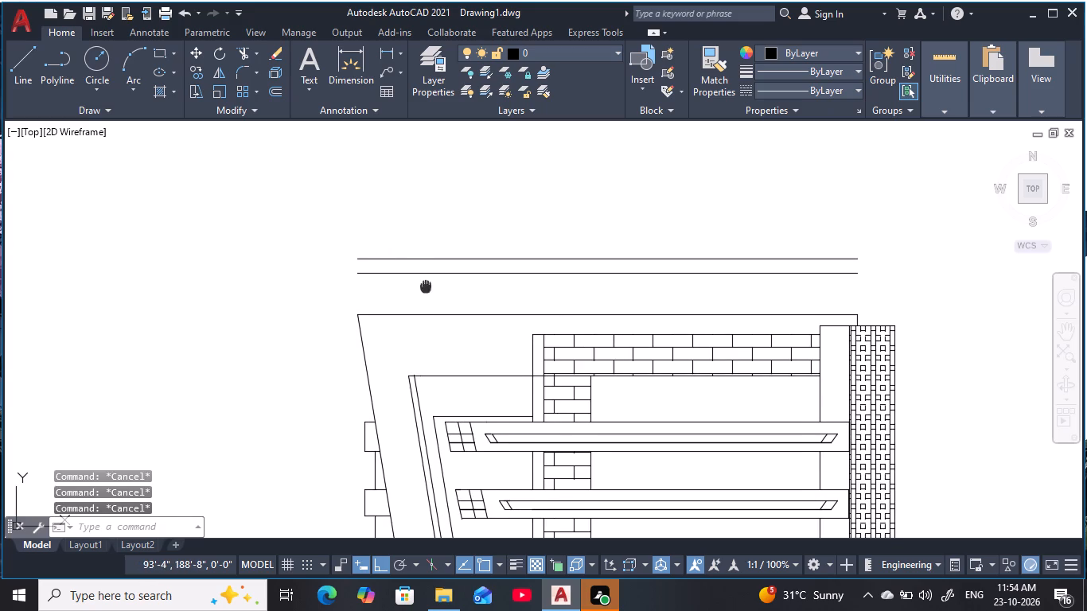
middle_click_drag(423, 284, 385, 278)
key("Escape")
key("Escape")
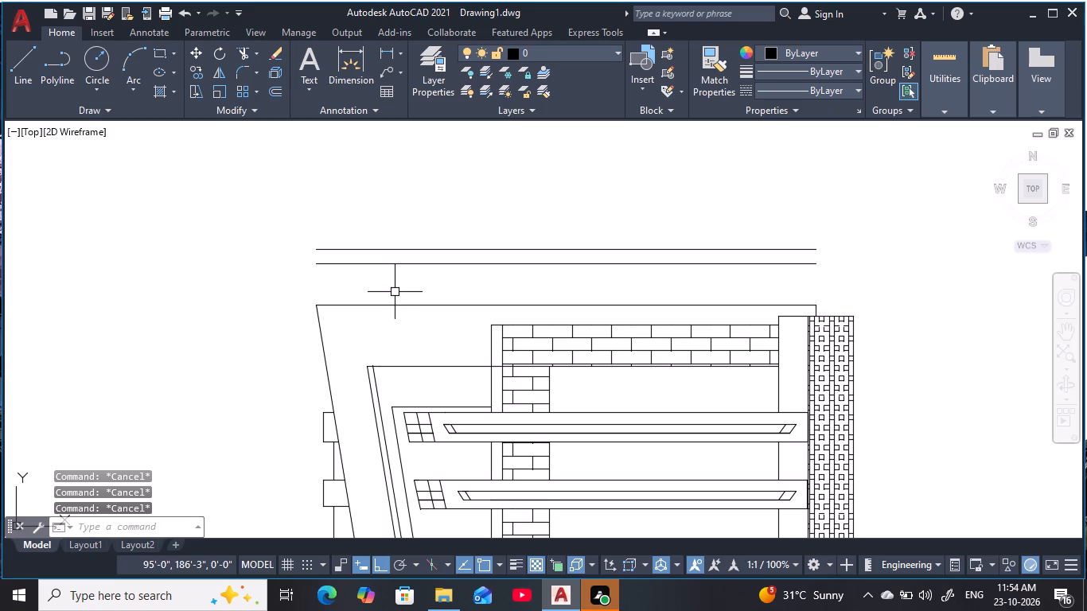
Draw a vertical line about 7' long from the lower band line down to the frame's top edge, just inside the outer slanted corner.
type("l")
key("space")
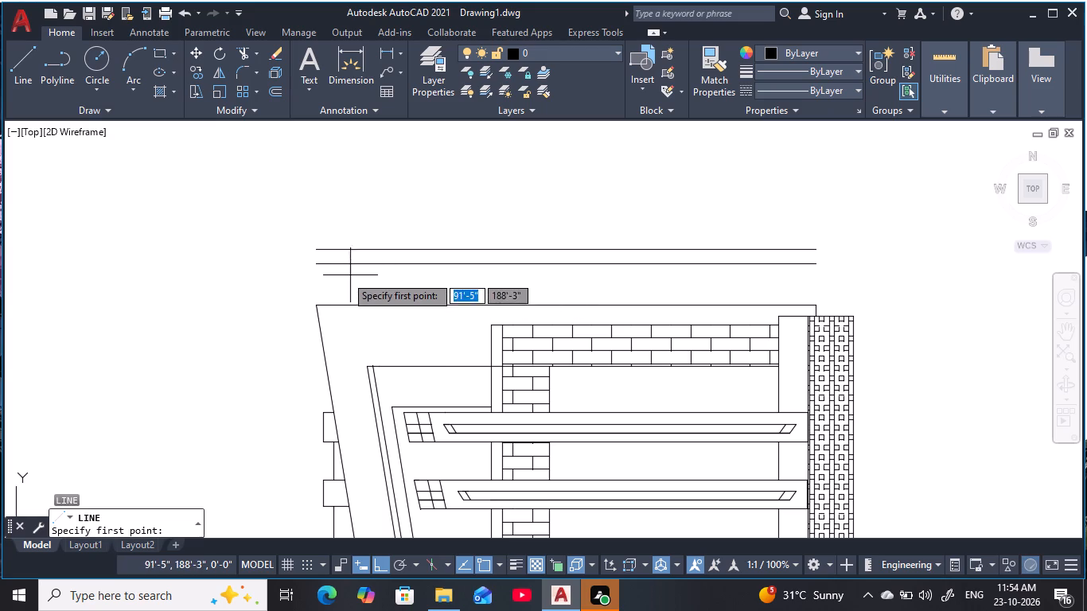
key("Escape")
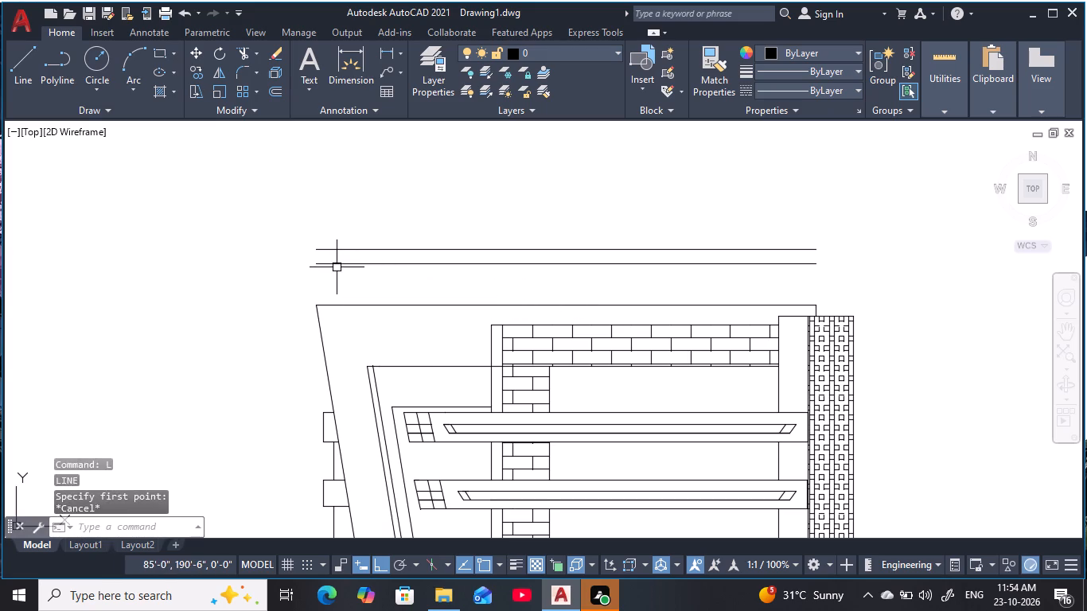
key("Escape")
key("Escape")
key("Escape")
type("l")
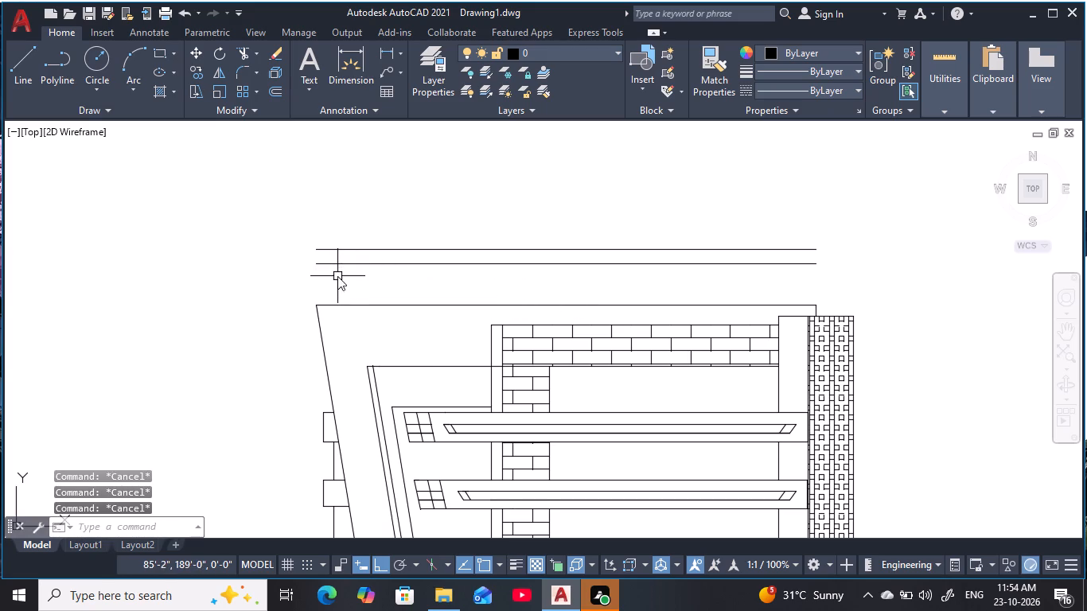
key("space")
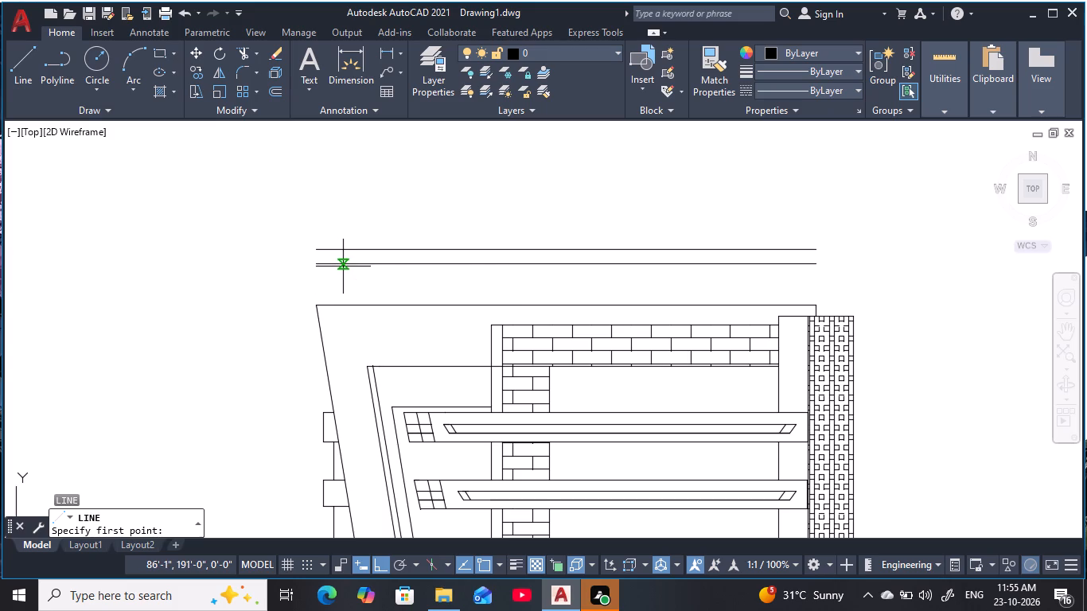
left_click(343, 267)
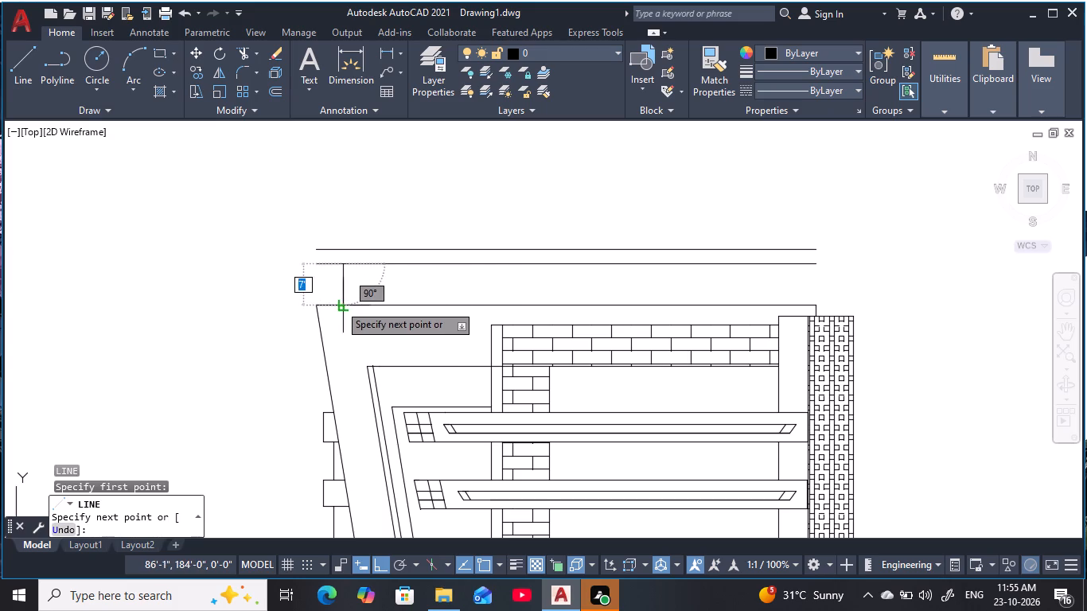
left_click(339, 305)
key("Escape")
key("Escape")
key("Escape")
middle_click_drag(425, 287, 380, 287)
key("Escape")
key("Escape")
key("Escape")
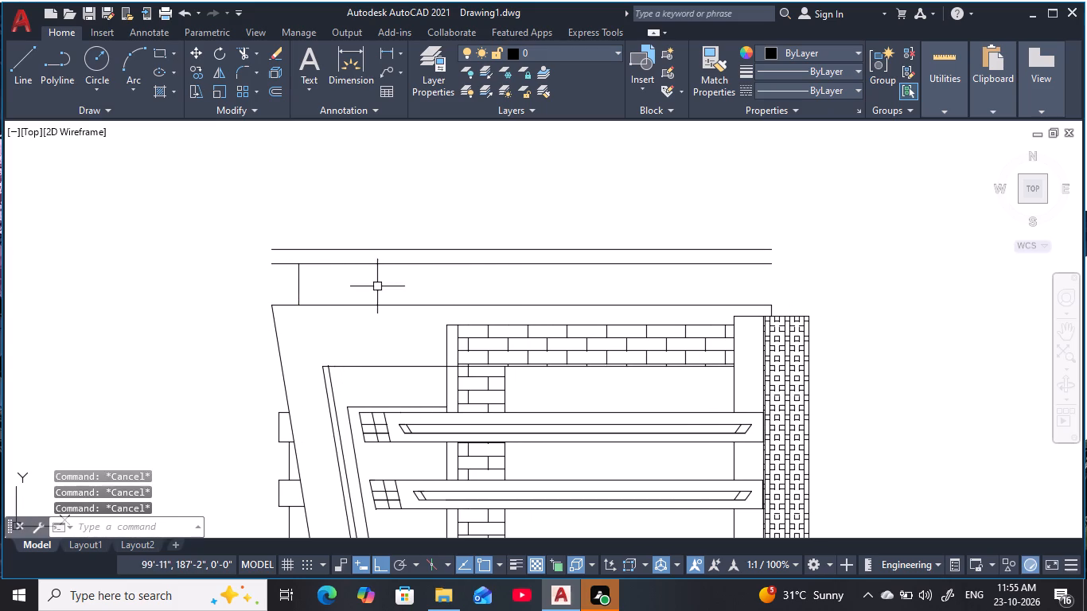
key("Escape")
key("Escape")
key("Escape")
key("Escape")
key("Escape")
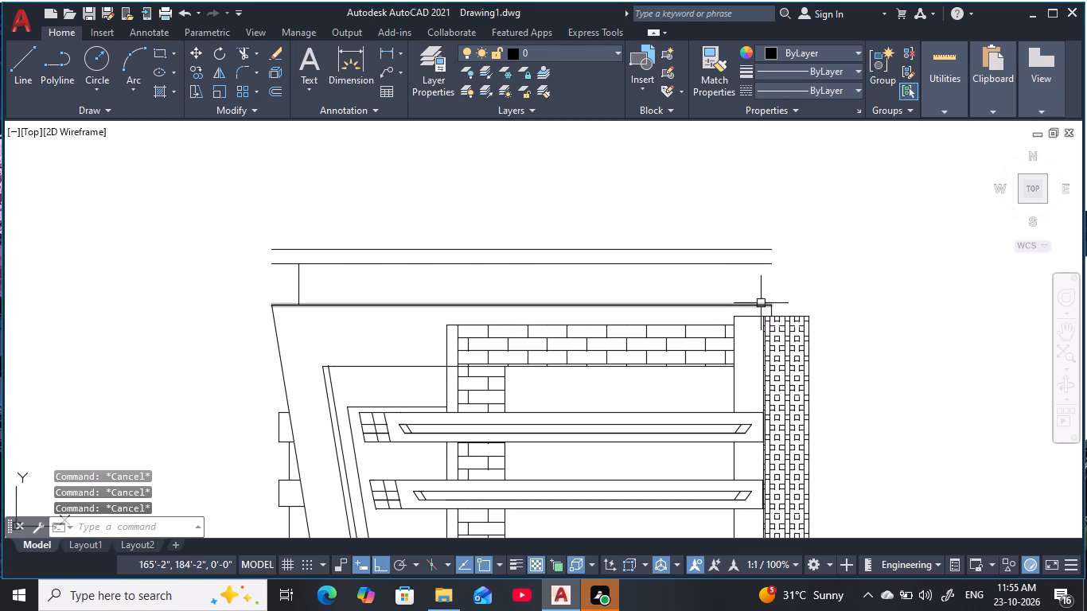
Draw a matching vertical line from the frame's top edge up to the lower band line, just inside the end above the patterned column.
scroll(767, 294, "up", 1)
middle_click_drag(761, 294, 732, 290)
key("Escape")
key("Escape")
key("Escape")
key("Escape")
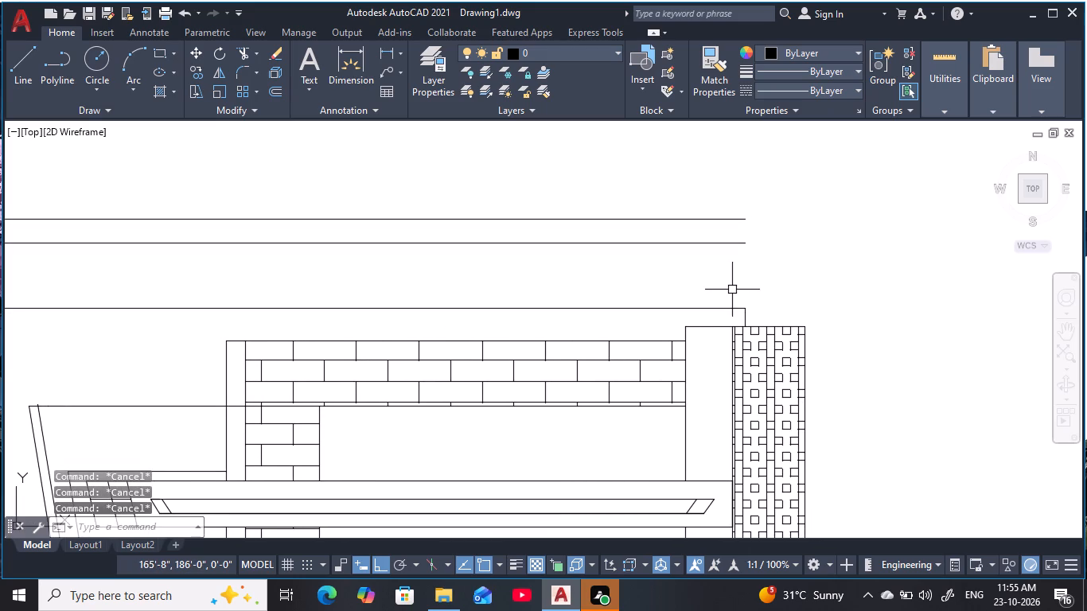
key("Escape")
key("Escape")
type("l")
key("space")
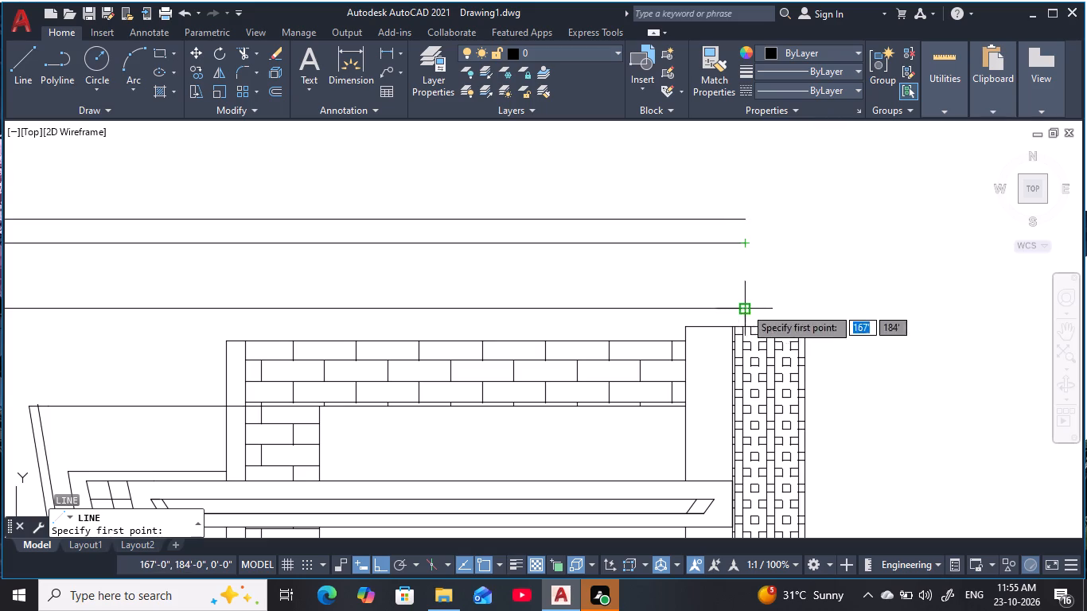
key("Escape")
key("Escape")
key("Escape")
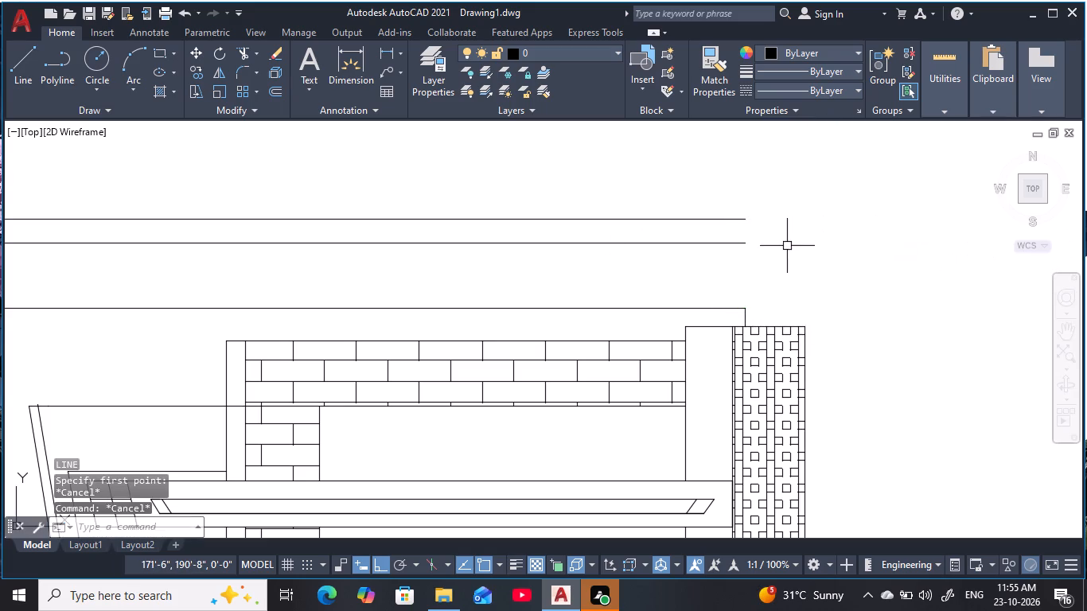
key("space")
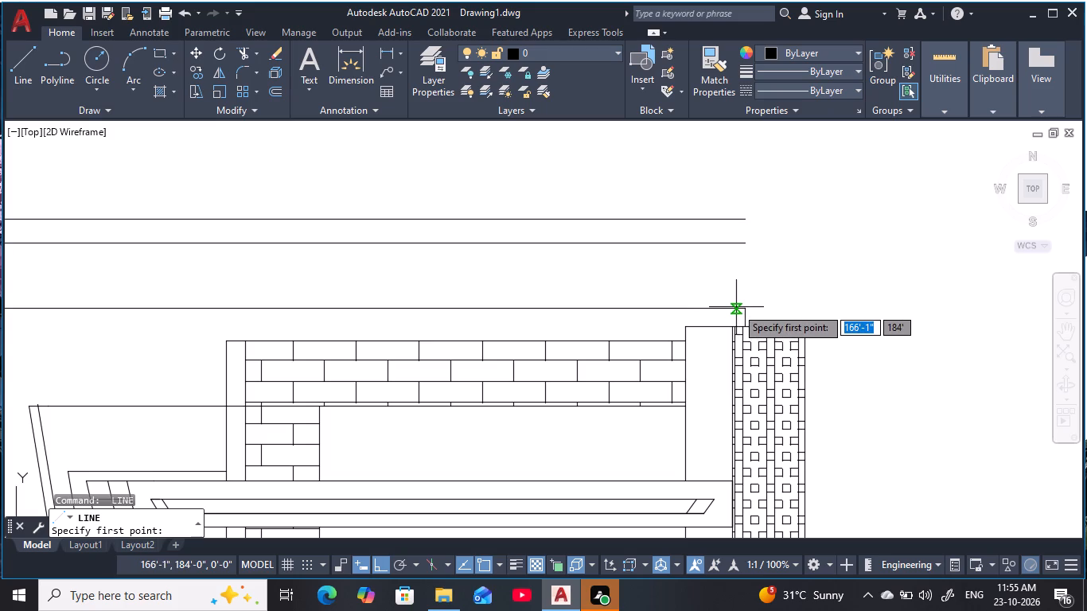
left_click(736, 307)
left_click(734, 246)
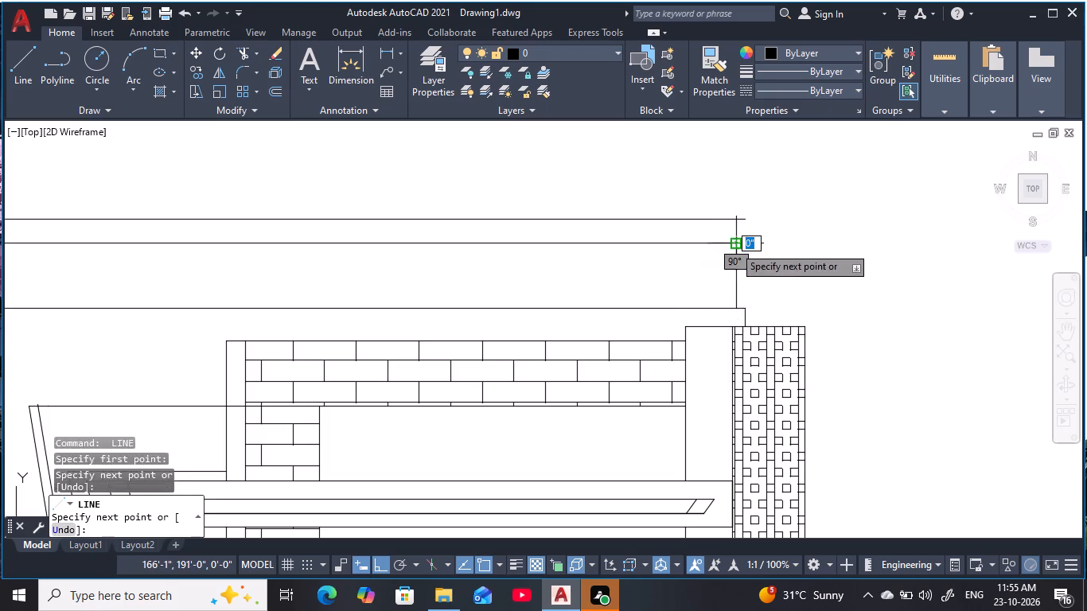
key("Escape")
key("Escape")
key("Escape")
key("Escape")
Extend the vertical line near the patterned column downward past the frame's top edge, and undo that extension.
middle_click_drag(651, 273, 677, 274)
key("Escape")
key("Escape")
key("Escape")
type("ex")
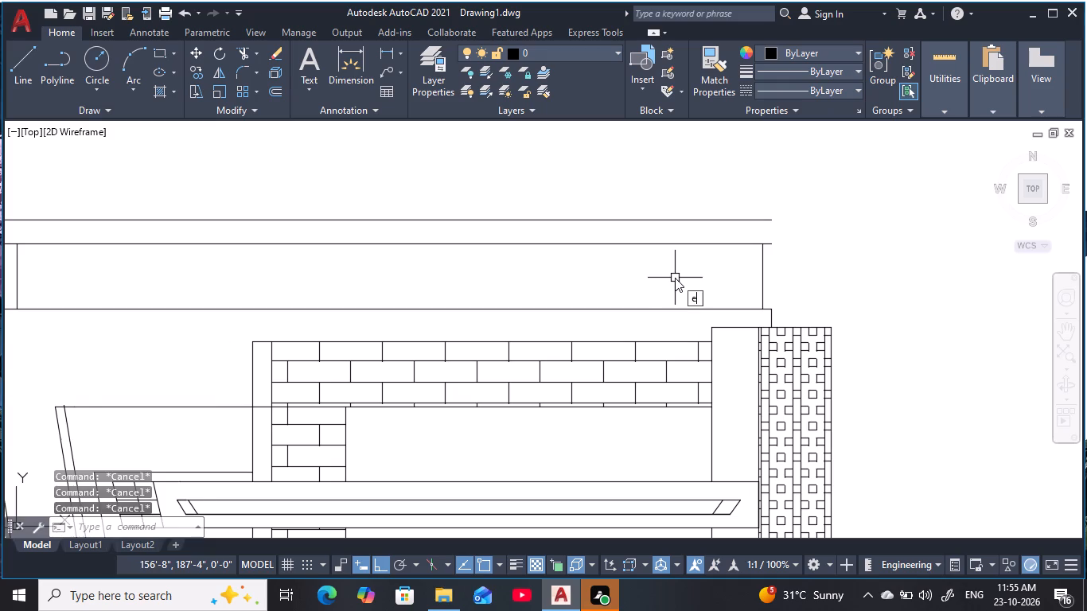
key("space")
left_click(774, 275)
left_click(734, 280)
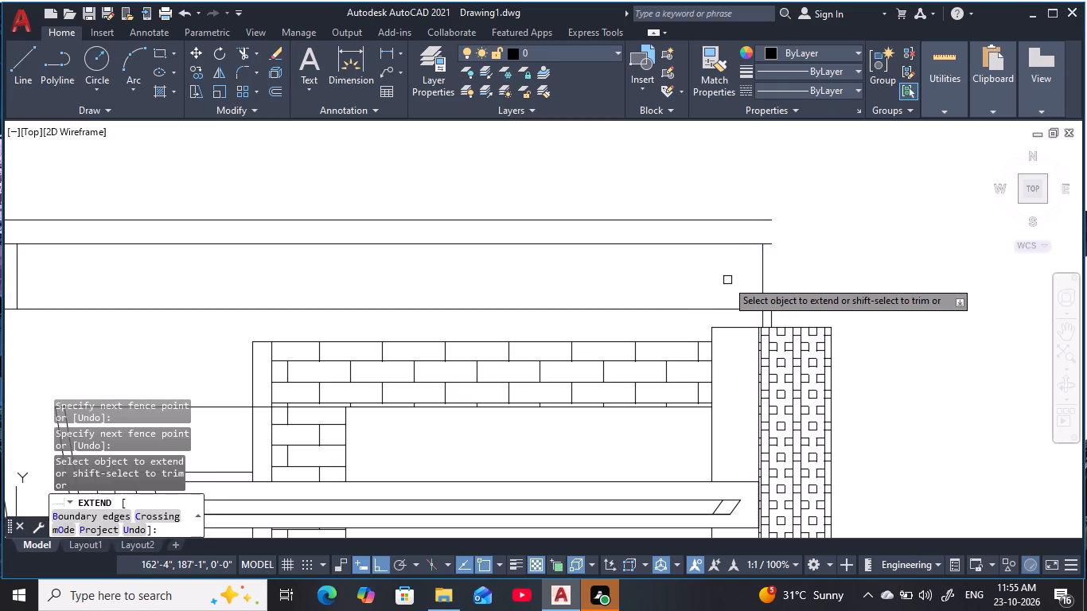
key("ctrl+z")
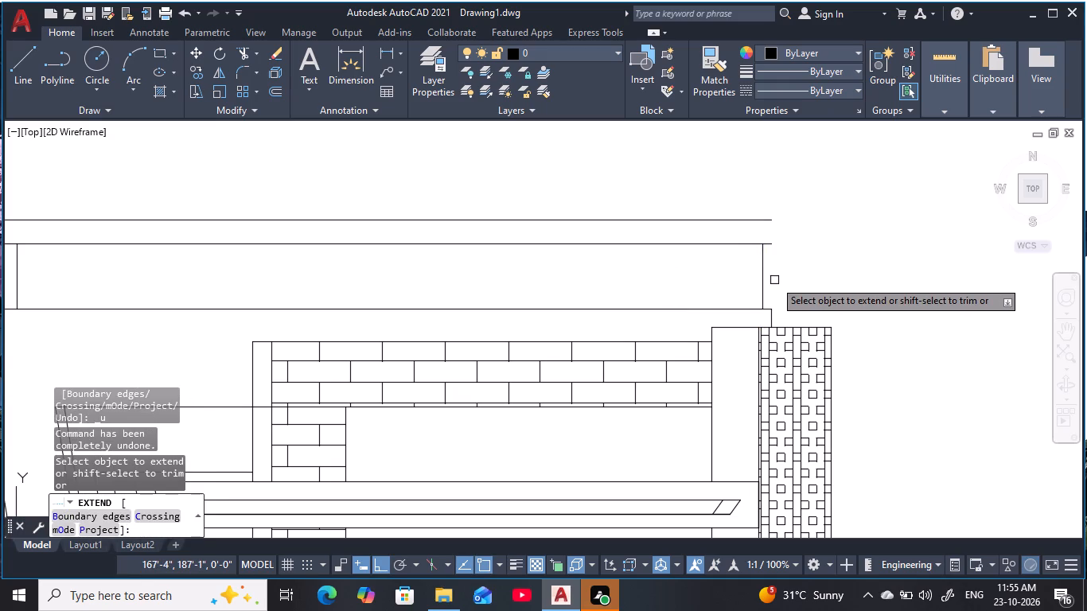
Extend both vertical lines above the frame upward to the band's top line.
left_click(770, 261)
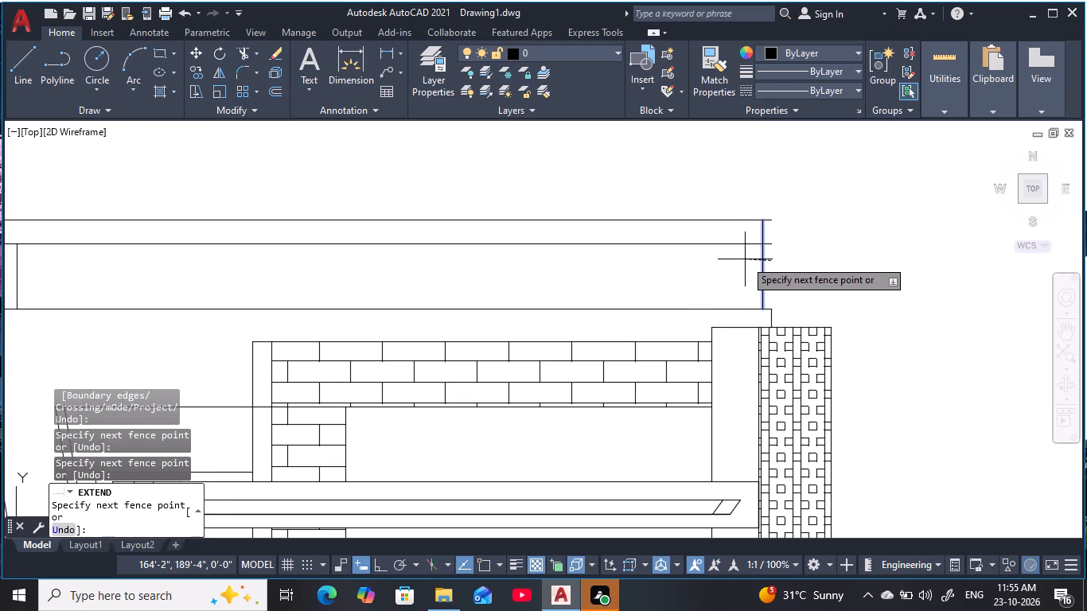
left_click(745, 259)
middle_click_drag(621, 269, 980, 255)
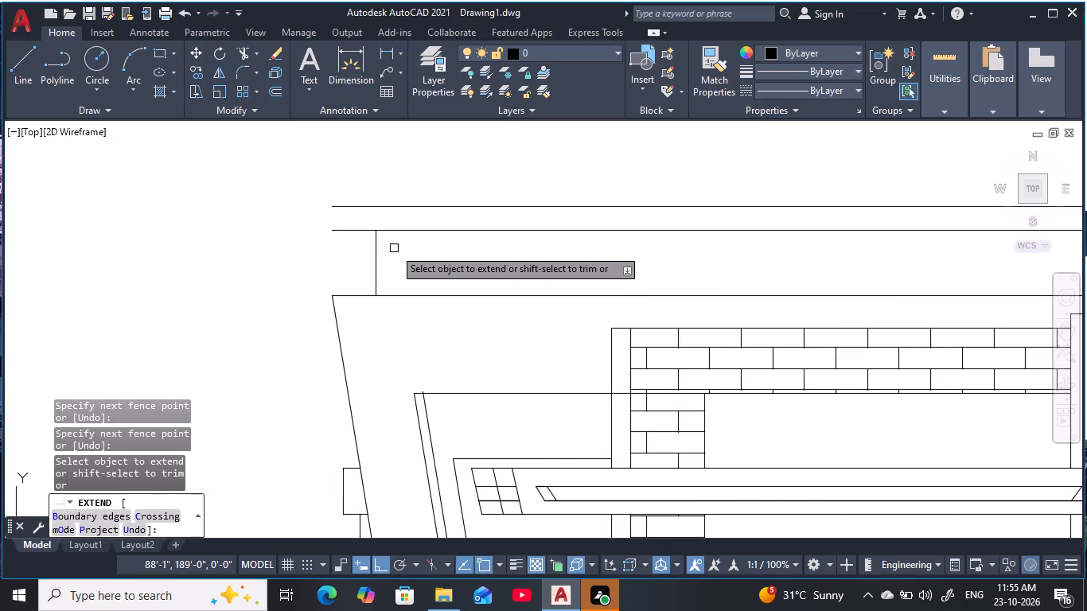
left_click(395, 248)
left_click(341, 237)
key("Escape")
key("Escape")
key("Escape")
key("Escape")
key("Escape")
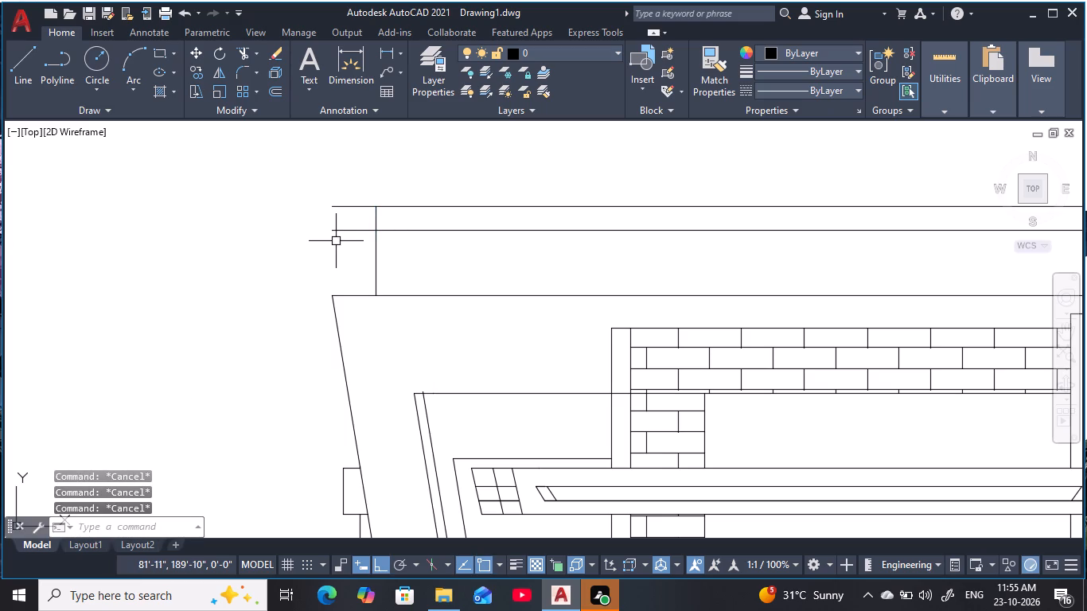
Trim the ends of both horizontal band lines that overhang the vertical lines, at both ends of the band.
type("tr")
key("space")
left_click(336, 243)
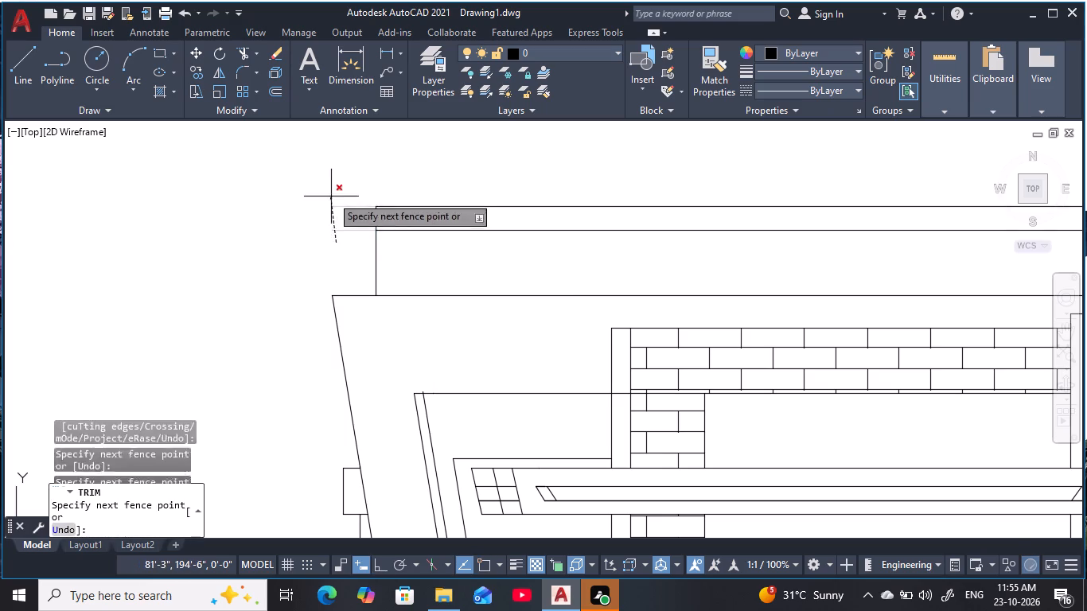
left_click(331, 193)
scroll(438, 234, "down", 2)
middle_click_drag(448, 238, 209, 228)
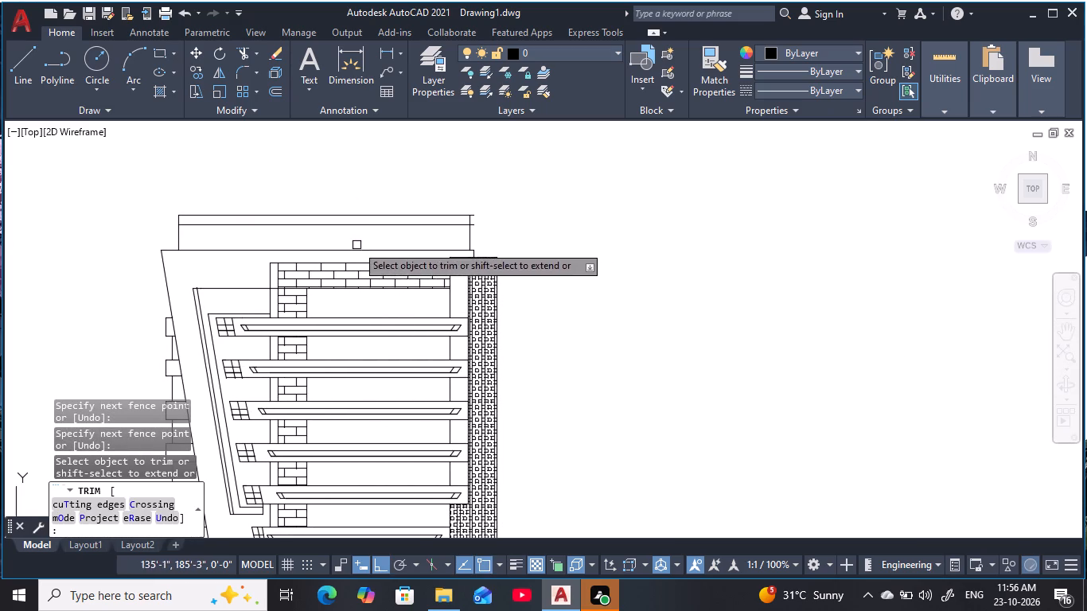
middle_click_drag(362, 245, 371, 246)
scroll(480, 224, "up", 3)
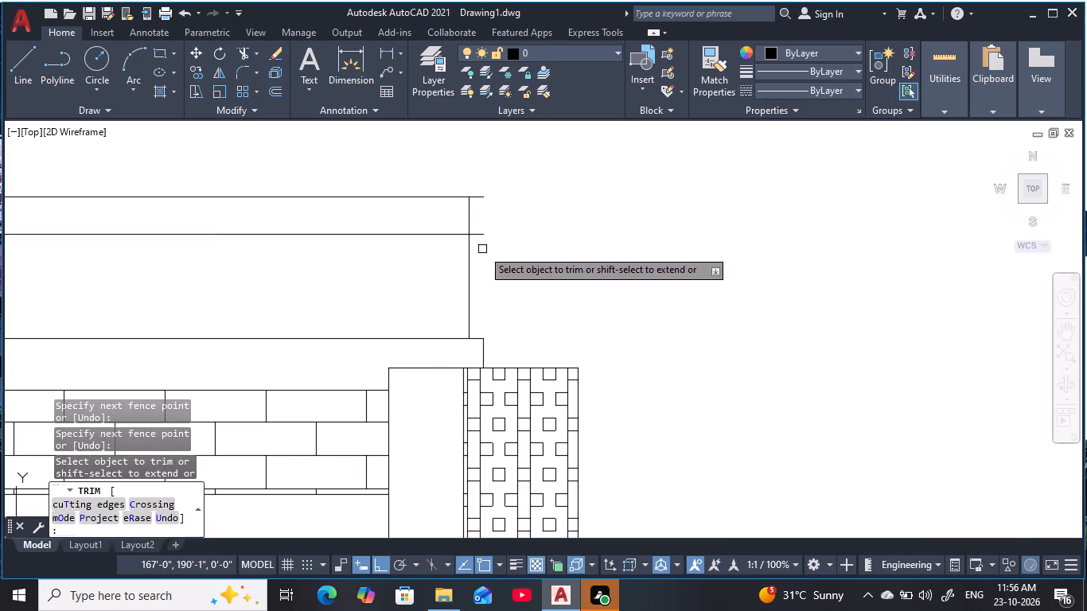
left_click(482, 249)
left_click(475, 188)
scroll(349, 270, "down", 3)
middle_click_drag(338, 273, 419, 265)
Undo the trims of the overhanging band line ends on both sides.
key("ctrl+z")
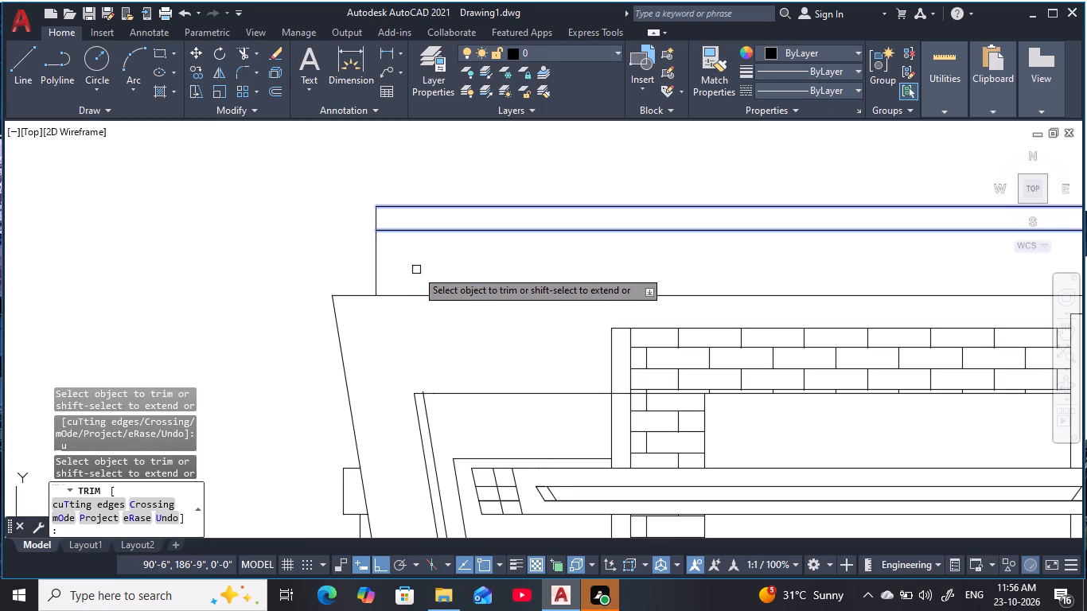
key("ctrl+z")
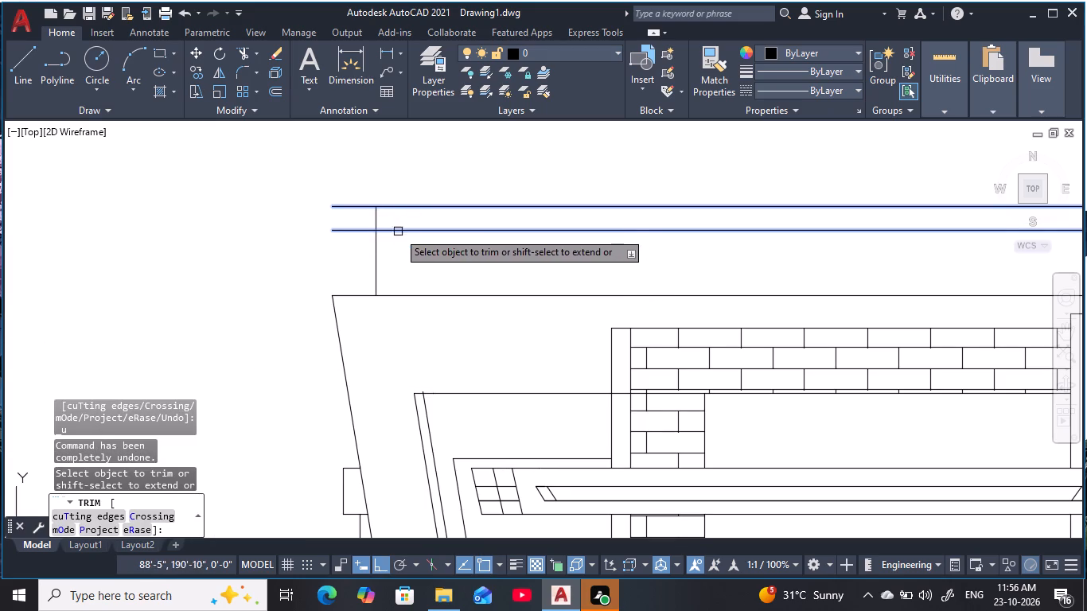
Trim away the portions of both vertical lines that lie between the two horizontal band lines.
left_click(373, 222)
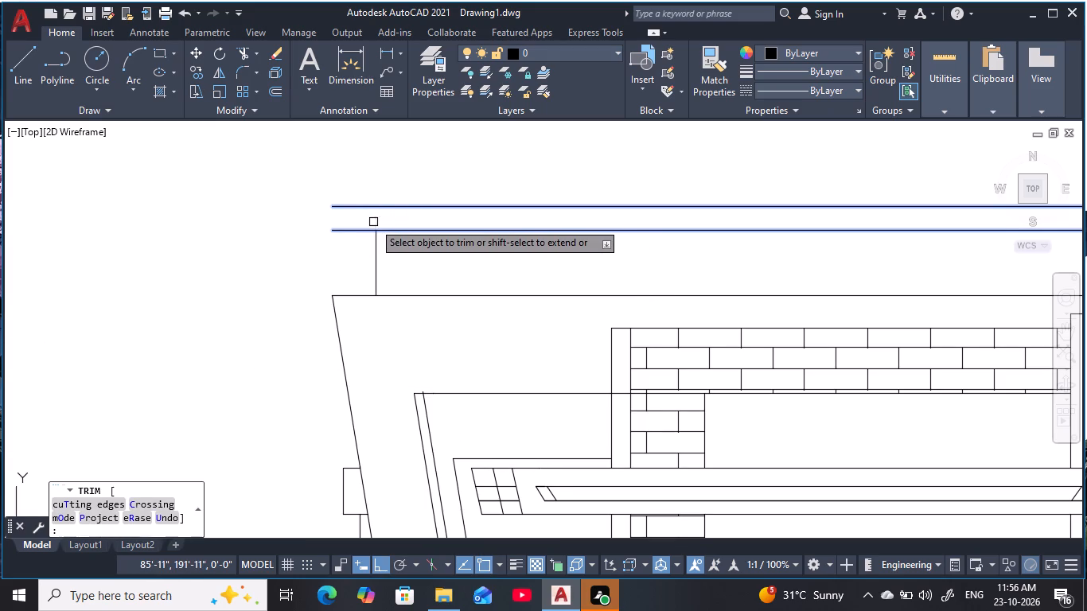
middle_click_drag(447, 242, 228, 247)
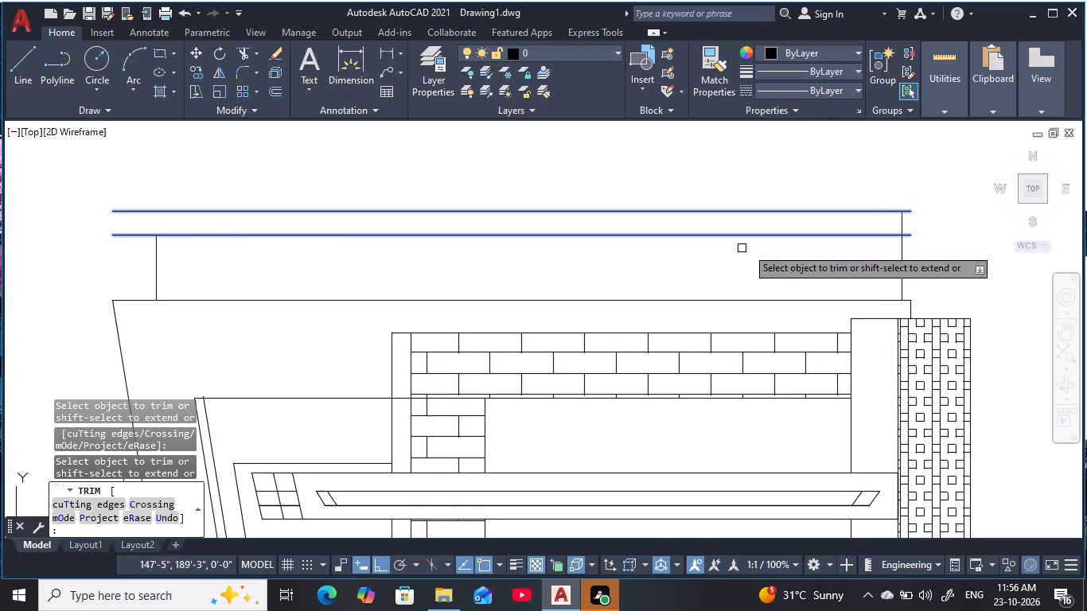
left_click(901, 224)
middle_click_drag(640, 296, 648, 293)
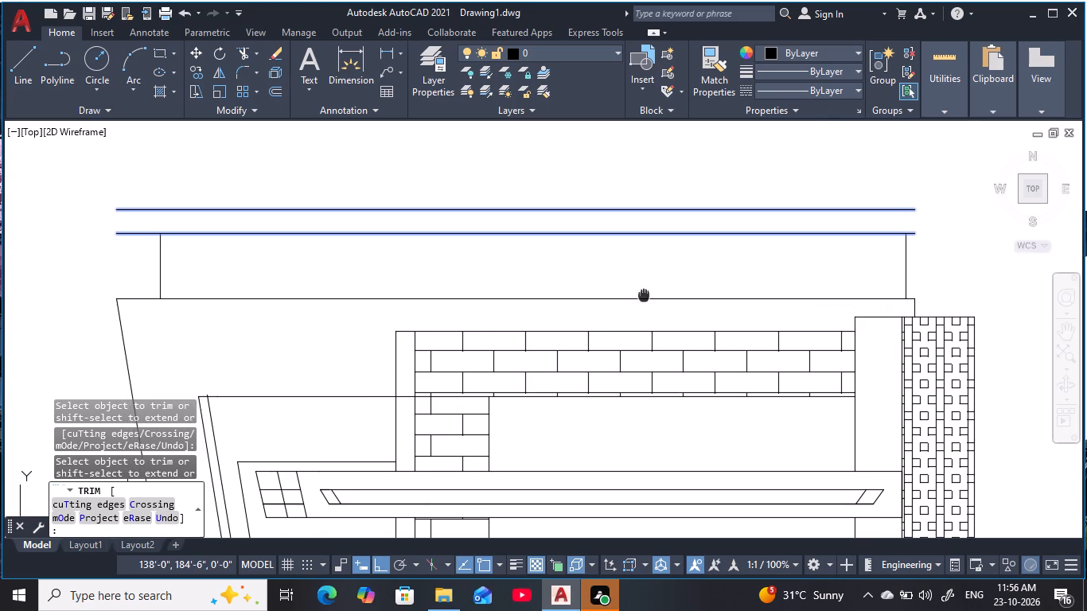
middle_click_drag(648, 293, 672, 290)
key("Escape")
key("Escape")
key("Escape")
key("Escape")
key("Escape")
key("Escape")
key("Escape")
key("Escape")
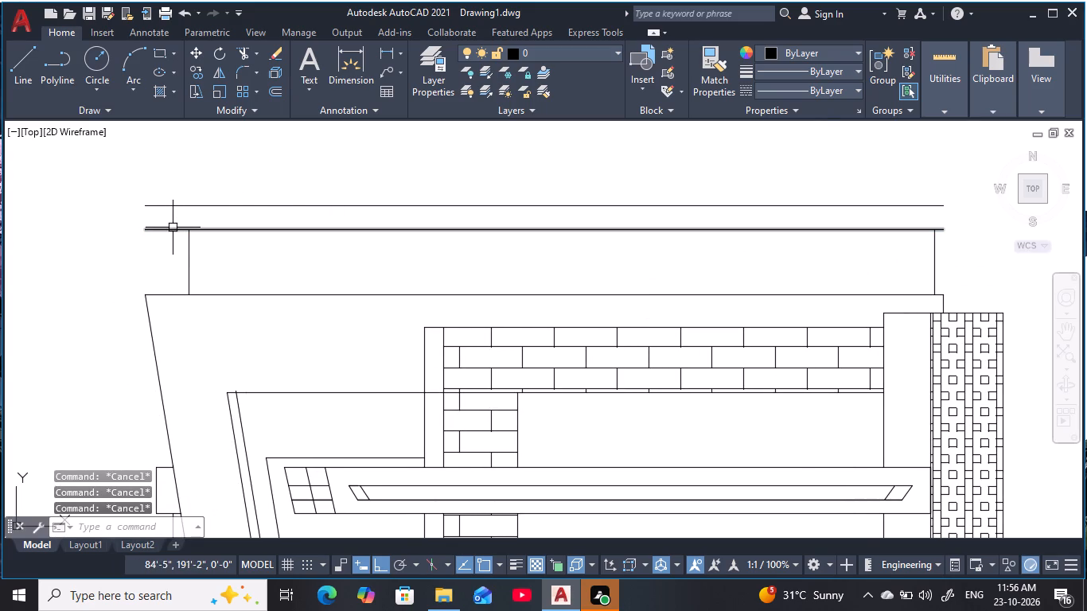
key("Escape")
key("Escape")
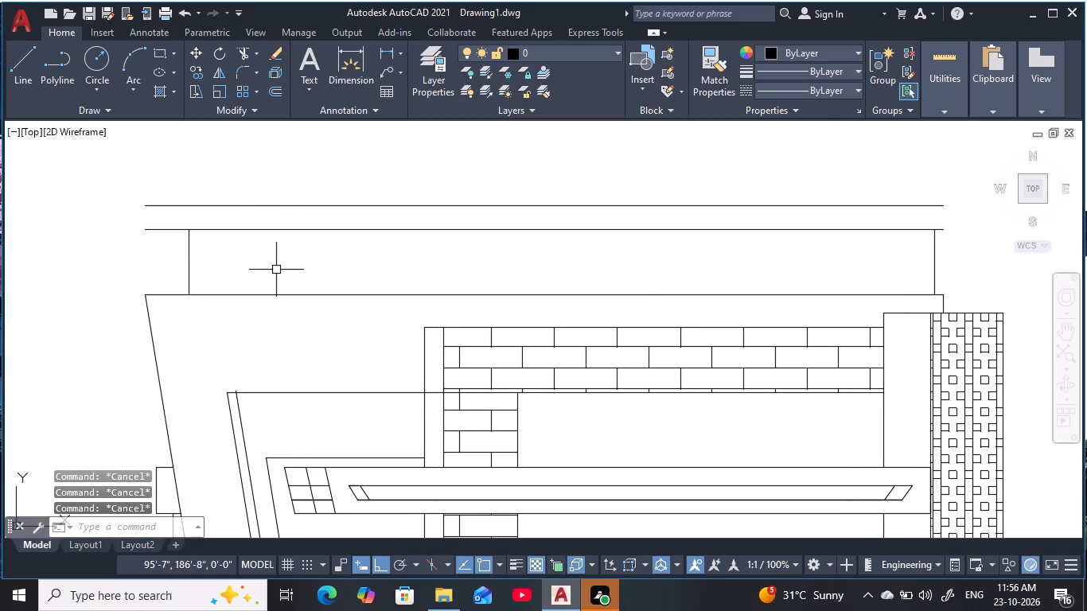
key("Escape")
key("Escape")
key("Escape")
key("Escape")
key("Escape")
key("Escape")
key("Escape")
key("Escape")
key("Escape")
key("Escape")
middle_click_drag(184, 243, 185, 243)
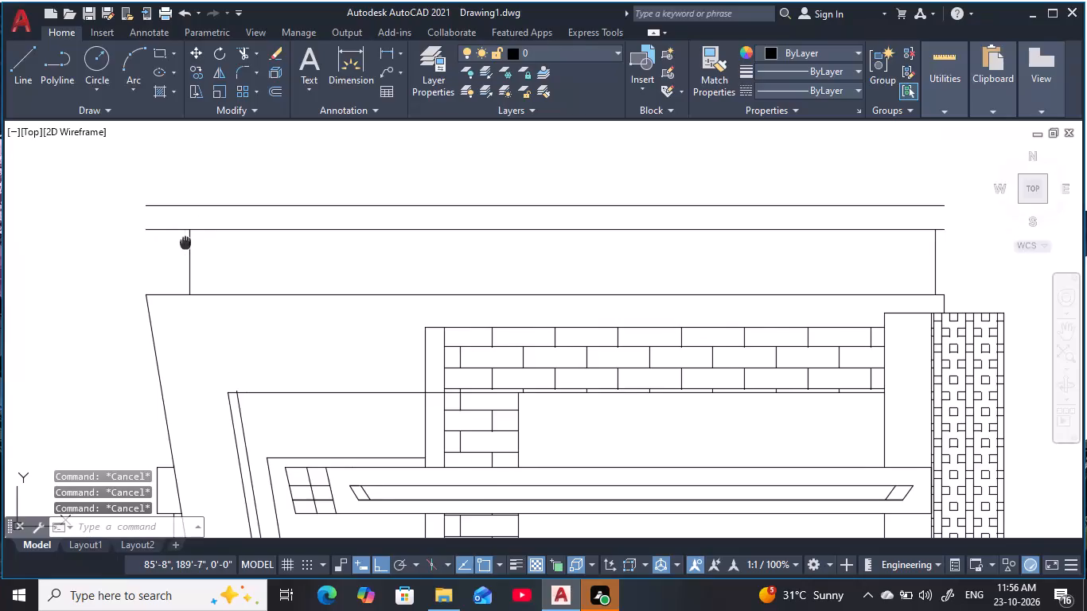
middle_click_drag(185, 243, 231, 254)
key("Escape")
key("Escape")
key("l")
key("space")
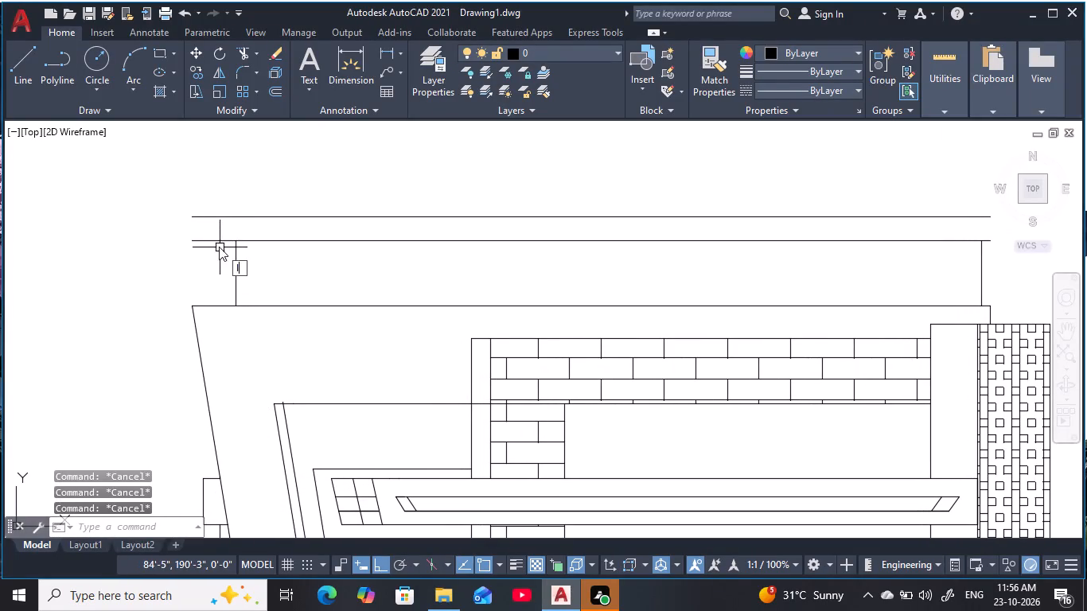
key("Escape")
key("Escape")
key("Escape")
Extend the vertical line above the frame's left end up to the band's top line.
type("ex")
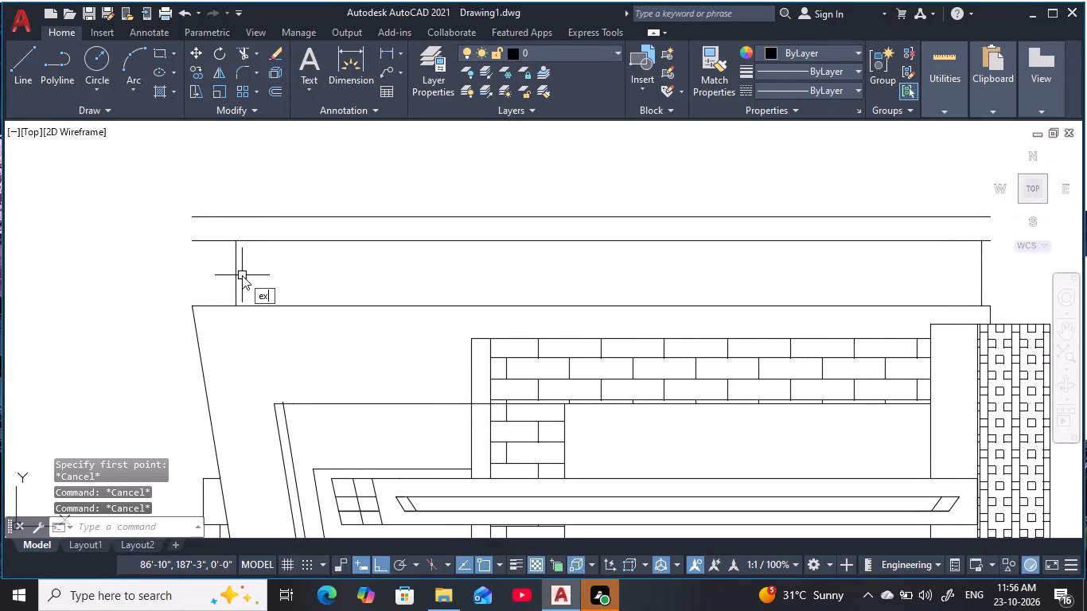
key("space")
left_click(236, 269)
key("Escape")
key("Escape")
key("Escape")
key("Escape")
key("Escape")
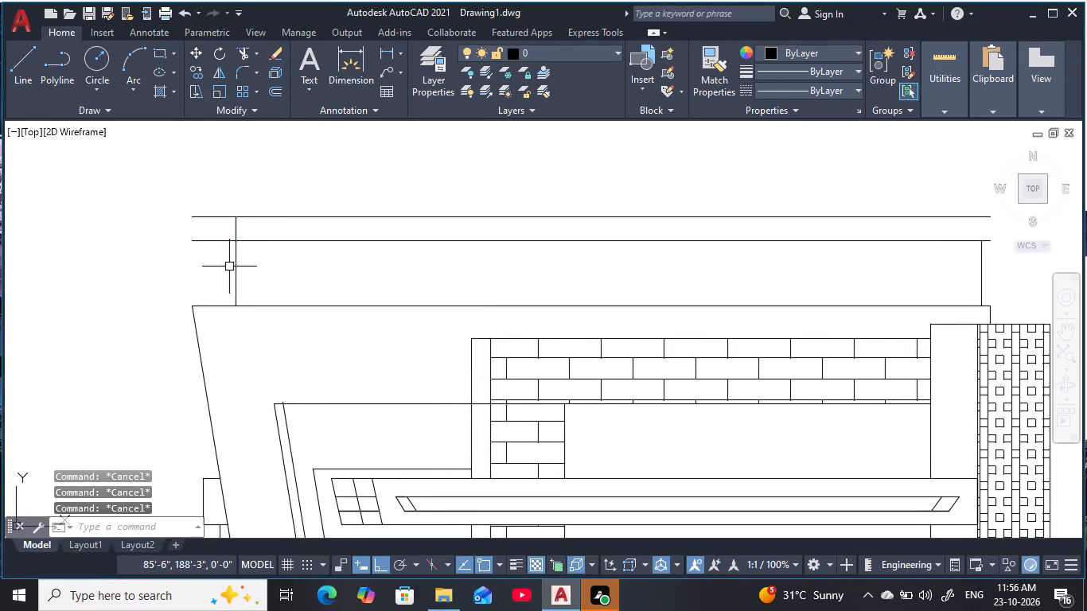
Offset the left vertical line 1' outward, toward the frame's left corner.
key("o")
key("space")
key("1")
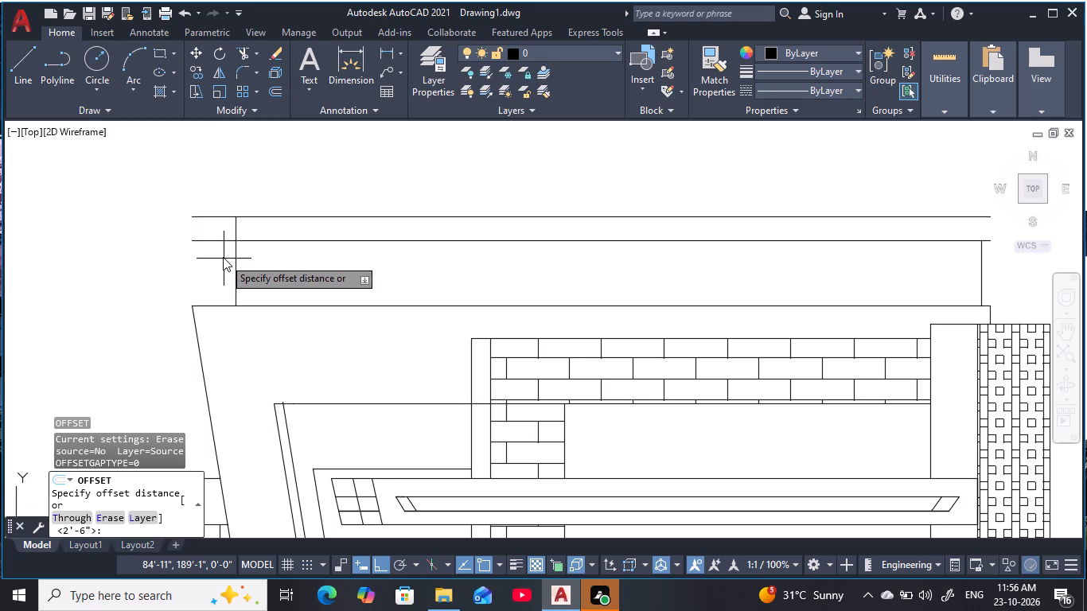
key("apostrophe")
key("space")
left_click(234, 267)
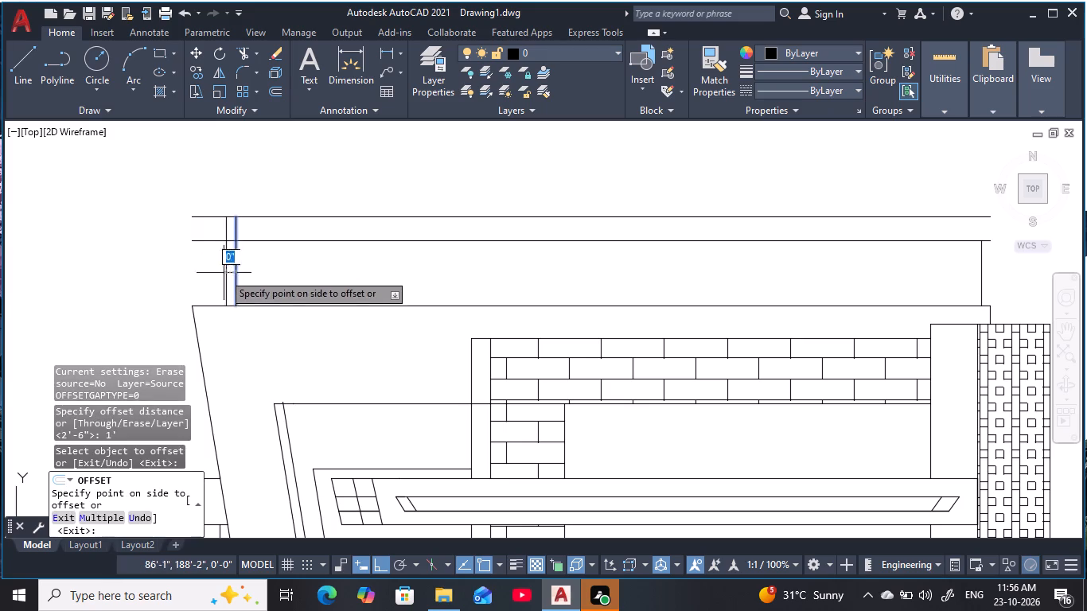
left_click(180, 282)
key("Escape")
key("Escape")
key("Escape")
key("Escape")
middle_click_drag(323, 283, 176, 271)
key("Escape")
key("Escape")
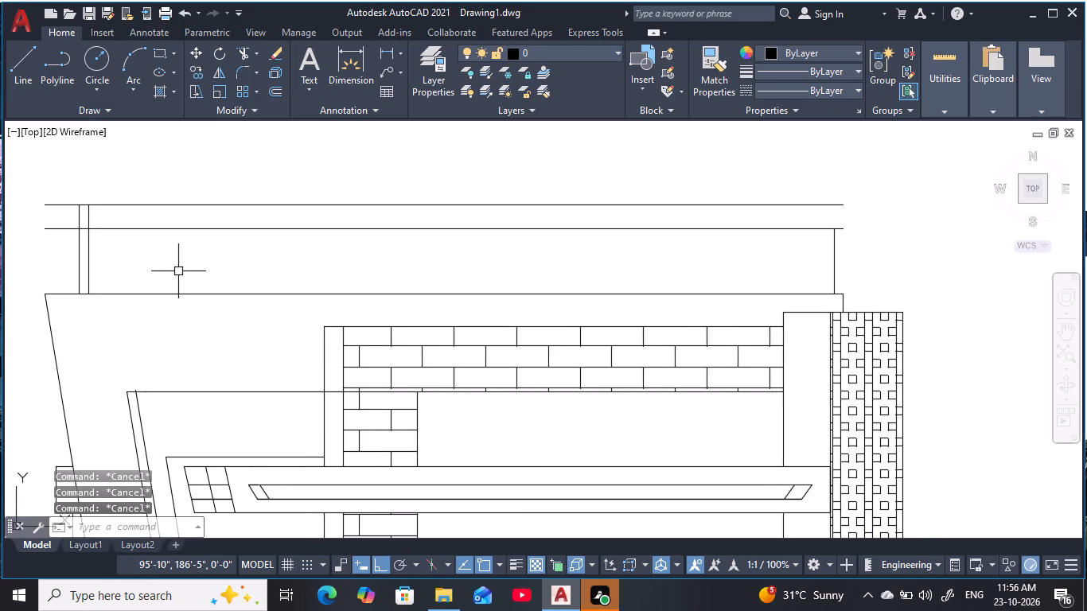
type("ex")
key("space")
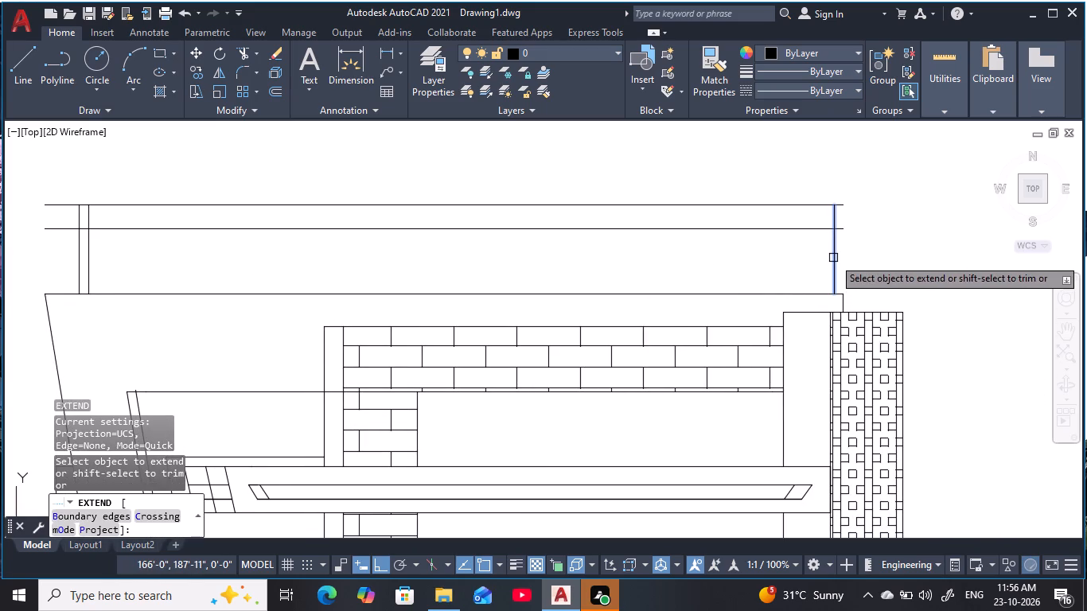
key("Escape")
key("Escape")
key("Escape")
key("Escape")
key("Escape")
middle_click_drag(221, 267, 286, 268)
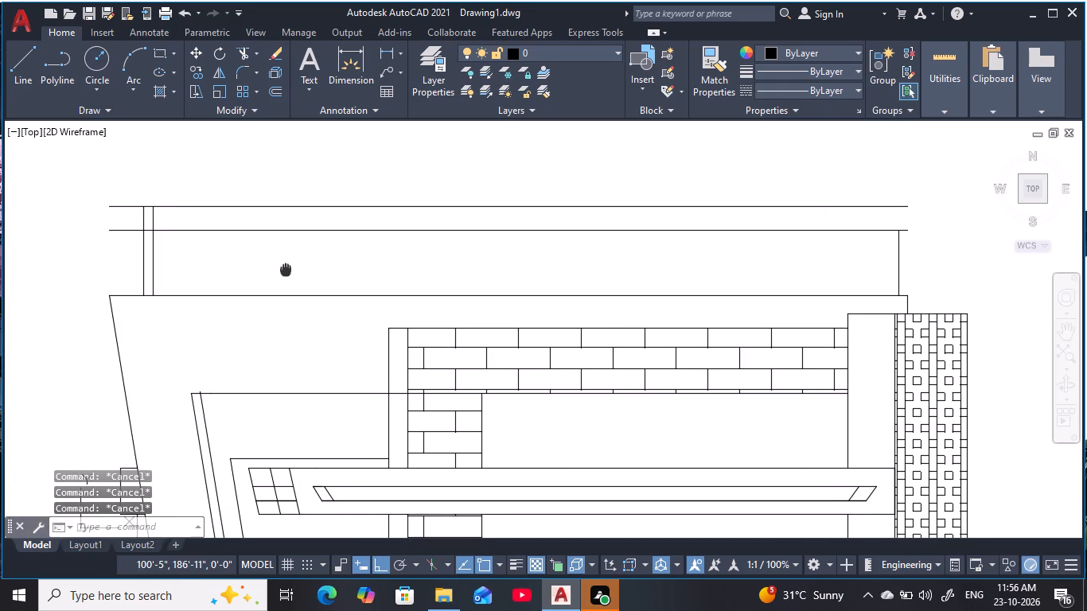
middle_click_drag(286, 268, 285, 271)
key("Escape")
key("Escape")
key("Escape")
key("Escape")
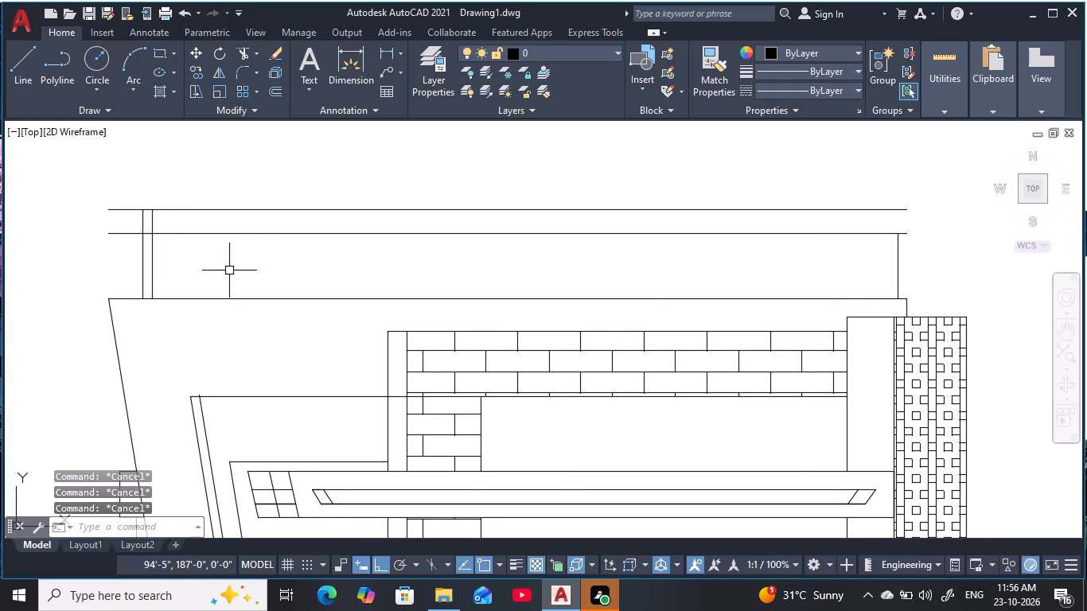
Measure the horizontal distance from the base of the outer left vertical line to the frame's top left corner.
key("d")
type("li")
key("space")
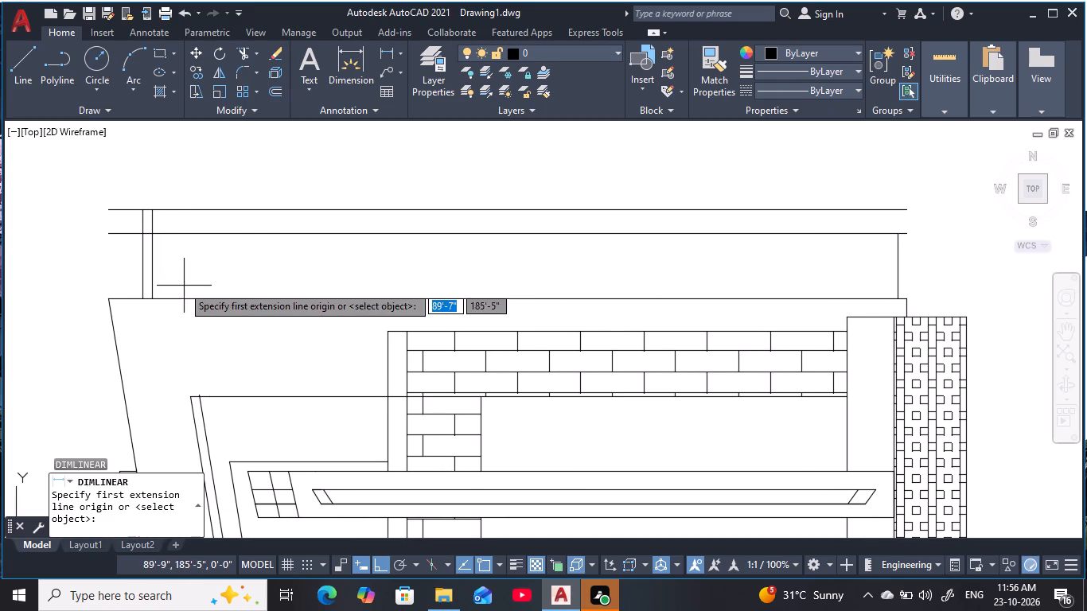
scroll(143, 297, "up", 2)
left_click(142, 297)
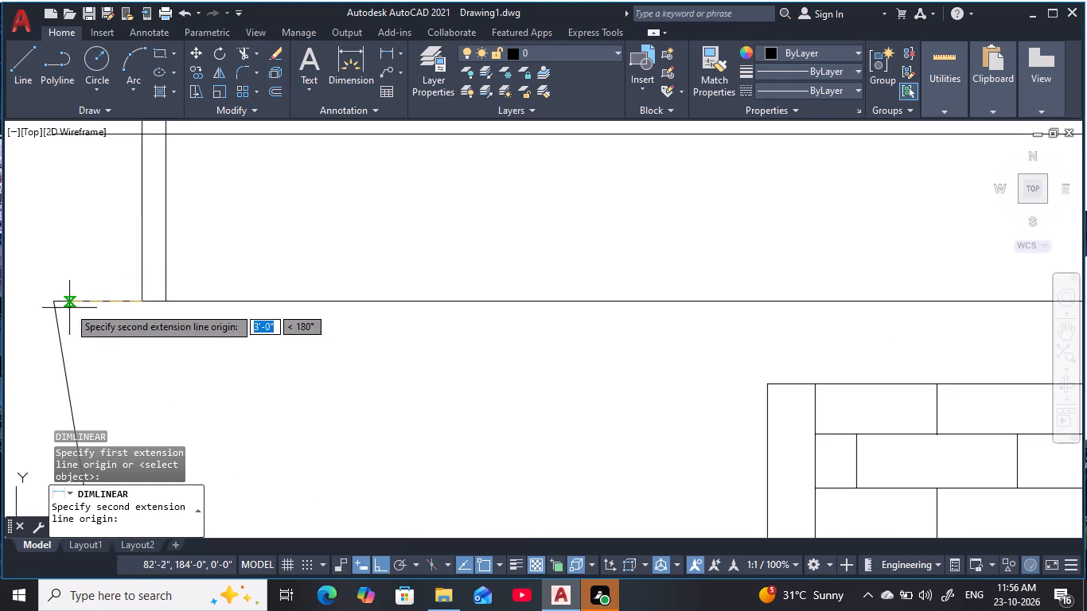
left_click(53, 302)
key("Escape")
key("Escape")
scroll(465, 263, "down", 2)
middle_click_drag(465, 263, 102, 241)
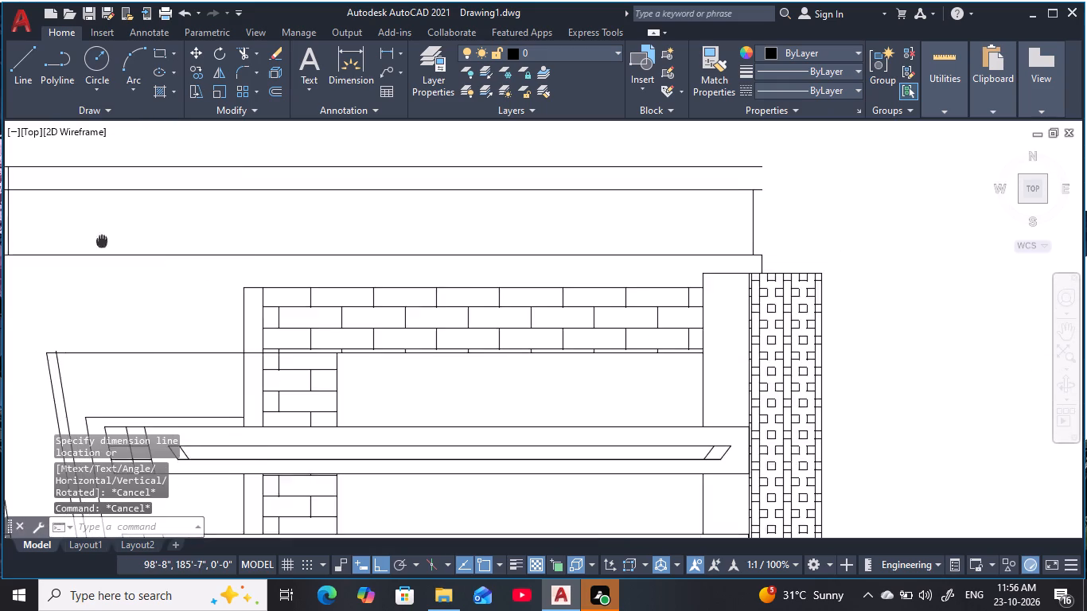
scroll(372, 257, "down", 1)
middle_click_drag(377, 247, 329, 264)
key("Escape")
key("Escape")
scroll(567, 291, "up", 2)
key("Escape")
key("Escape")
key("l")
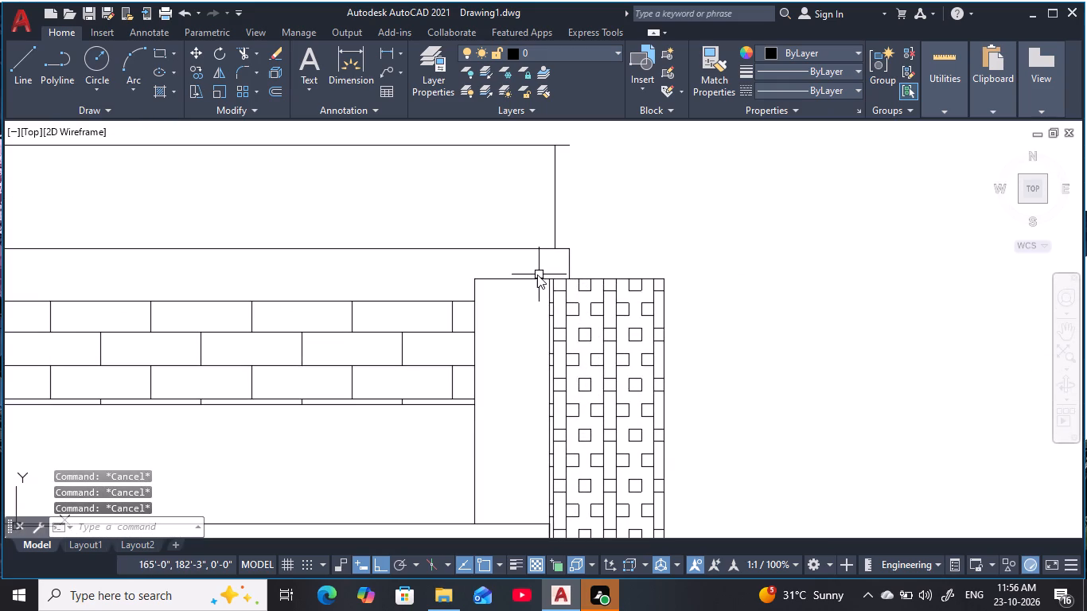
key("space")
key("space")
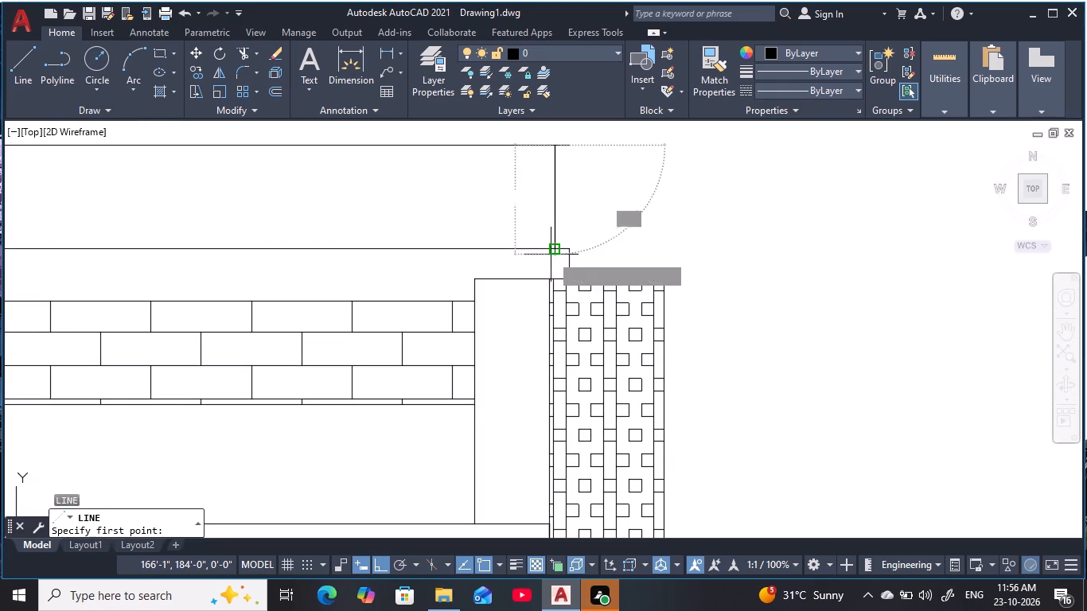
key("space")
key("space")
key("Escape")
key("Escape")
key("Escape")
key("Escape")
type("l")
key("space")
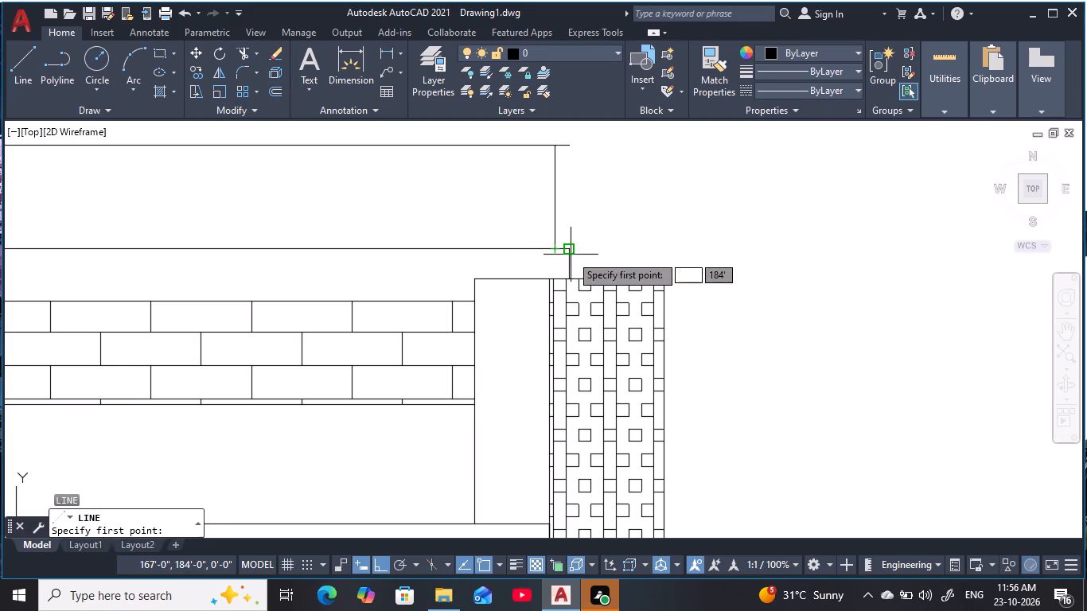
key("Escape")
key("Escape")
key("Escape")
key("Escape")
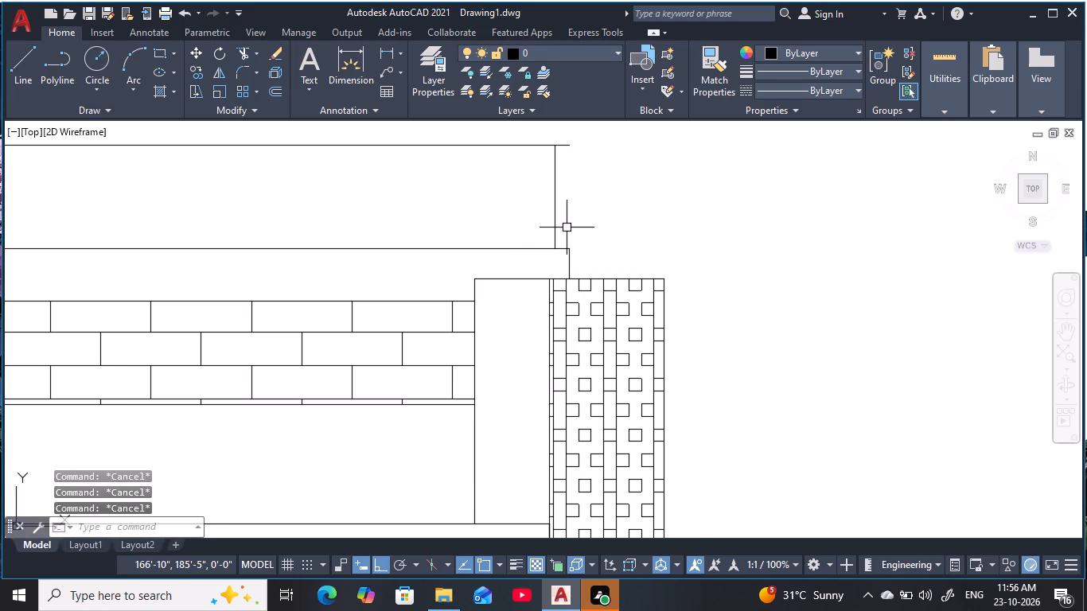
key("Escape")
Draw a vertical line from the right end of the band's lower line down to the frame's top right corner.
key("l")
key("space")
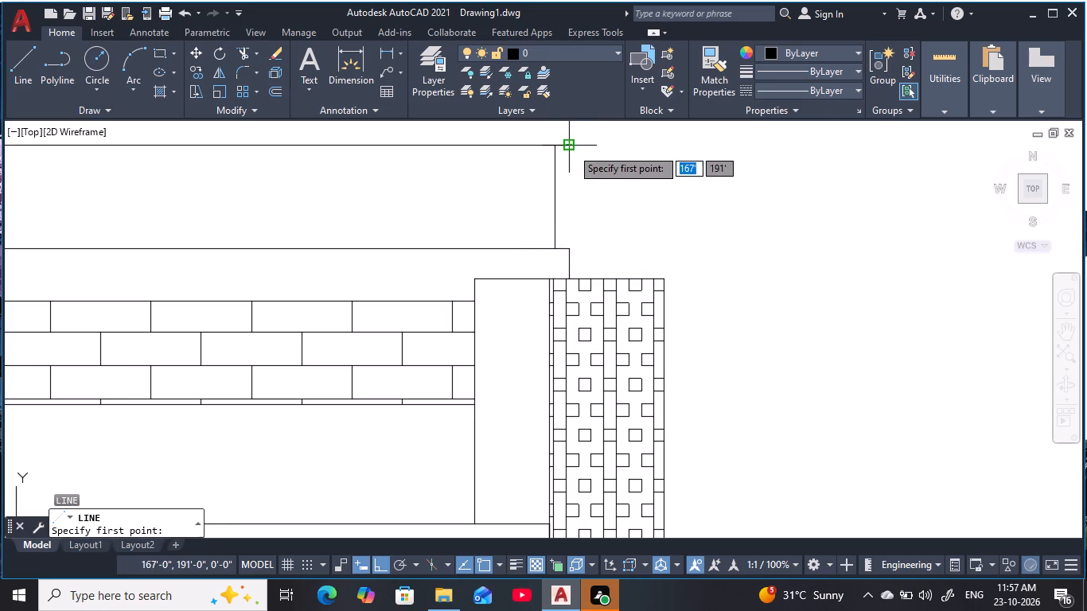
left_click(571, 148)
left_click(569, 248)
key("Escape")
key("Escape")
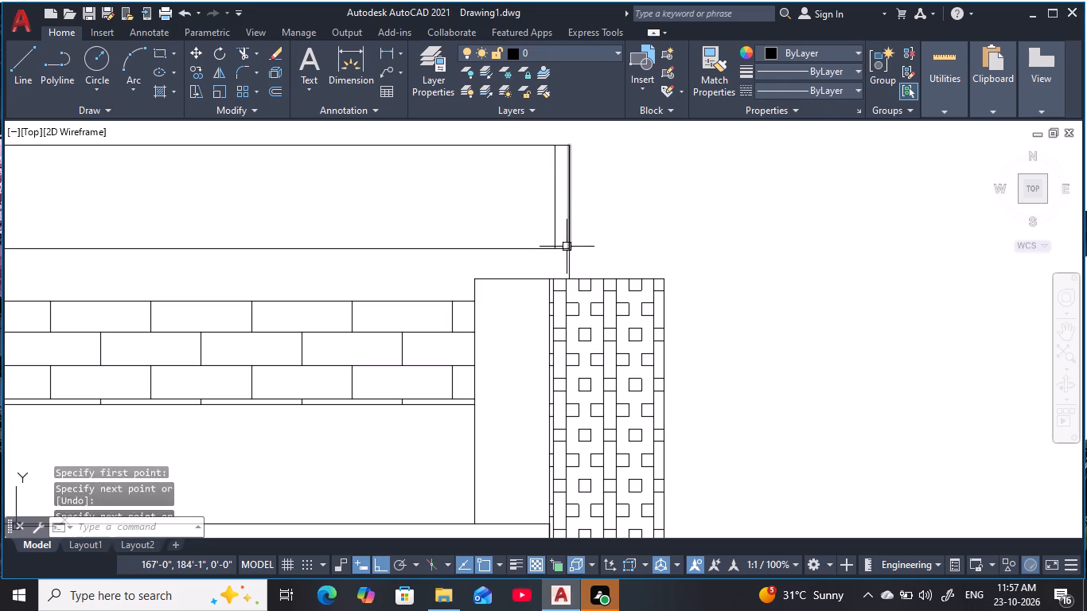
key("Escape")
key("Escape")
key("Escape")
Offset the new right-end vertical line 3'6" inward, toward the left.
type("o")
key("space")
type("3'")
key("6")
key("space")
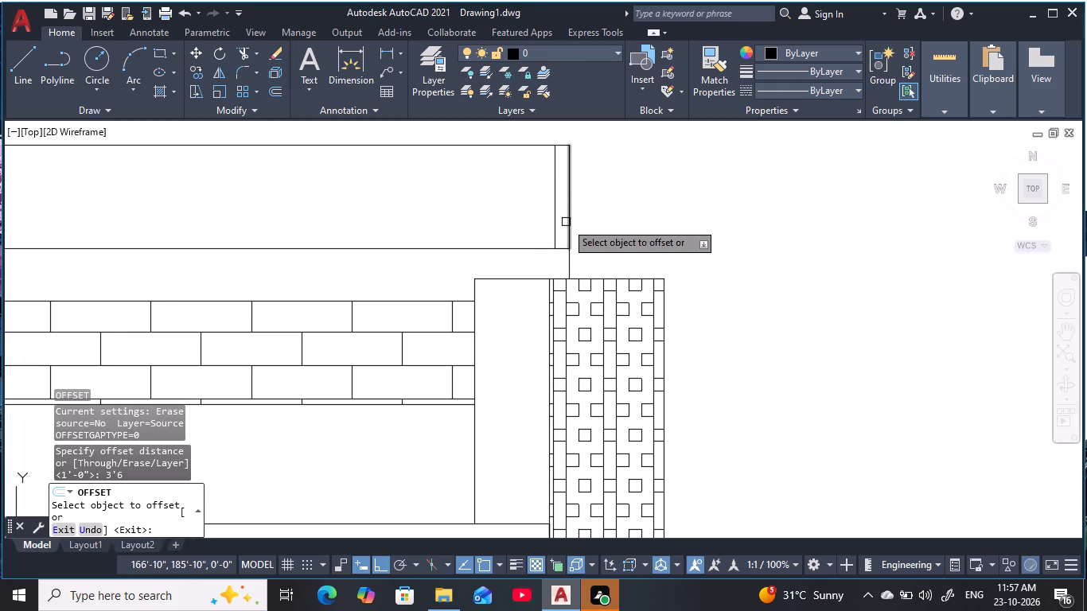
left_click(571, 224)
left_click(396, 227)
key("Escape")
middle_click_drag(441, 220, 493, 254)
key("Escape")
key("Escape")
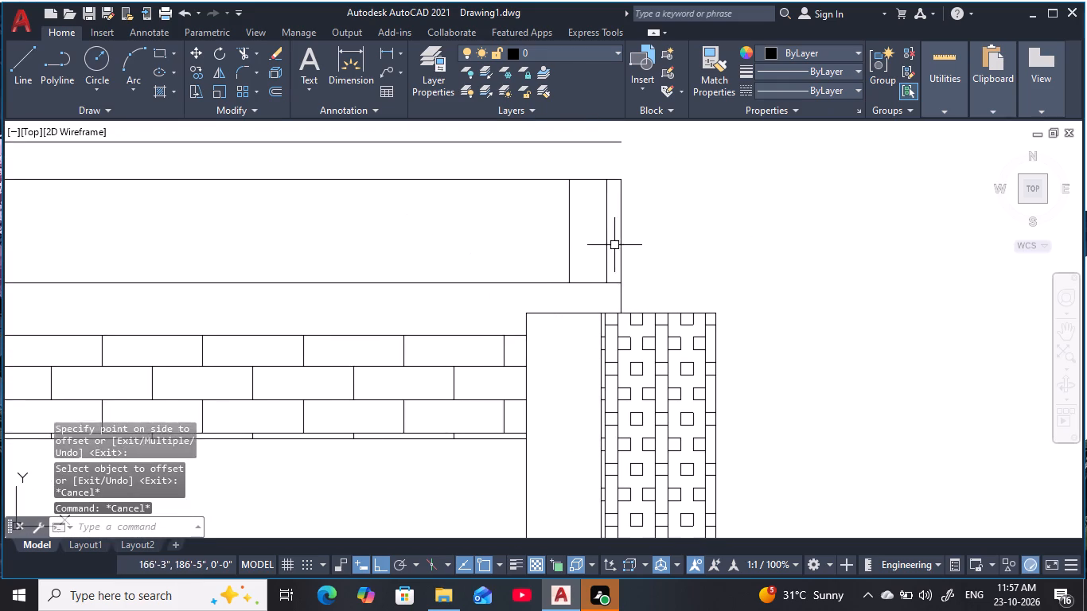
Erase the original right vertical line and the construction line at the frame's right corner, keeping the inner offset line.
left_click(610, 244)
key("e")
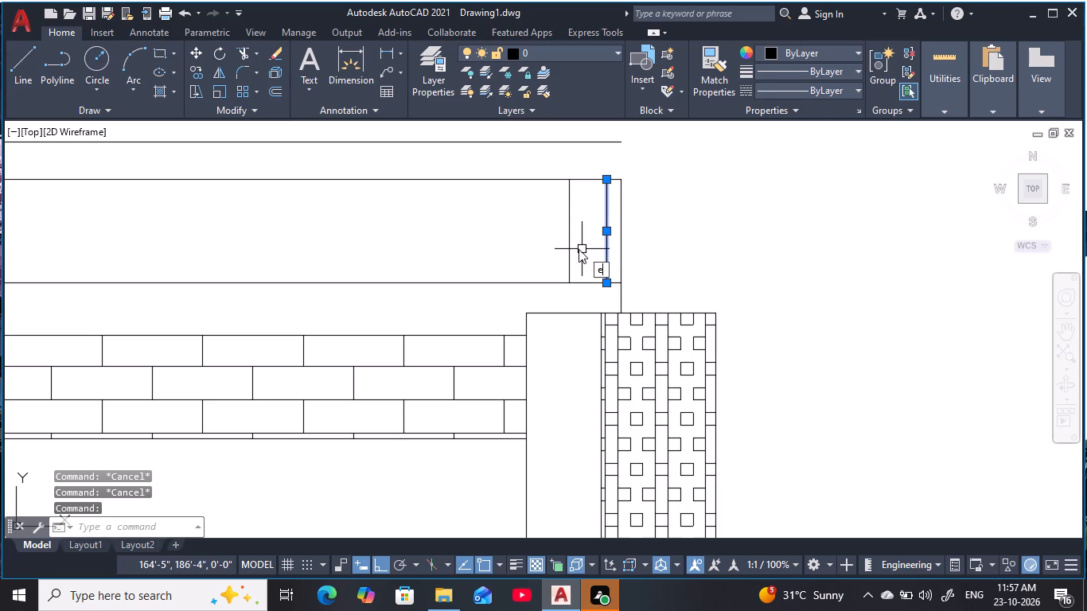
key("space")
key("Escape")
key("Escape")
left_click(654, 245)
left_click(607, 239)
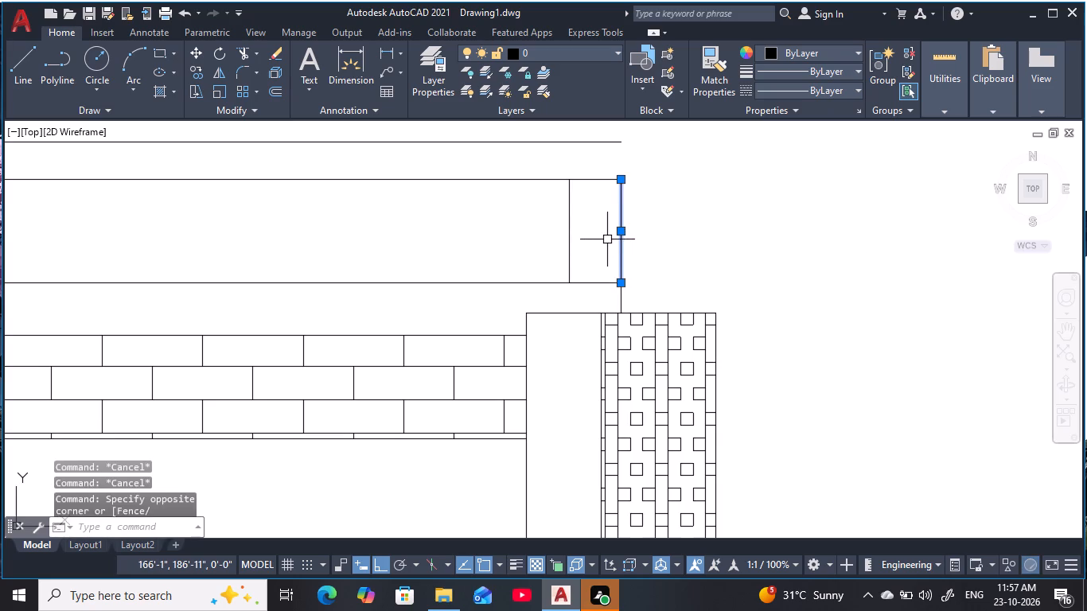
type("e")
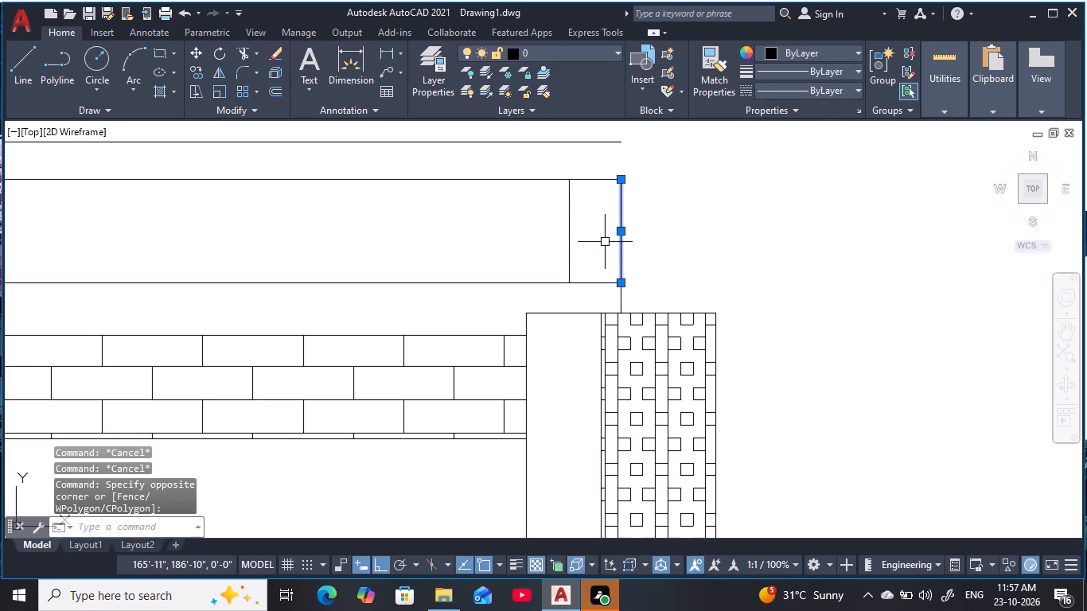
key("space")
key("Escape")
key("Escape")
key("Escape")
Extend the remaining right vertical line up to the band's top line.
middle_click_drag(604, 235, 631, 266)
key("Escape")
key("Escape")
middle_click_drag(634, 263, 648, 263)
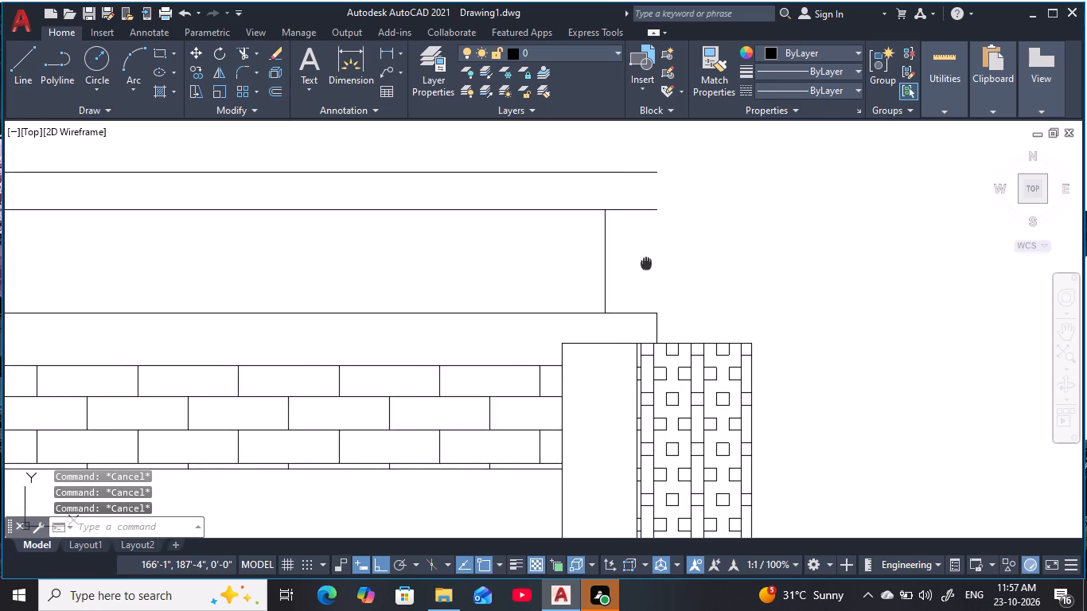
middle_click_drag(648, 263, 664, 259)
key("Escape")
key("Escape")
key("e")
type("x")
key("space")
left_click(640, 258)
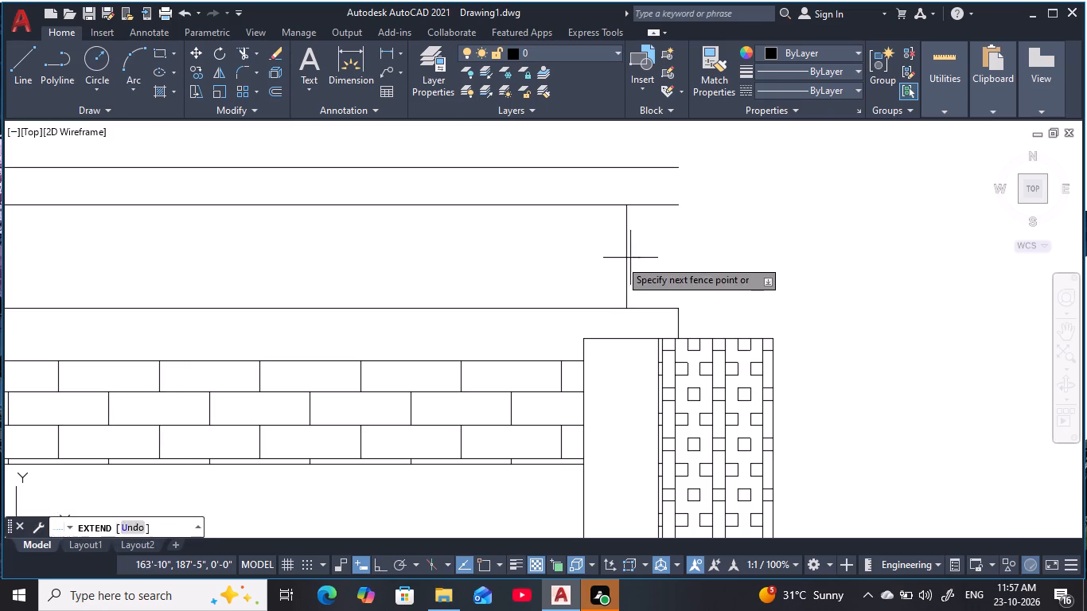
left_click(611, 224)
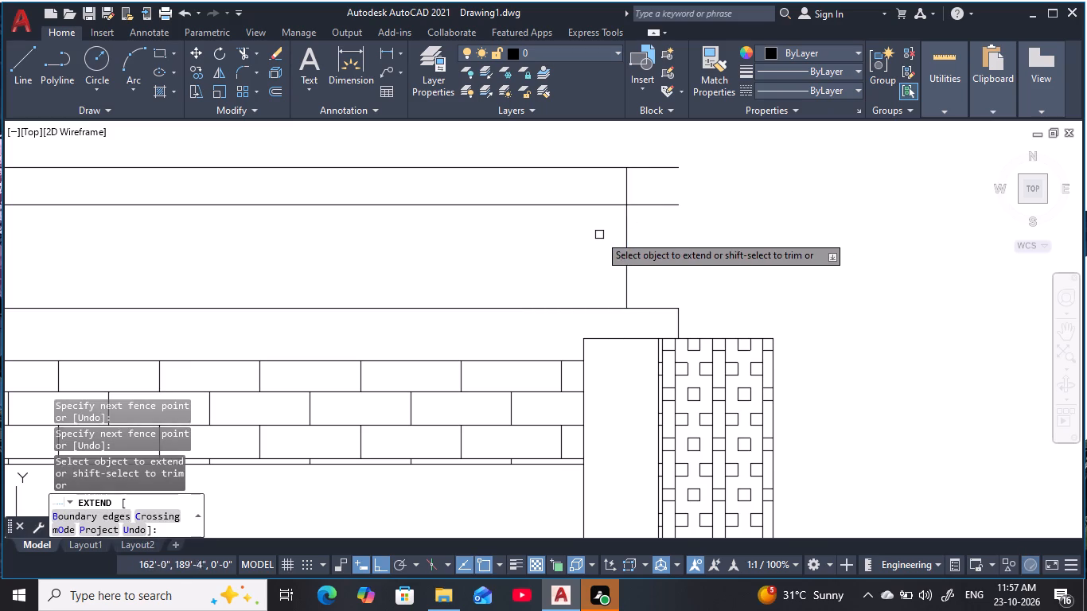
middle_click_drag(601, 251, 619, 262)
key("Escape")
key("Escape")
key("Escape")
Offset the right vertical line 1' outward, toward the frame's right corner.
key("o")
key("space")
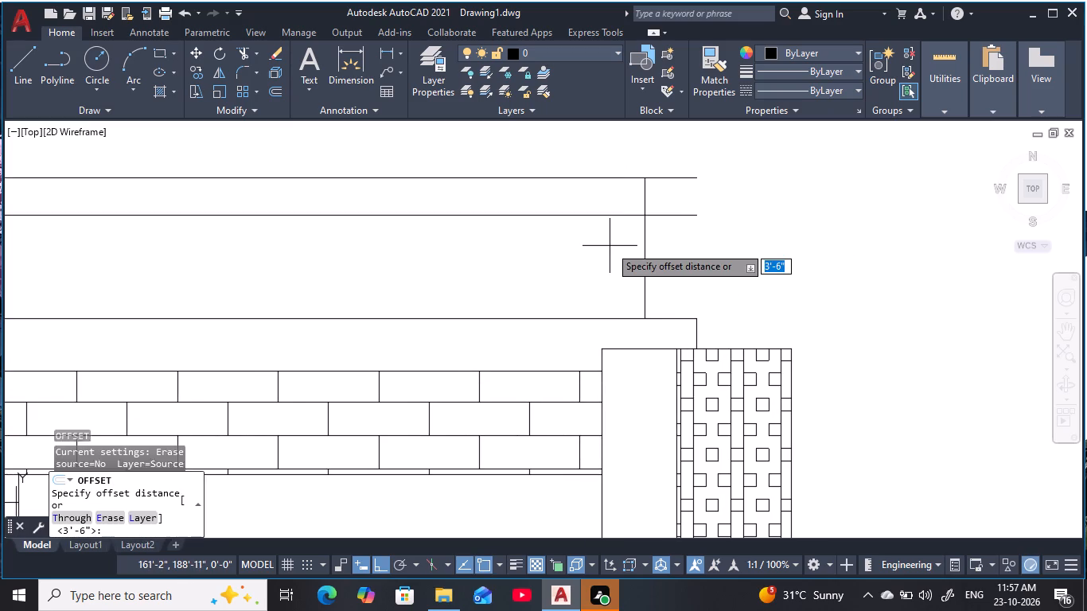
key("1")
key("apostrophe")
key("space")
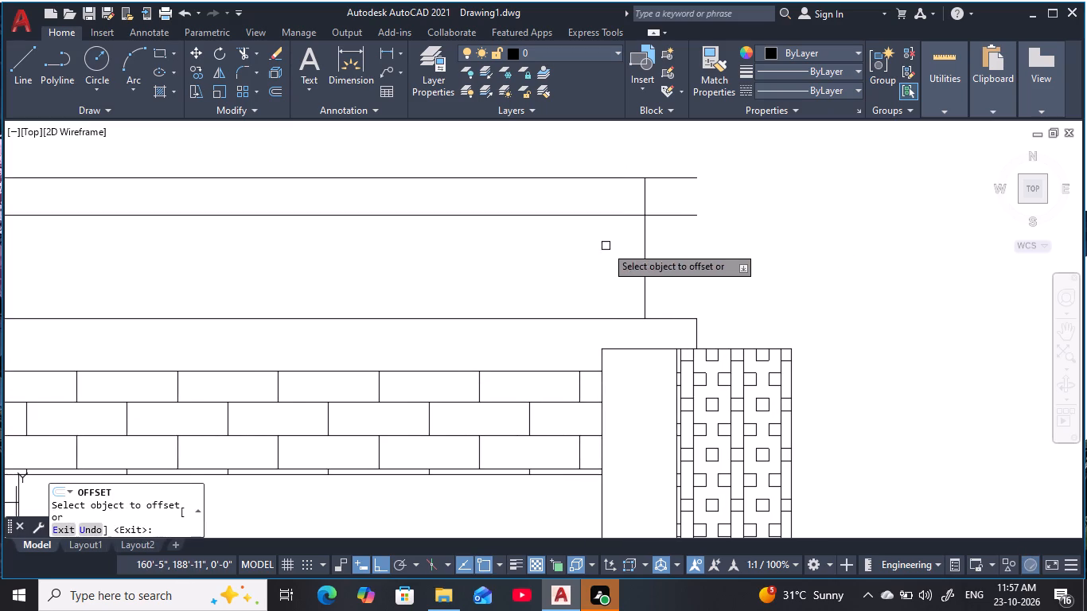
left_click(643, 255)
left_click(731, 256)
key("Escape")
key("Escape")
key("Escape")
key("Escape")
key("Escape")
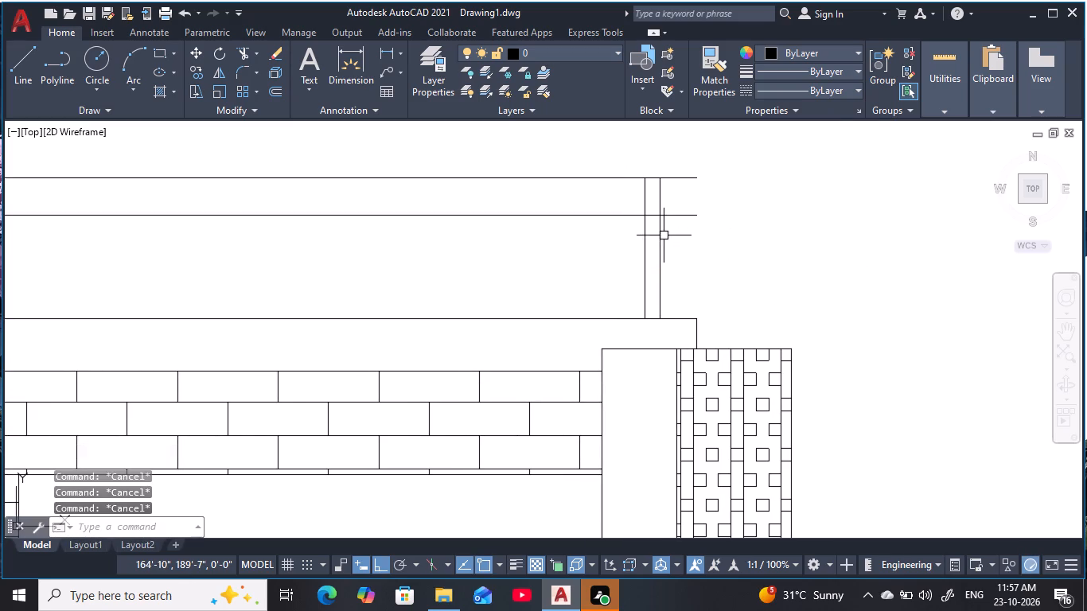
Trim the band's right end: both overhanging line ends, the outer vertical below the band and the inner vertical inside it.
type("tr")
key("space")
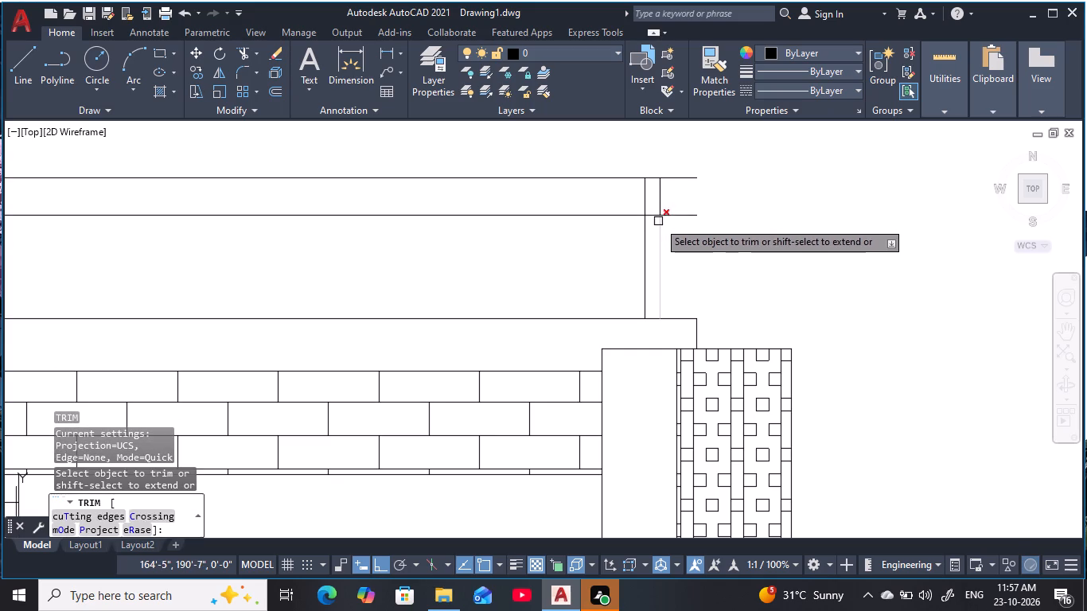
left_click(669, 216)
left_click(663, 239)
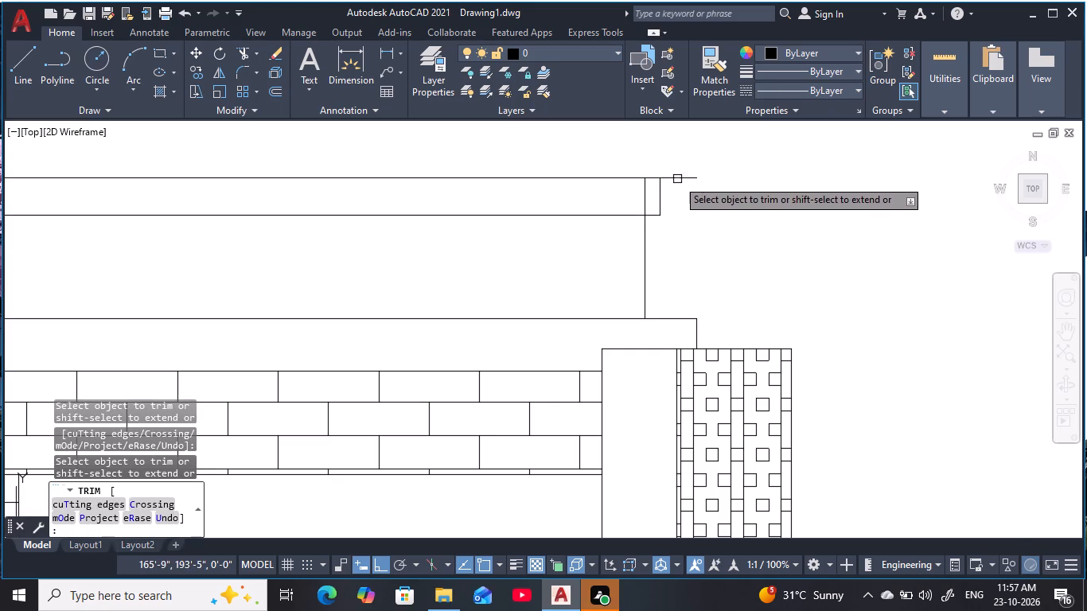
left_click(677, 179)
left_click(645, 198)
Trim the band's left end: the outer vertical below the band, both overhanging line ends and the inner vertical inside it.
scroll(442, 266, "down", 2)
middle_click_drag(444, 264, 956, 247)
scroll(564, 235, "up", 3)
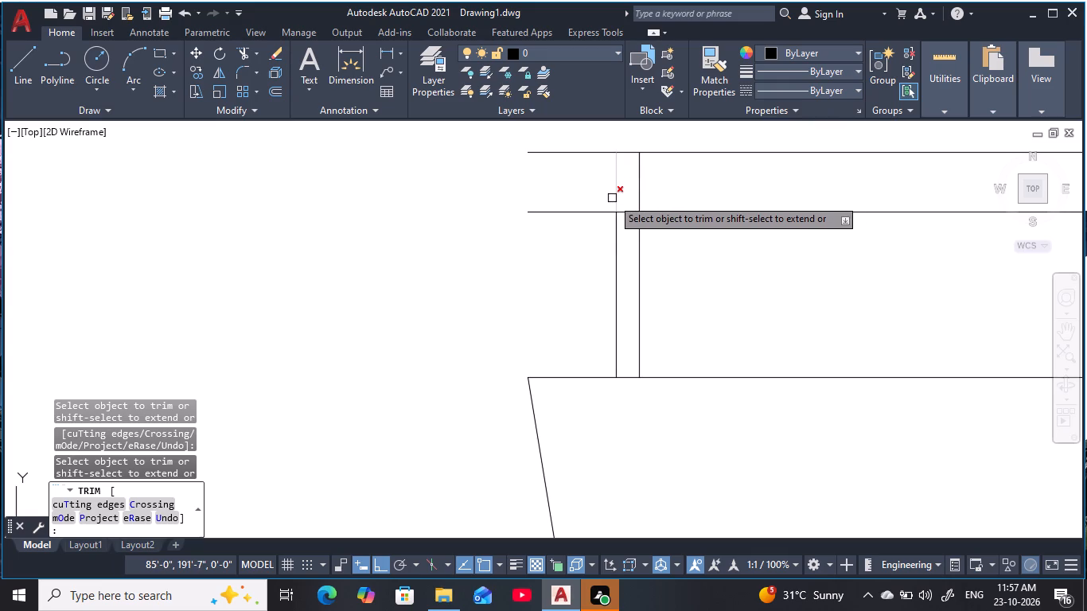
left_click(618, 235)
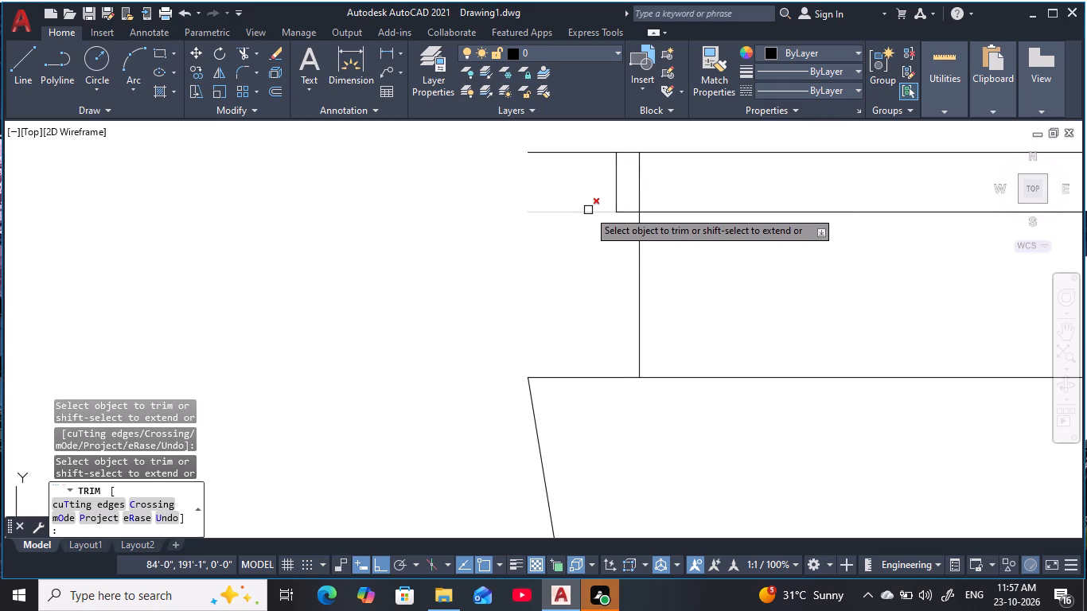
left_click(588, 210)
left_click(594, 156)
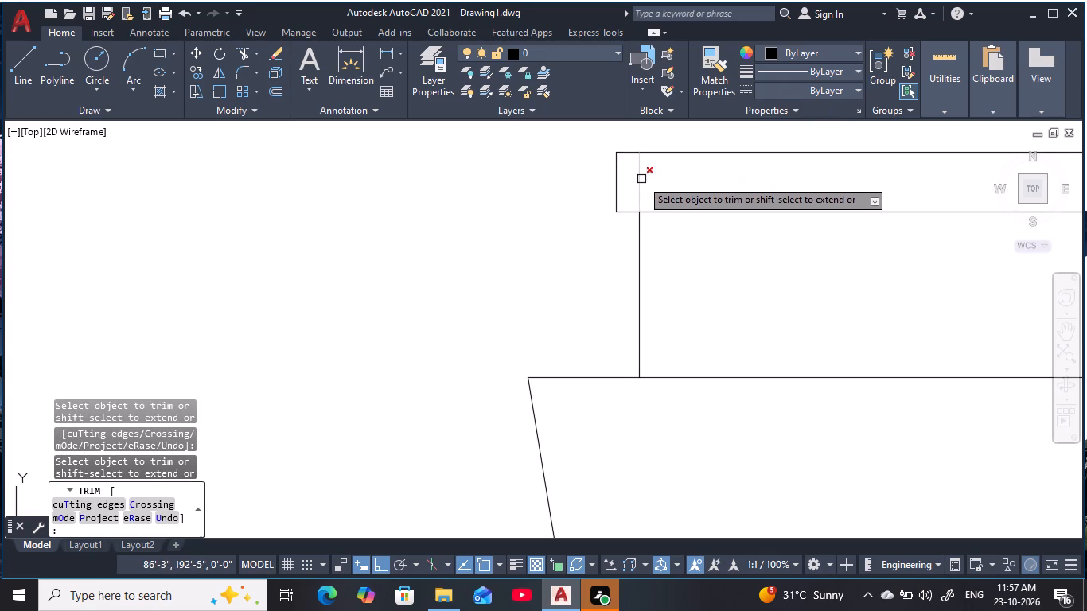
left_click(641, 179)
scroll(717, 279, "down", 3)
middle_click_drag(688, 268, 394, 232)
scroll(562, 261, "down", 1)
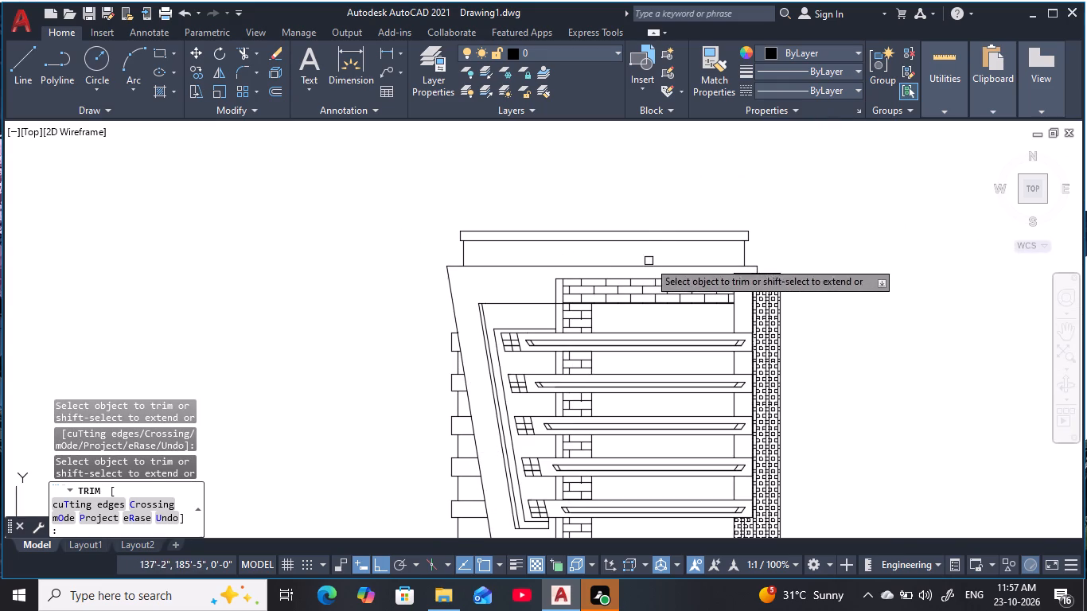
Draw a horizontal line between the two vertical lines, midway between the top band and the frame's top edge.
key("Escape")
key("Escape")
key("Escape")
middle_click_drag(647, 263, 582, 256)
key("Escape")
key("Escape")
key("Escape")
key("Escape")
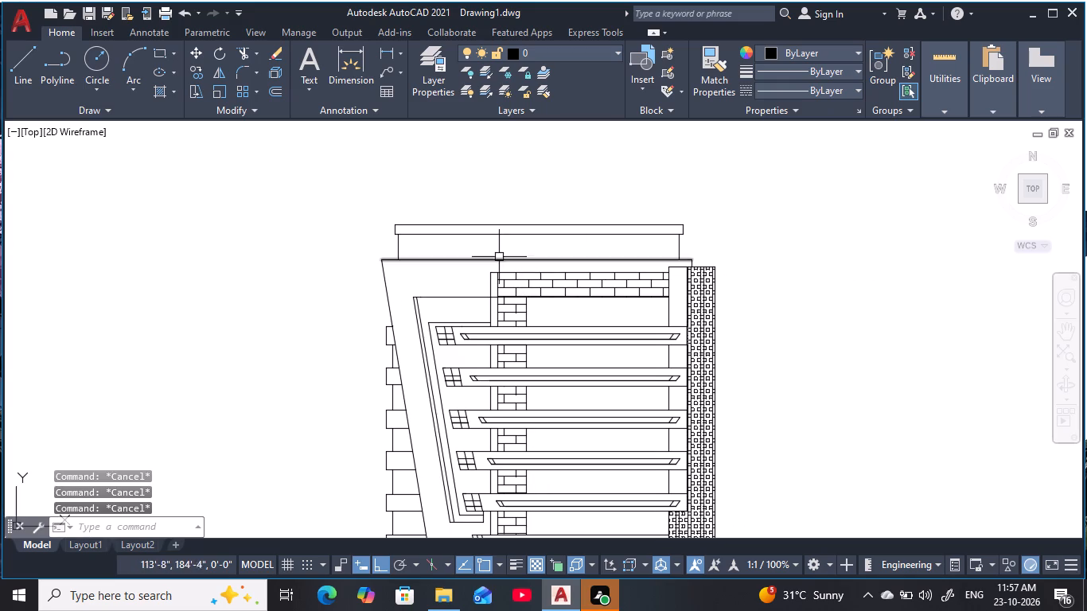
scroll(499, 255, "up", 1)
middle_click(501, 255)
key("Escape")
key("l")
key("space")
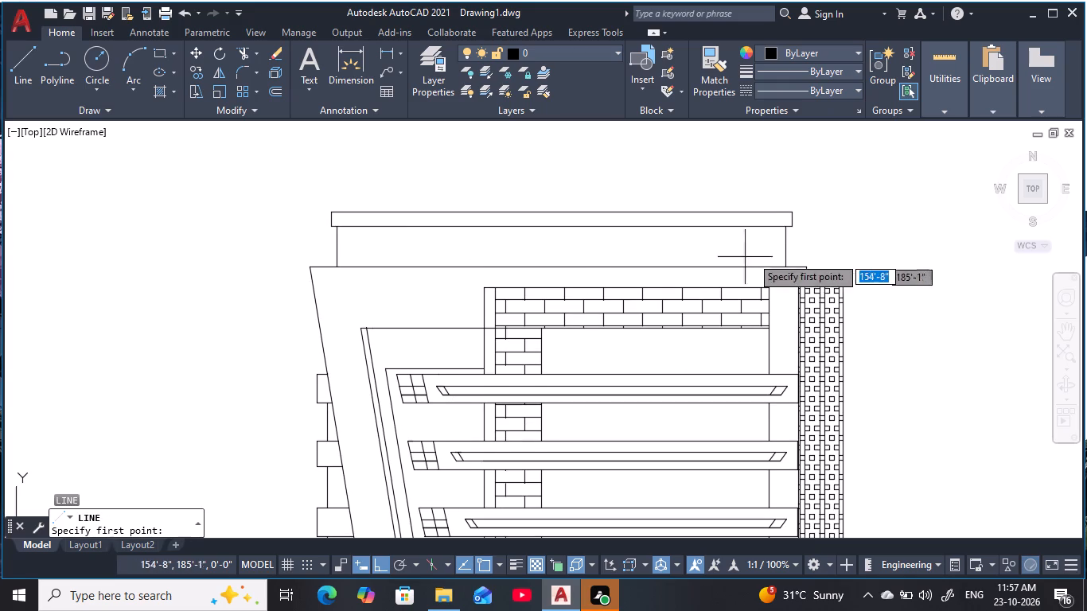
left_click(784, 247)
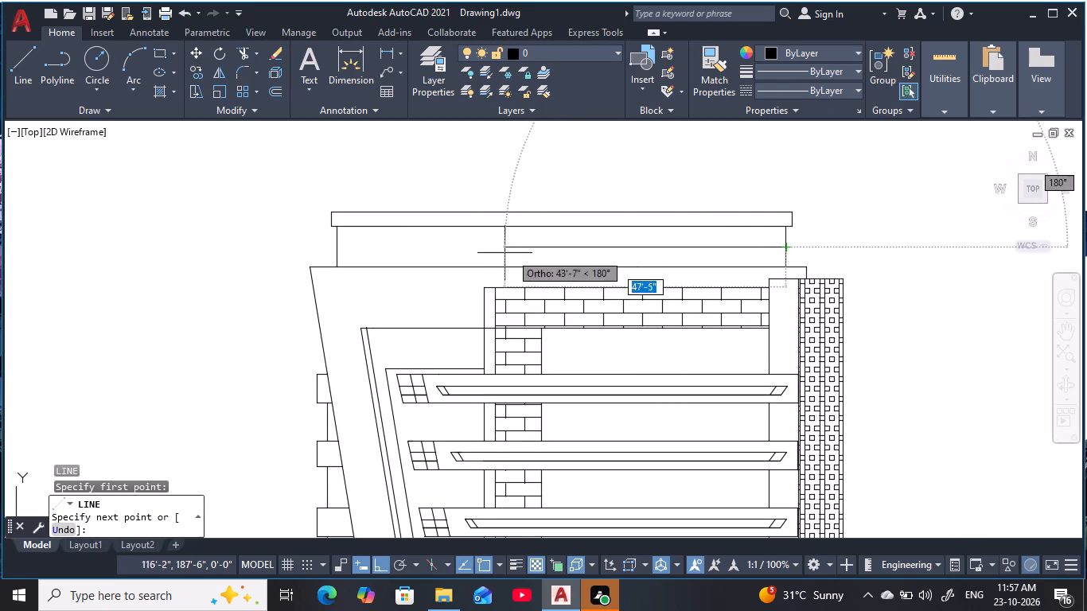
left_click(340, 248)
key("Escape")
key("Escape")
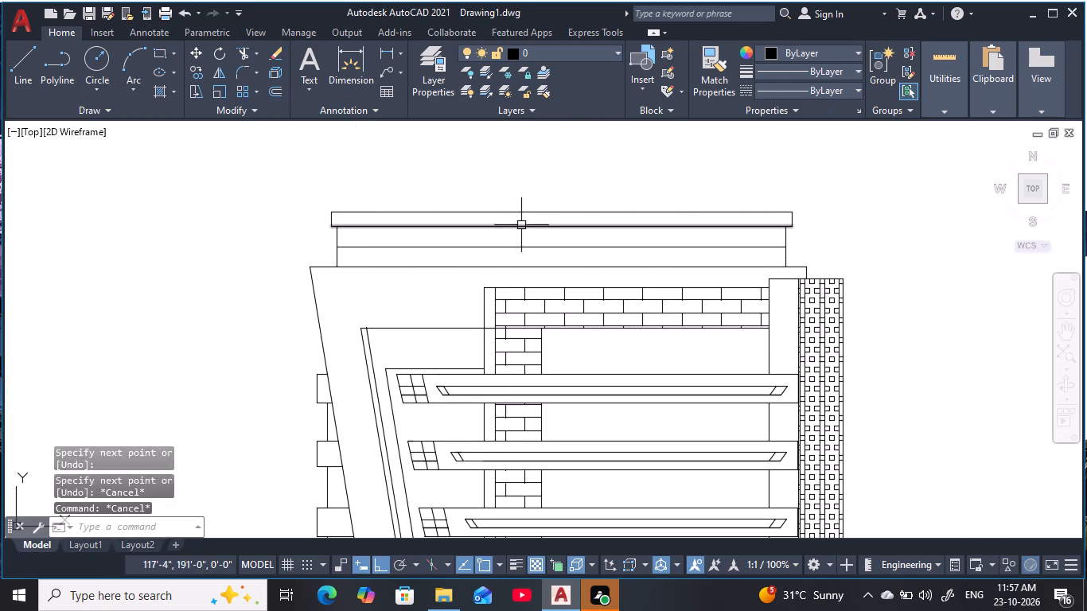
key("Escape")
key("Escape")
key("Escape")
key("Escape")
key("Escape")
key("Escape")
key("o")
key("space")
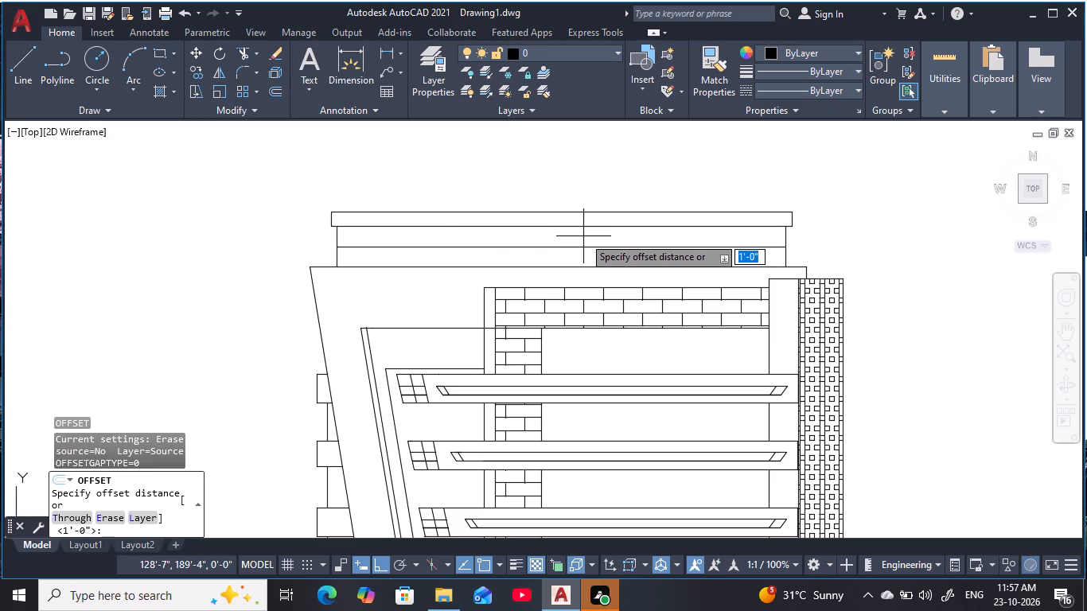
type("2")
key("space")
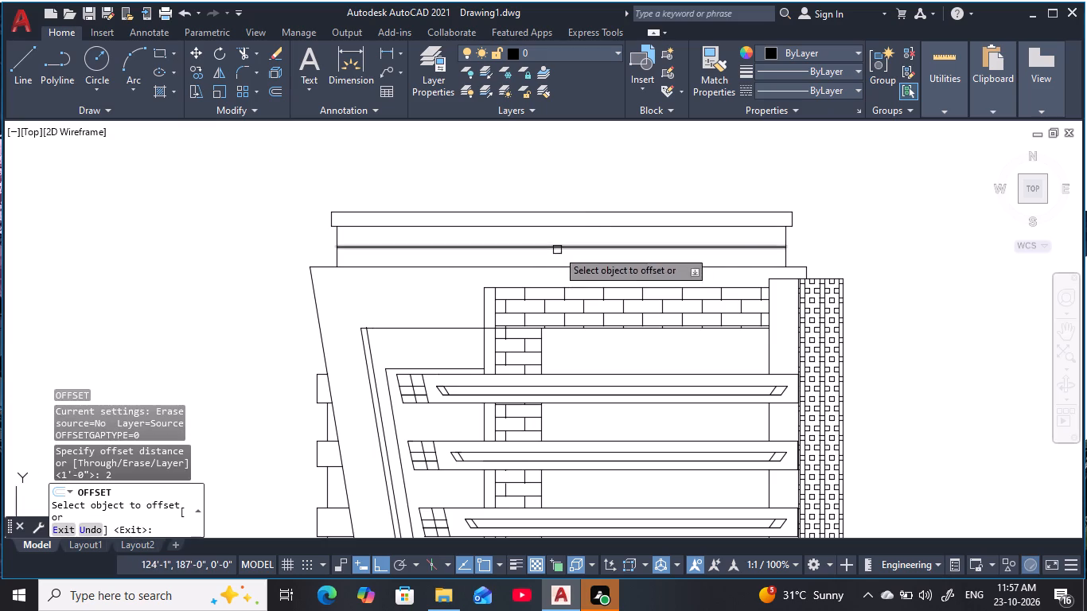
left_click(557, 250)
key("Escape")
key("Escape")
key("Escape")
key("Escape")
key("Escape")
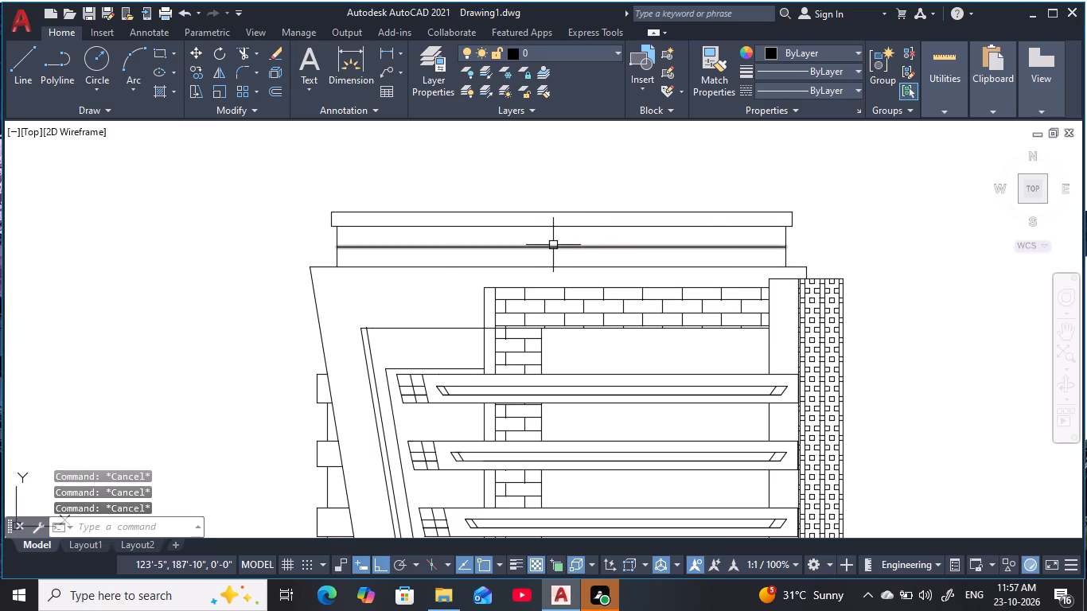
Offset the new horizontal line below the top band 6" upward and 6" downward.
key("o")
key("space")
type("6")
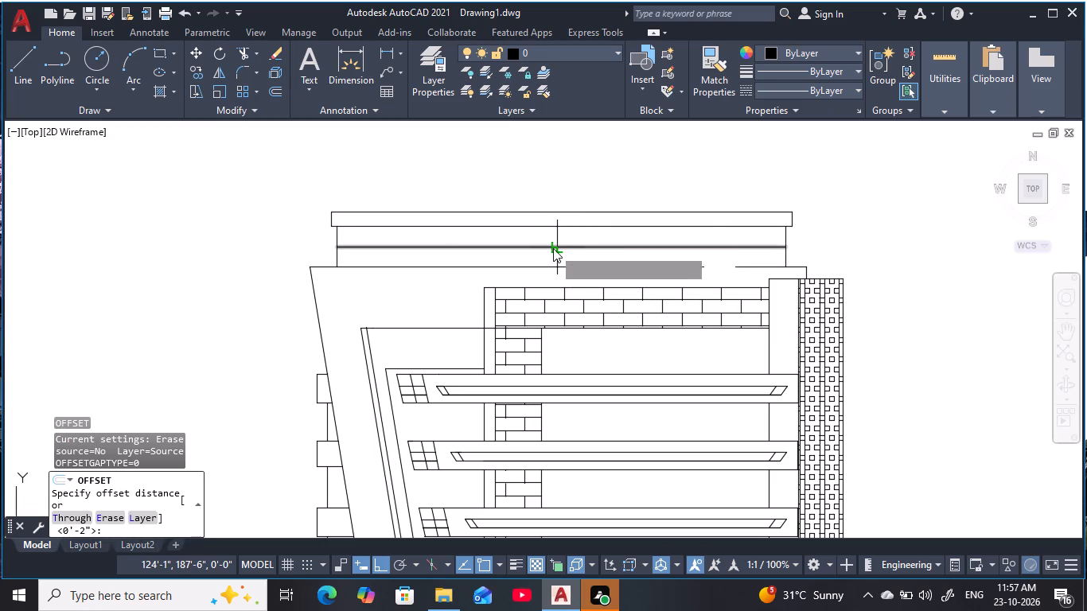
key("space")
left_click(554, 247)
left_click(560, 227)
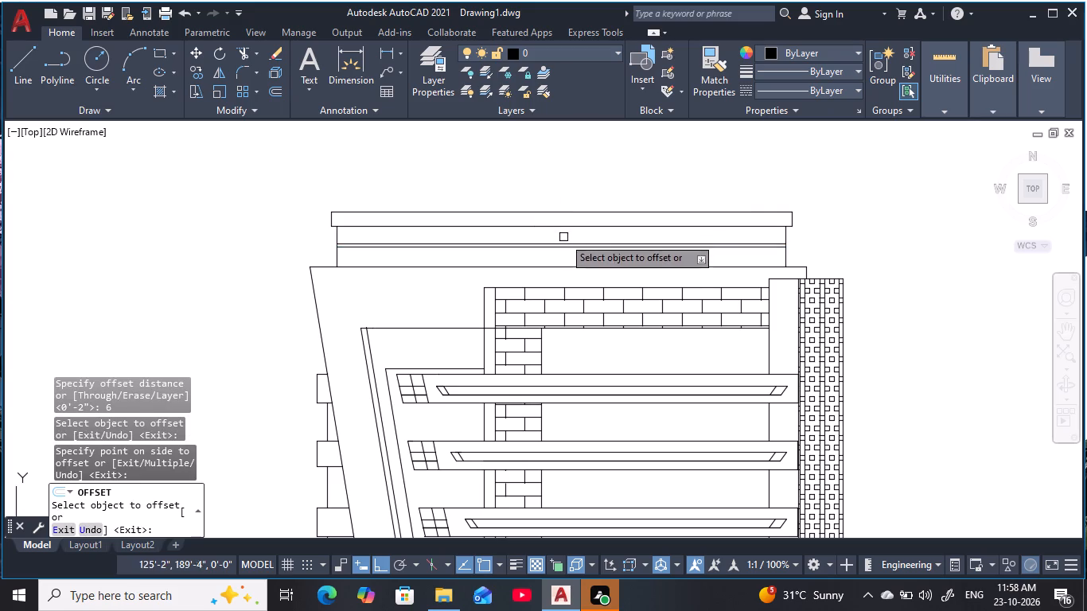
left_click(562, 249)
left_click(567, 295)
key("Escape")
key("Escape")
key("Escape")
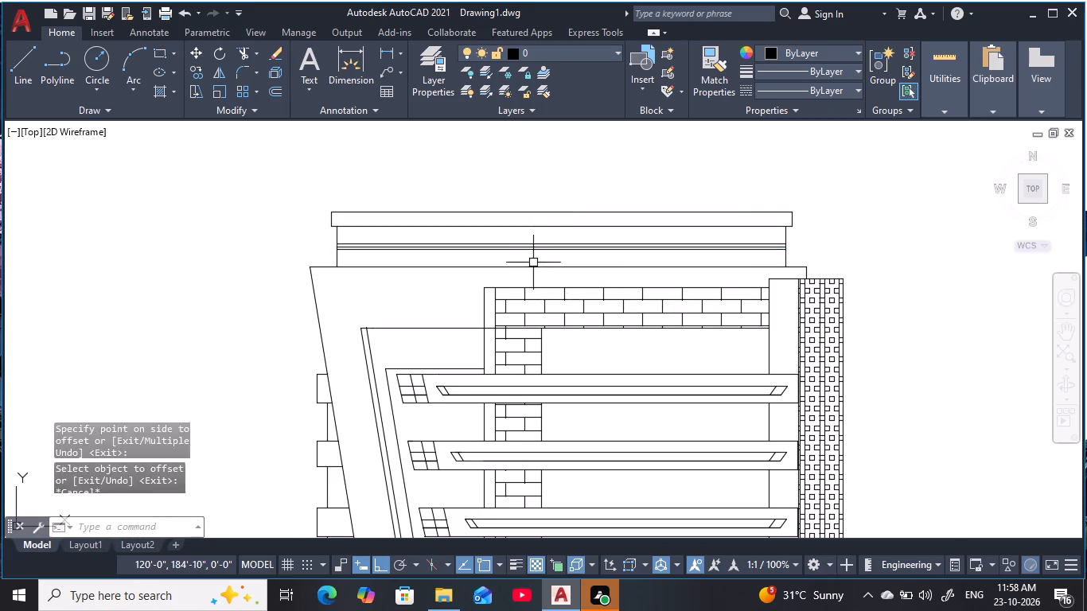
Erase the original middle line between the two 6" offset lines.
scroll(535, 260, "up", 2)
key("Escape")
left_click(543, 225)
type("e")
key("space")
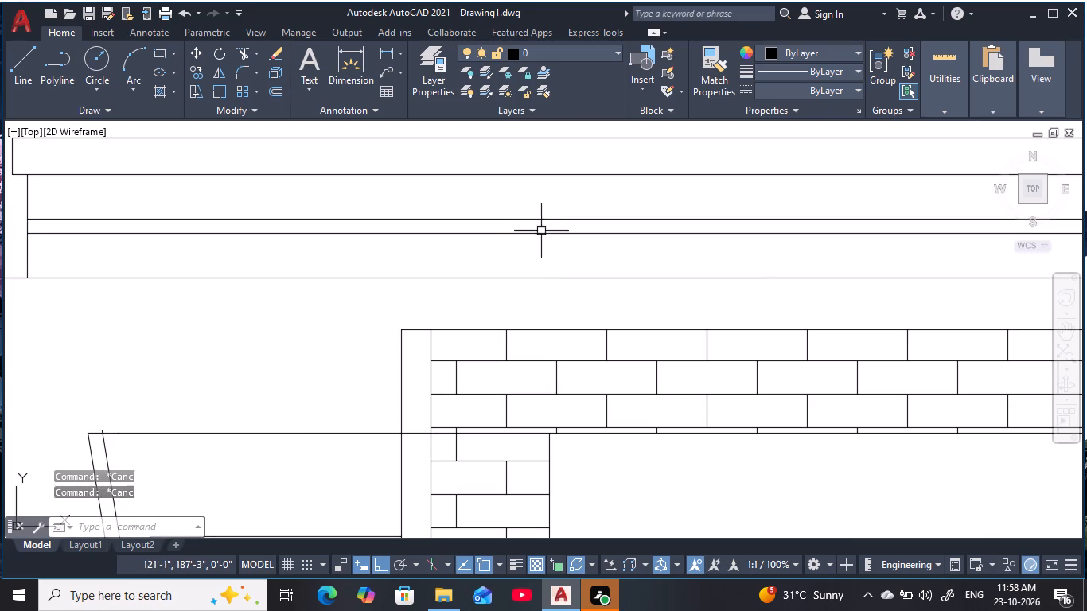
key("Escape")
scroll(545, 254, "down", 2)
middle_click_drag(548, 258, 501, 253)
key("Escape")
key("Escape")
key("Escape")
key("Escape")
key("Escape")
key("Escape")
key("Escape")
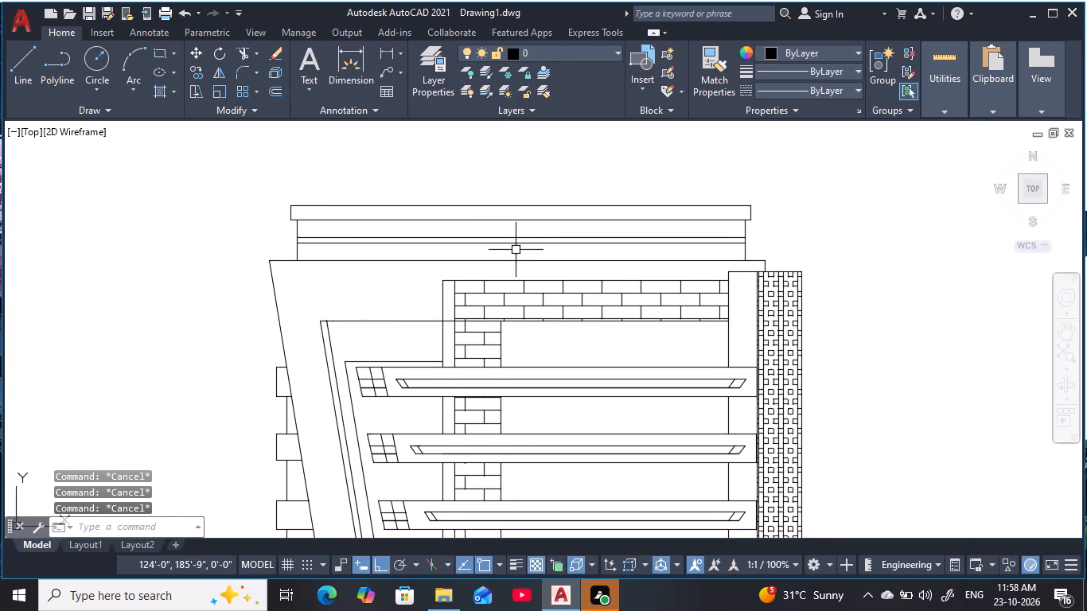
key("Escape")
key("Escape")
key("Escape")
key("Escape")
key("Escape")
key("Escape")
key("Escape")
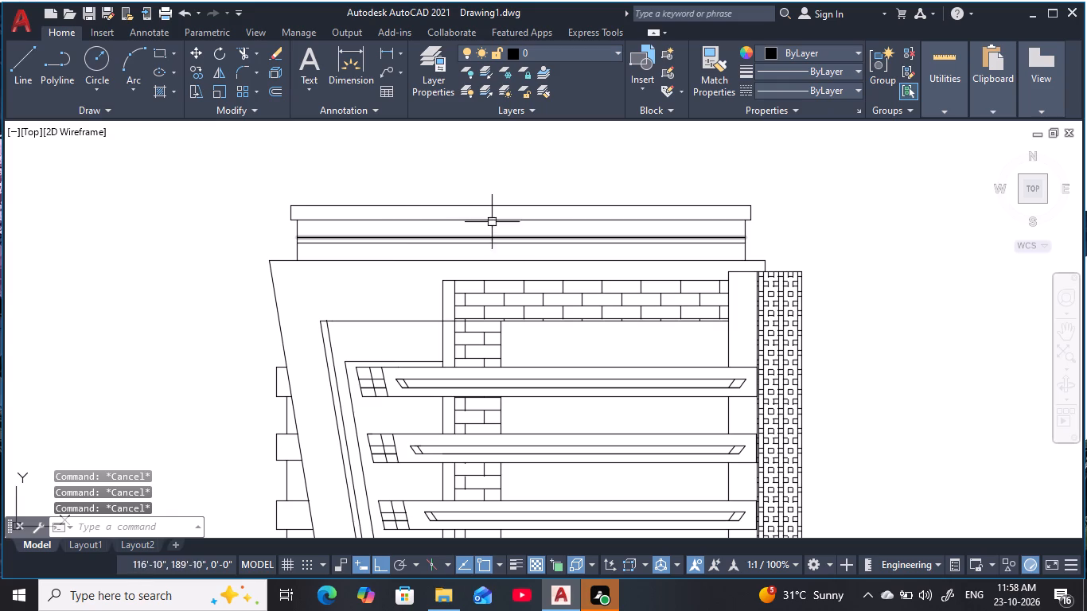
key("Escape")
key("Escape")
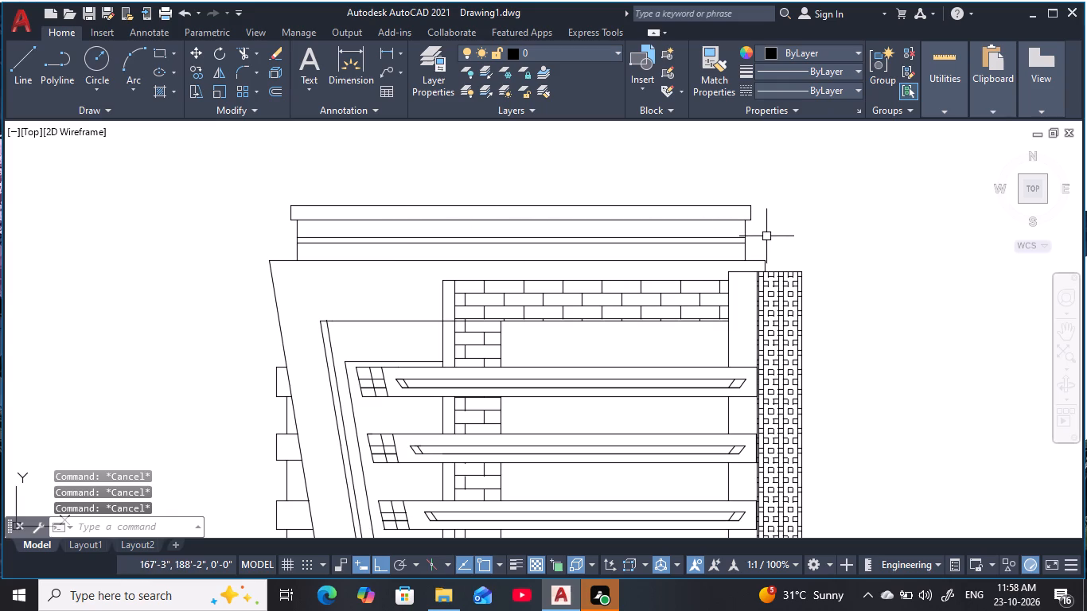
Extend the top band's right and left end verticals down to the frame's top edge.
key("e")
type("x")
key("space")
scroll(759, 227, "up", 2)
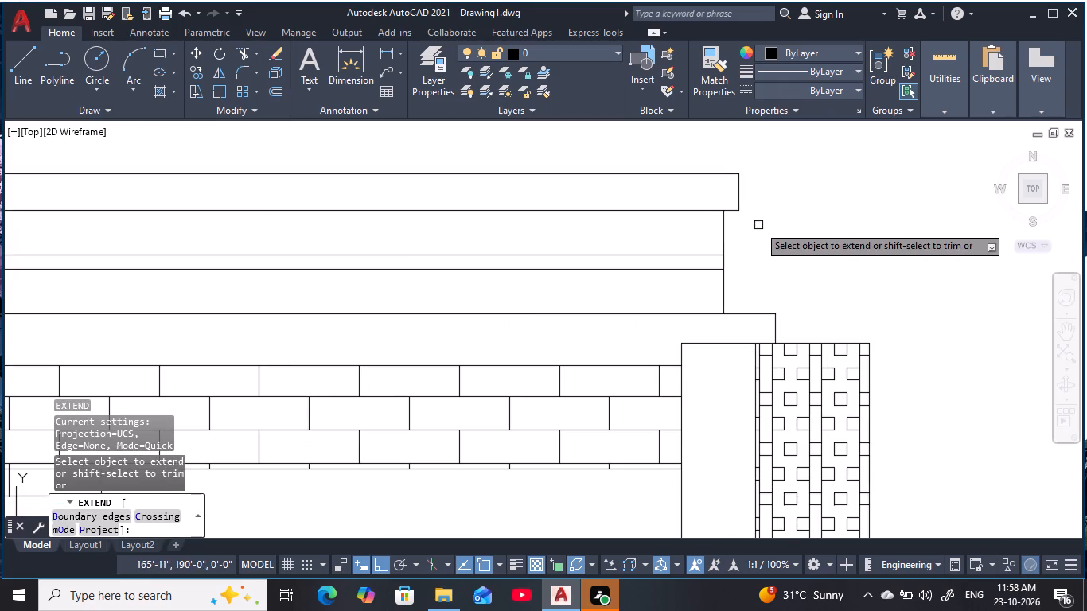
left_click(736, 198)
middle_click_drag(586, 267, 928, 246)
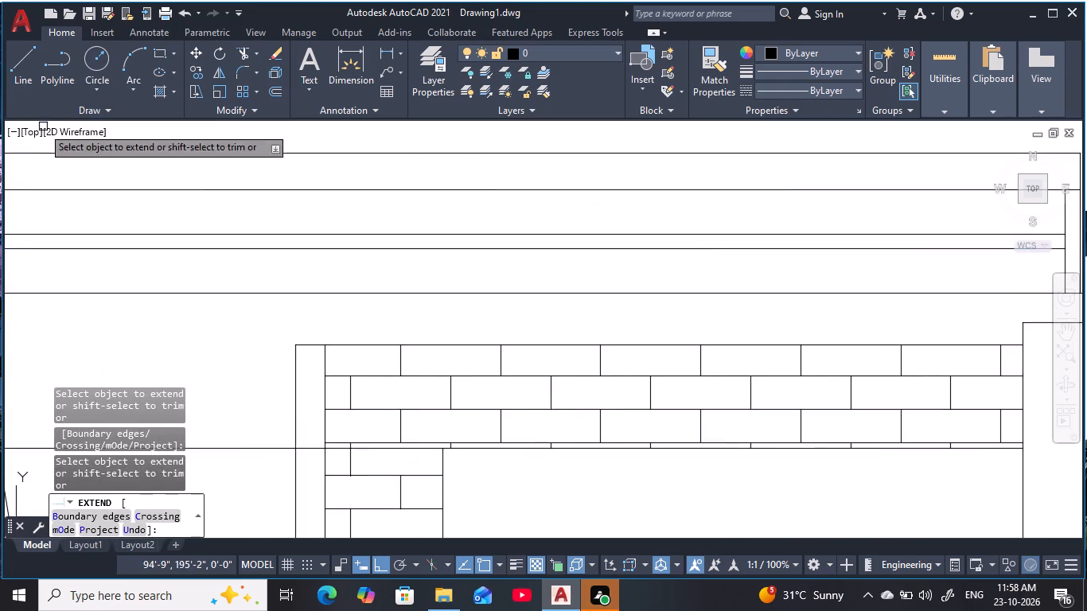
middle_click_drag(48, 134, 443, 185)
left_click(300, 228)
key("Escape")
key("Escape")
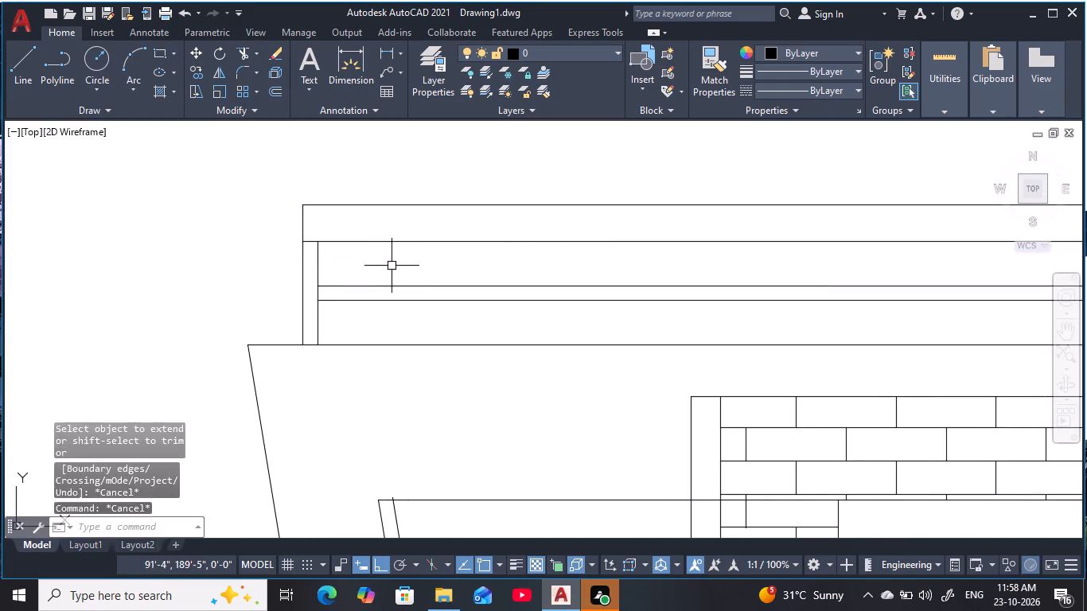
key("Escape")
Extend both middle horizontal lines to the outer verticals at their left and right ends.
key("e")
key("x")
key("space")
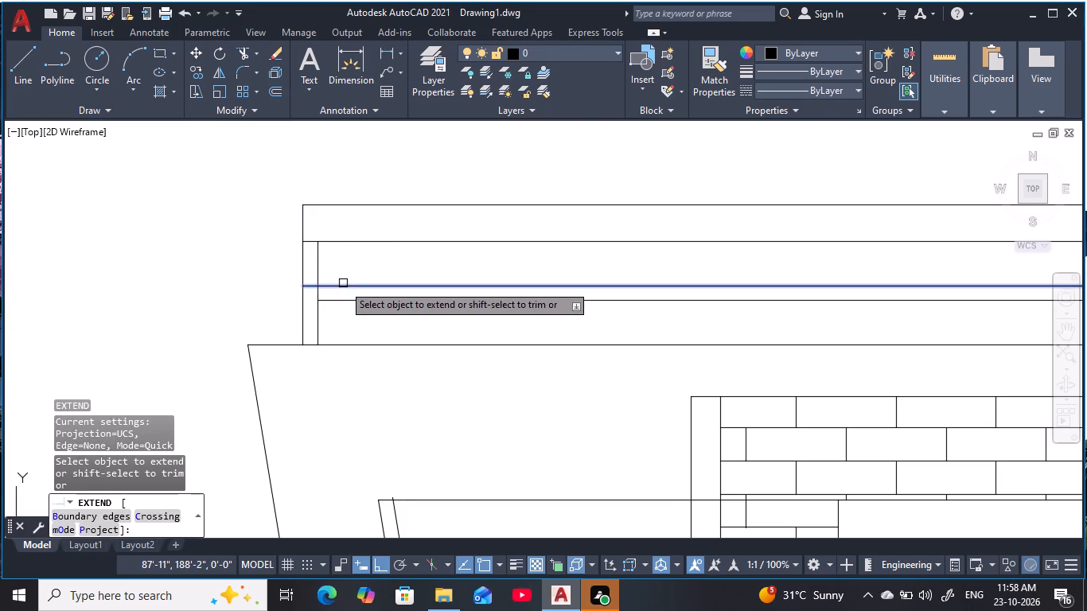
left_click(343, 285)
left_click(348, 300)
scroll(417, 302, "down", 2)
middle_click_drag(412, 301, 91, 260)
scroll(498, 267, "up", 1)
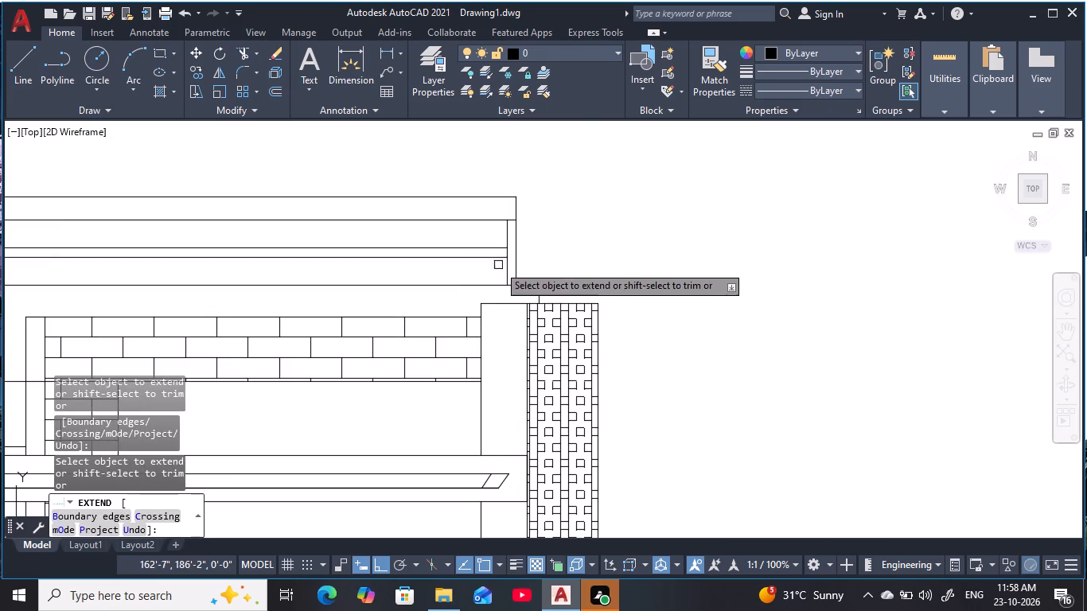
left_click_drag(497, 239, 501, 263)
key("Escape")
key("Escape")
key("Escape")
key("Escape")
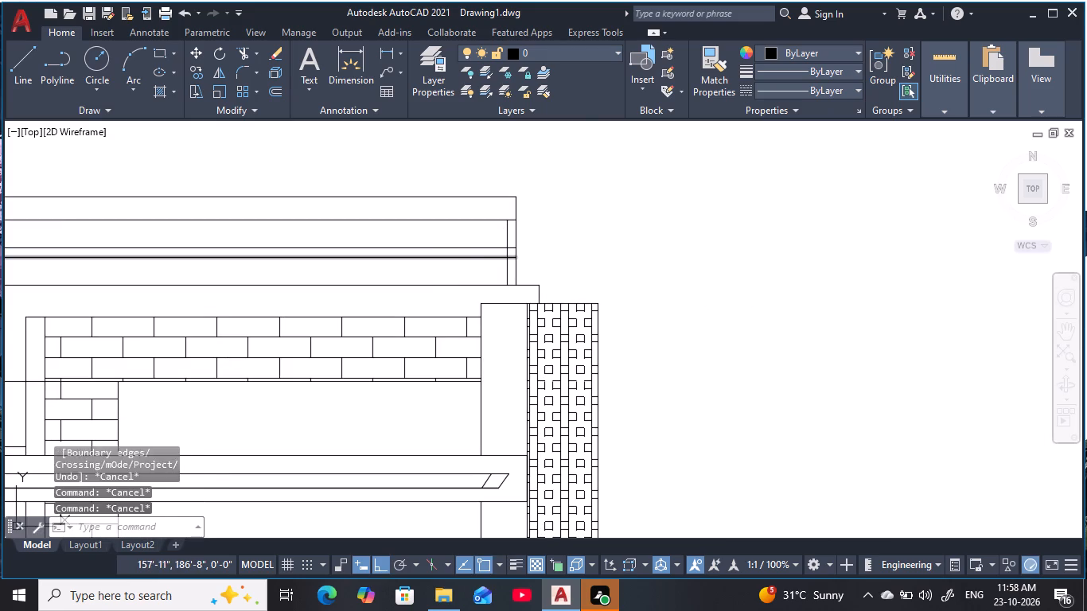
key("Escape")
Trim the middle strip's right end: the outer vertical above and below the strip and the inner vertical inside it.
type("tr")
key("space")
scroll(512, 230, "up", 1)
left_click(515, 232)
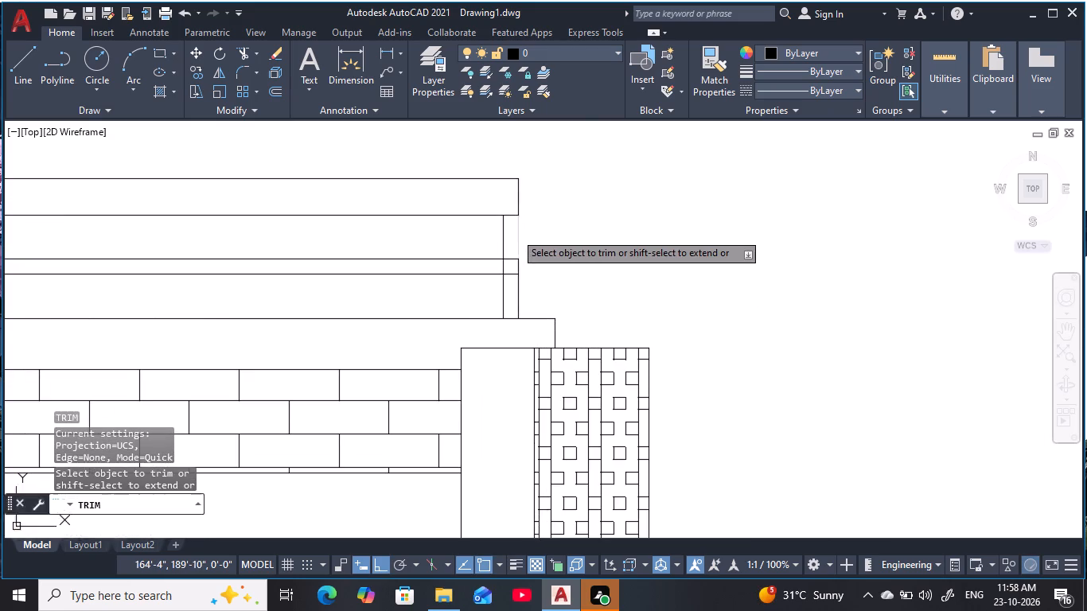
left_click(516, 287)
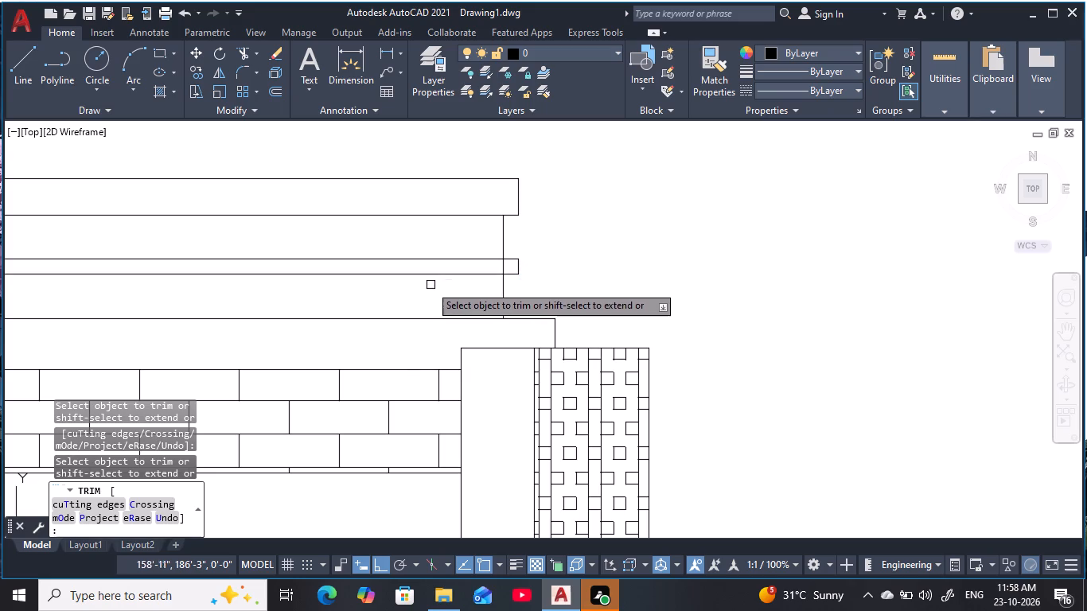
middle_click_drag(428, 286, 774, 220)
scroll(428, 286, "down", 1)
scroll(834, 206, "up", 2)
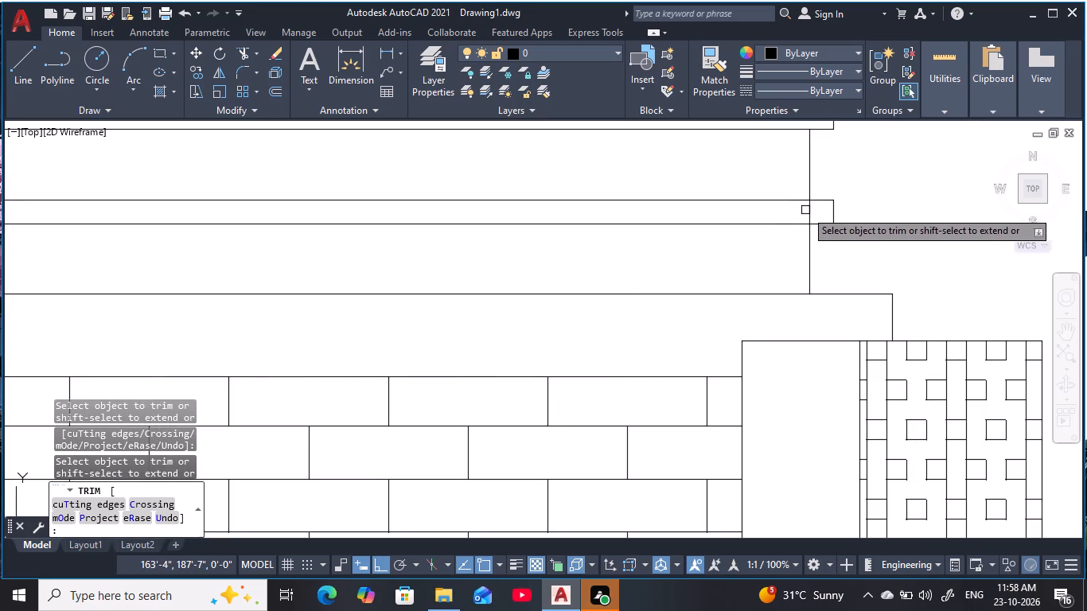
left_click(808, 210)
Trim the middle strip's left end: the inner vertical inside the strip and the outer vertical below and above it.
scroll(595, 261, "down", 1)
middle_click_drag(594, 261, 984, 261)
scroll(209, 239, "down", 2)
middle_click_drag(216, 239, 410, 237)
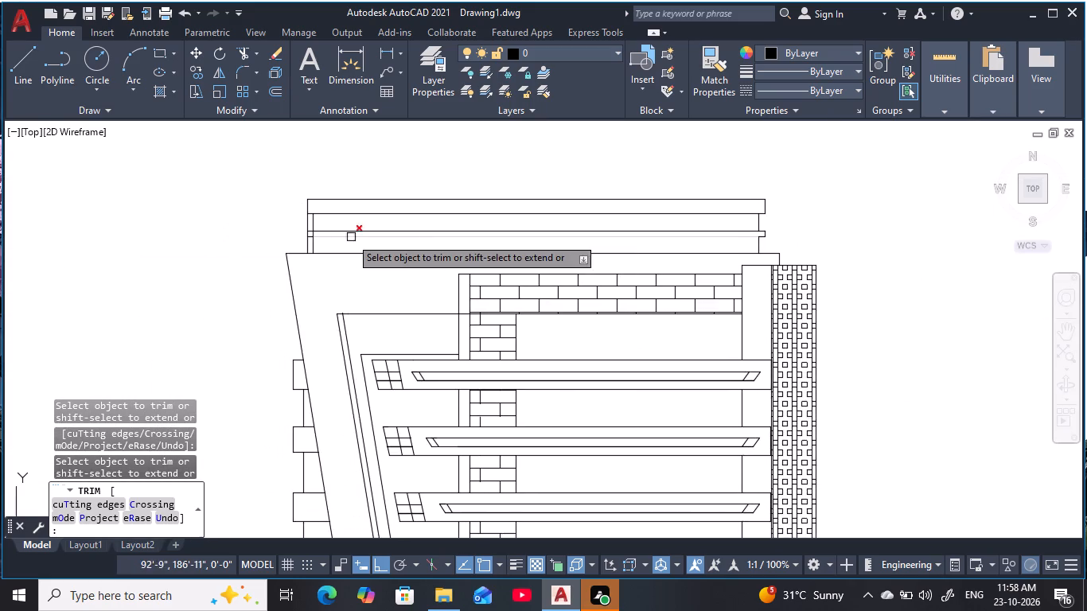
scroll(308, 227, "up", 3)
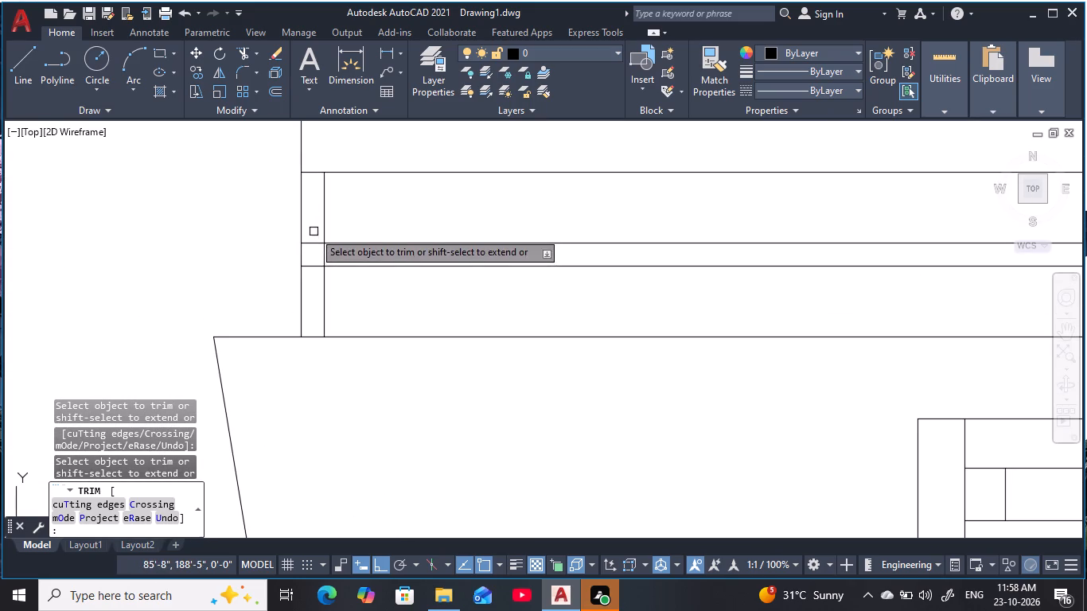
scroll(315, 228, "up", 1)
left_click(328, 264)
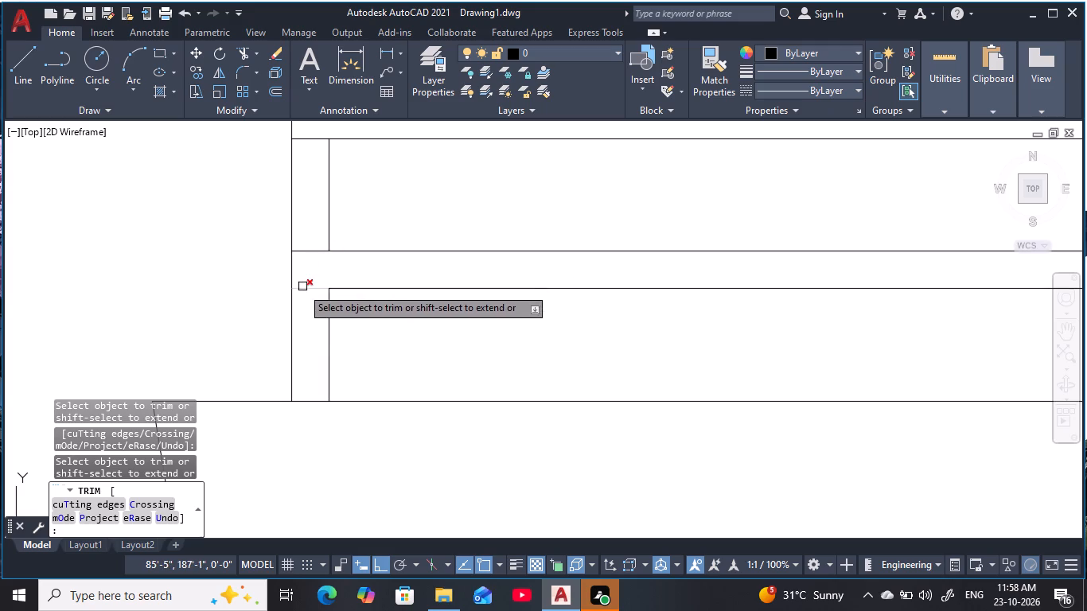
left_click(289, 323)
left_click(279, 218)
left_click(305, 216)
scroll(442, 218, "down", 2)
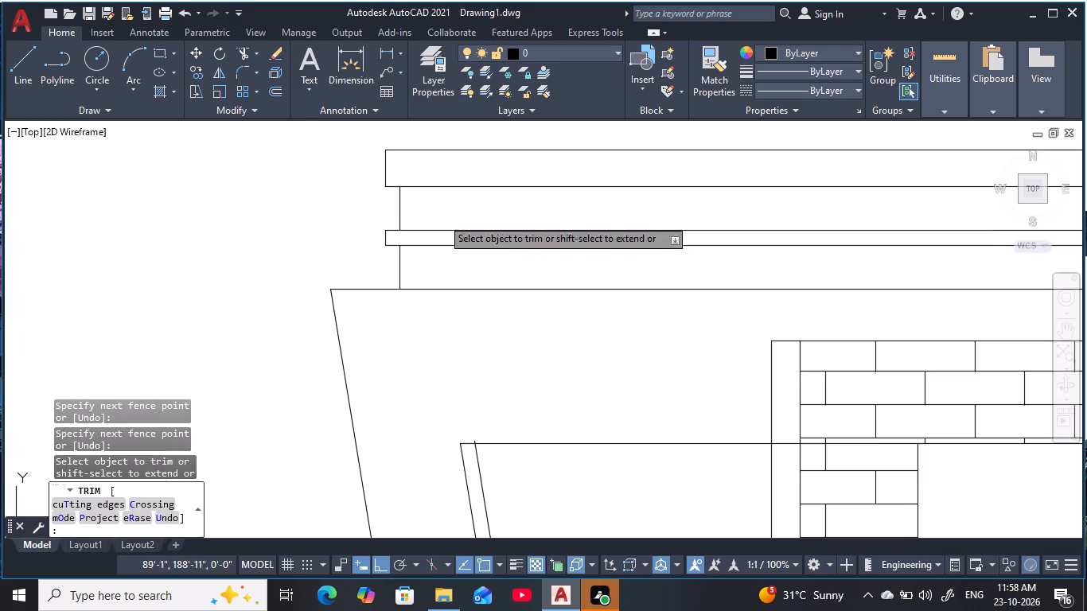
middle_click_drag(448, 216, 260, 213)
scroll(268, 213, "down", 3)
key("Escape")
key("Escape")
key("Escape")
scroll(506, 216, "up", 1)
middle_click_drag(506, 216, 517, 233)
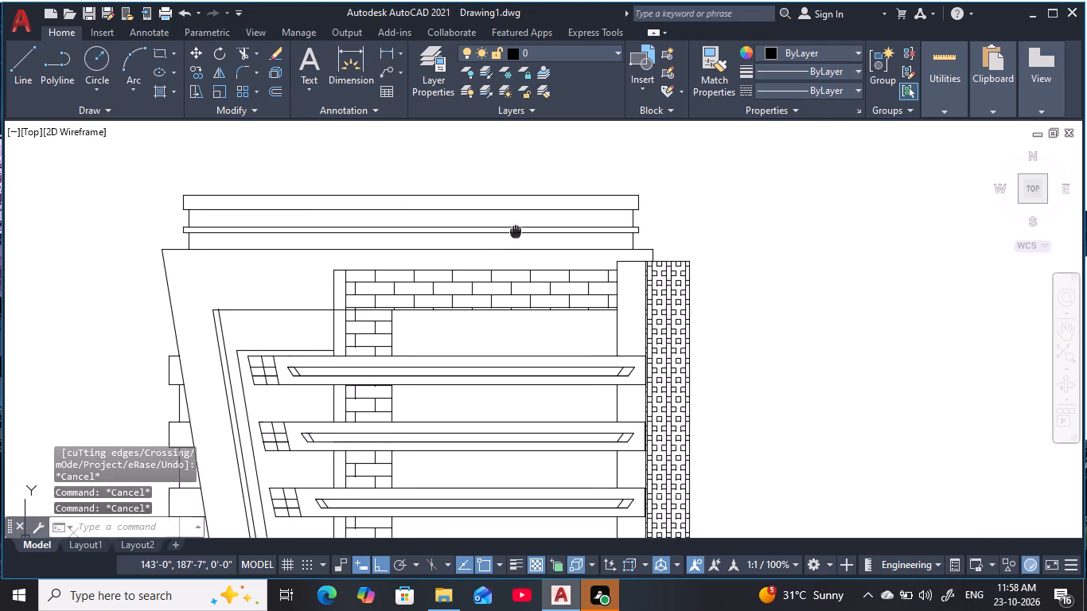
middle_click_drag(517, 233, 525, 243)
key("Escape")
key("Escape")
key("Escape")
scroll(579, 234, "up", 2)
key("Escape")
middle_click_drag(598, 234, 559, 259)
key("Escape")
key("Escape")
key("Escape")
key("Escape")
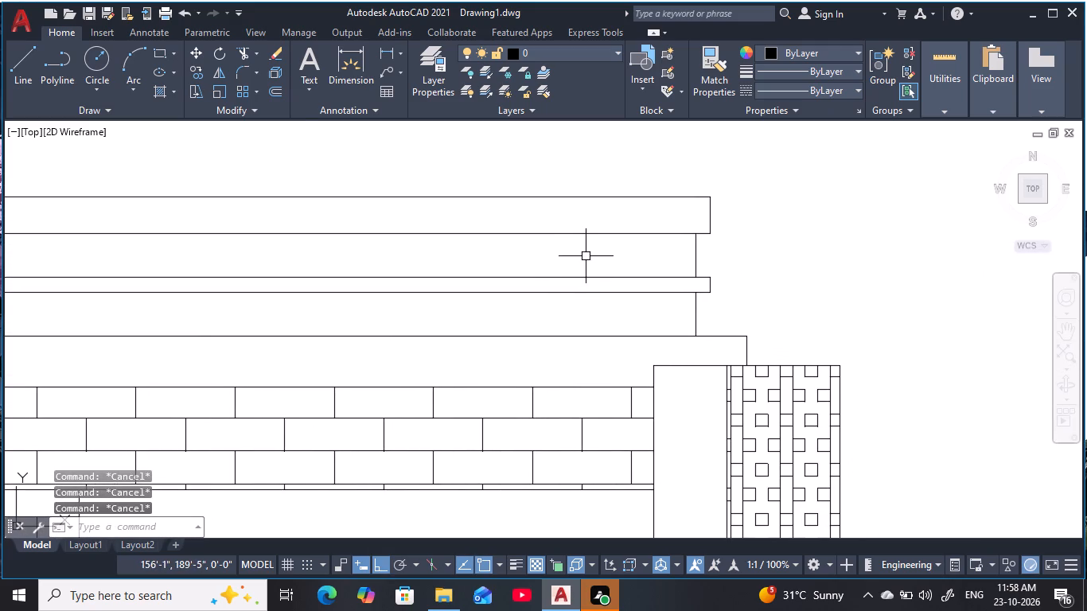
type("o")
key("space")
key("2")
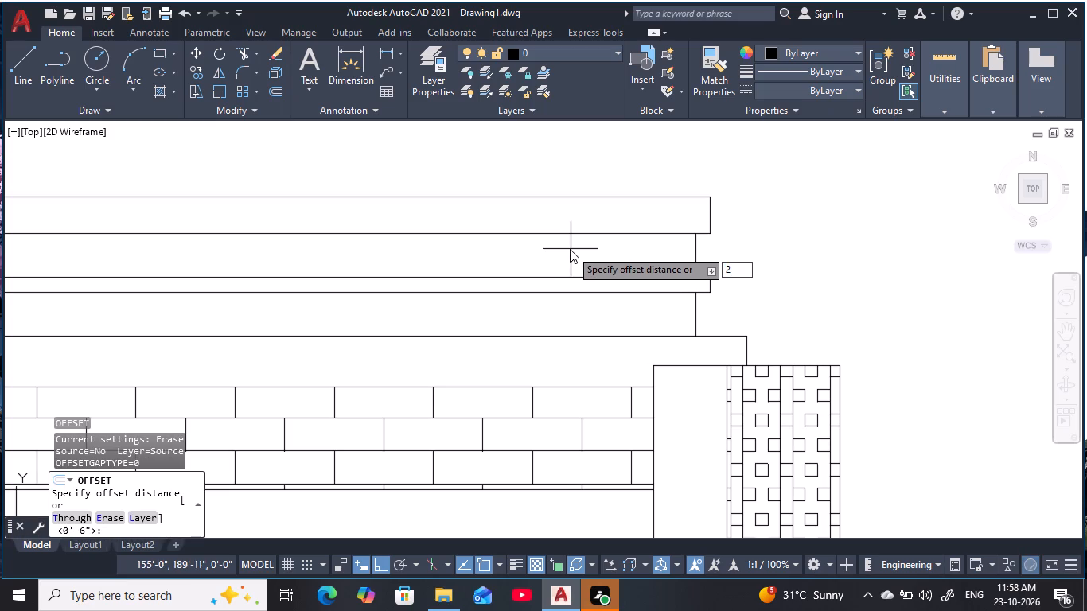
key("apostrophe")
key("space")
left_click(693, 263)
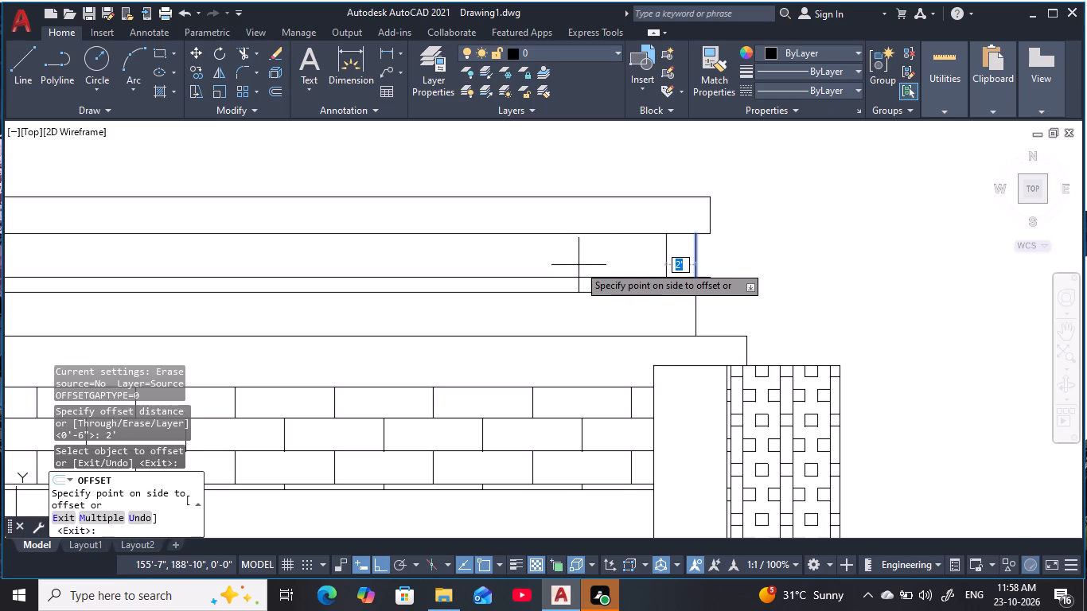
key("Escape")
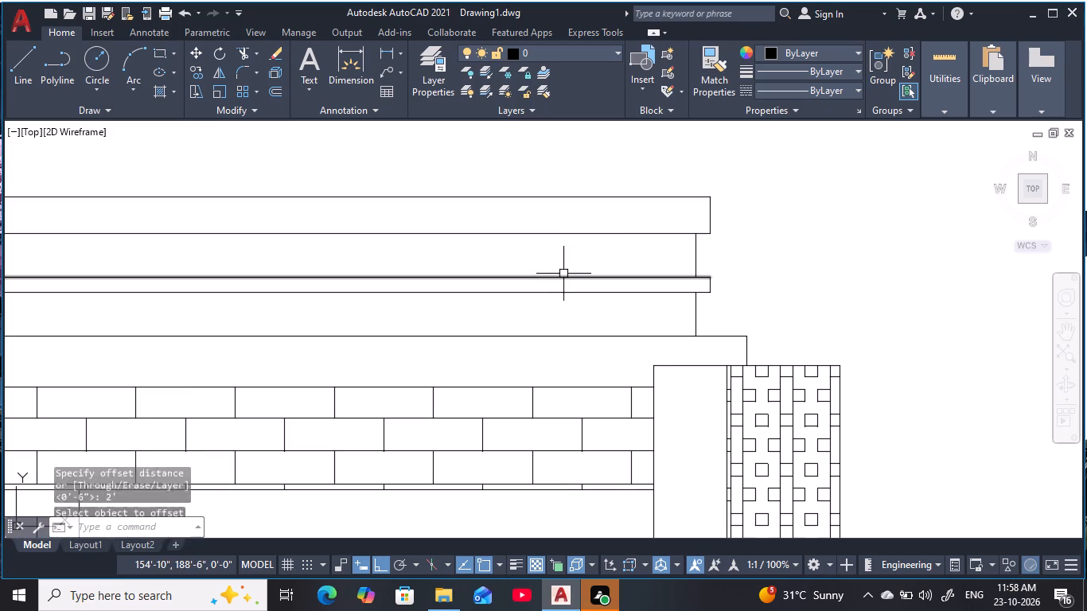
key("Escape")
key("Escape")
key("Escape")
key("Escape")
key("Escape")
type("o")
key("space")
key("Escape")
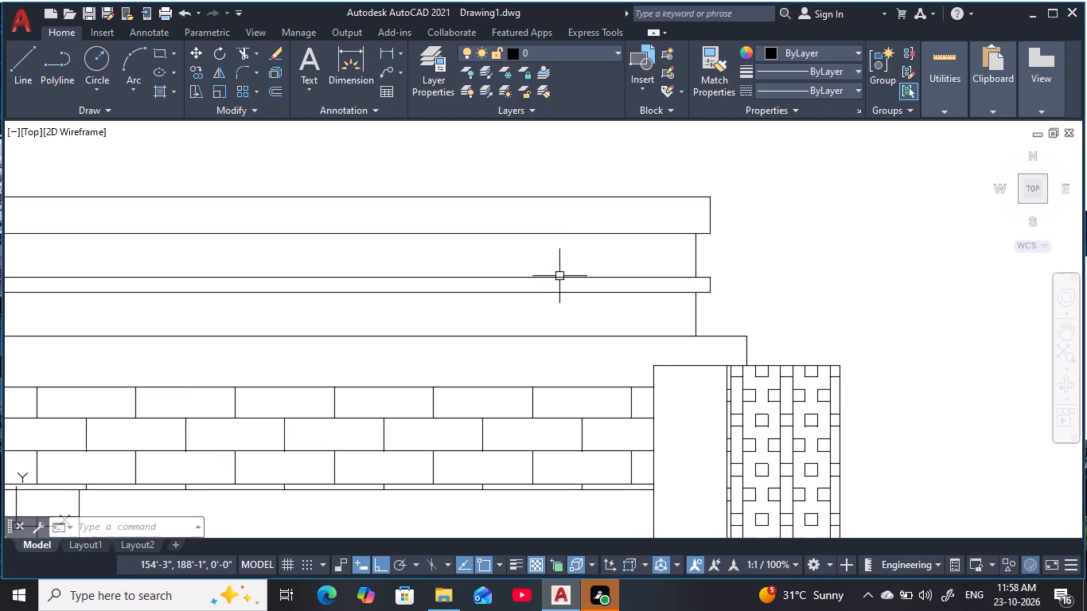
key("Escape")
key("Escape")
Offset the right-end vertical between the top band and middle strip repeatedly at 2'-6" intervals, filling the upper gap to its left end.
type("o")
key("space")
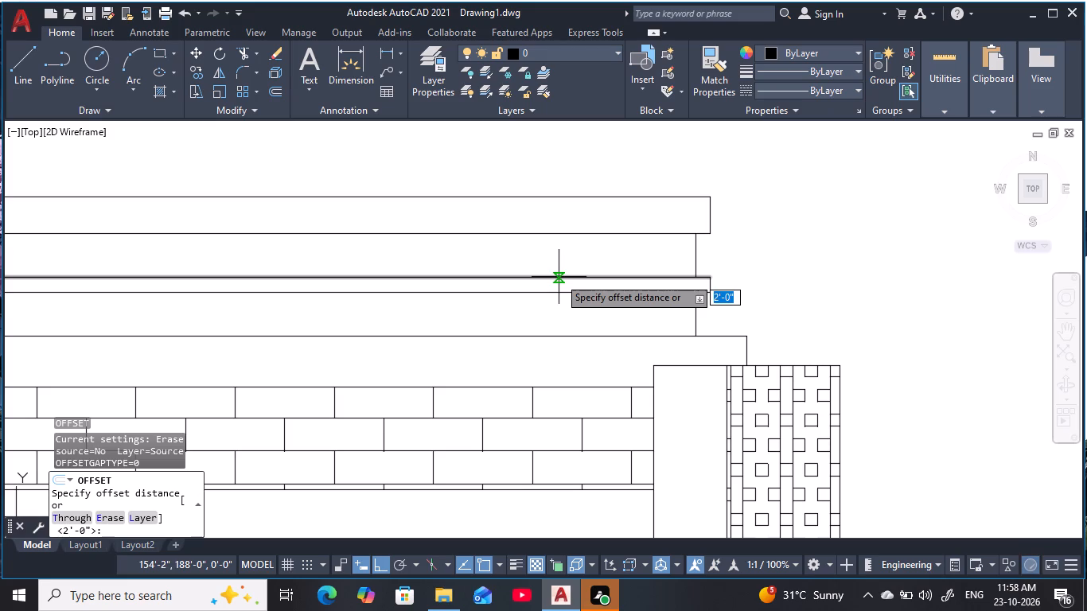
type("2'")
type("6")
key("space")
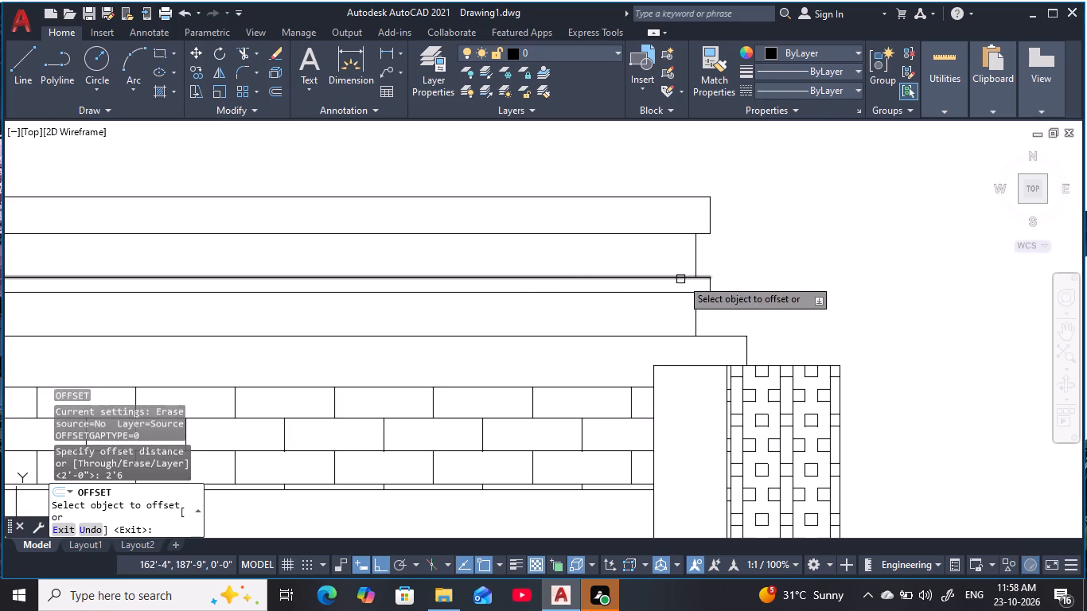
left_click(695, 259)
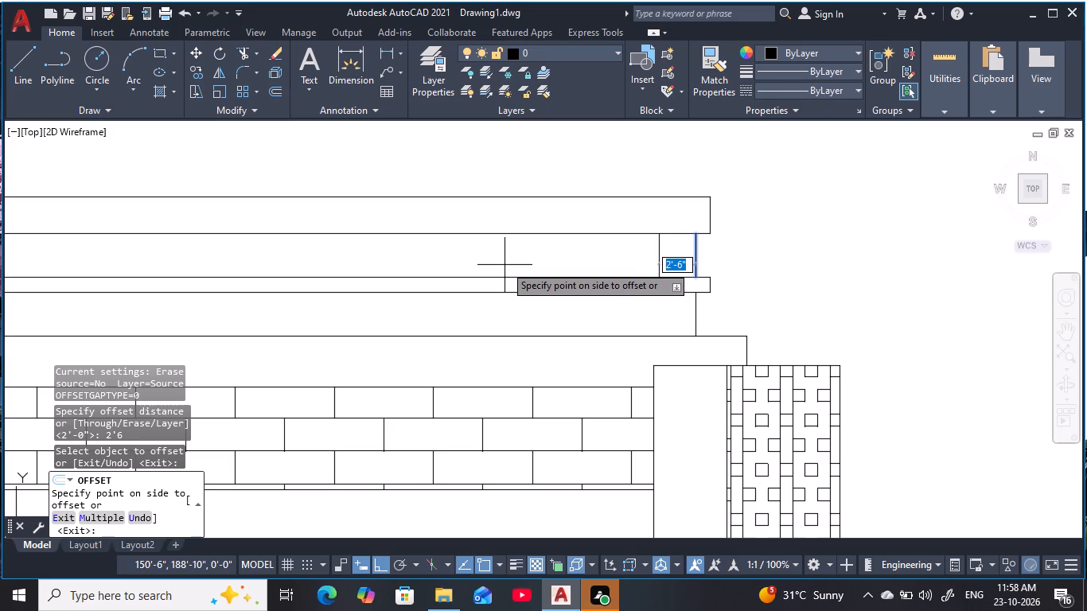
type("m")
key("space")
left_click(502, 265)
left_click(447, 267)
scroll(447, 267, "down", 1)
double_click(446, 267)
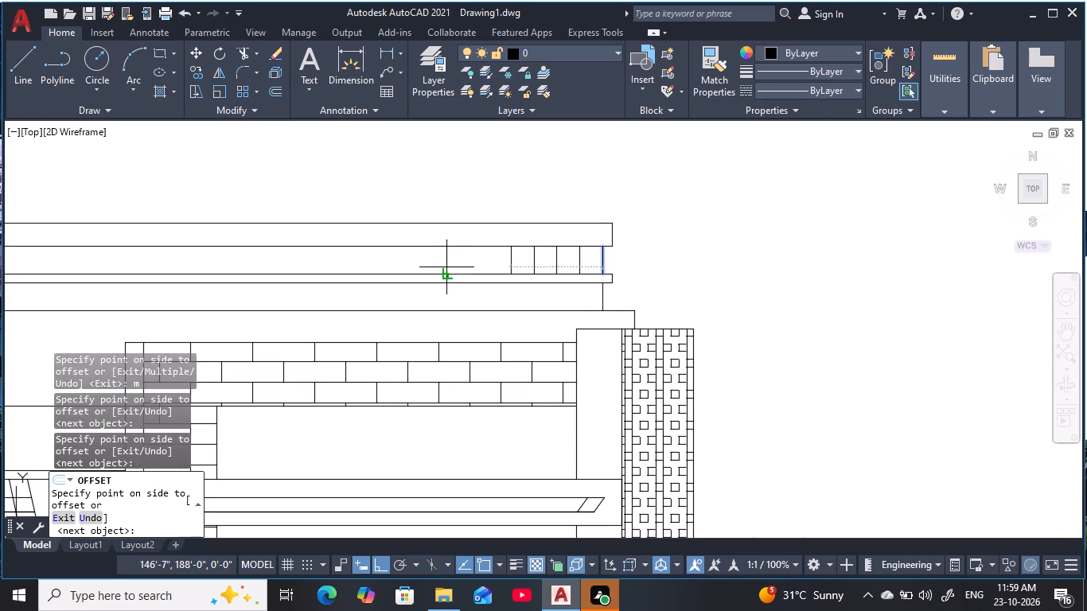
middle_click_drag(445, 267, 642, 245)
left_click_drag(579, 253, 571, 253)
left_click_drag(519, 248, 497, 248)
left_click_drag(474, 248, 461, 251)
left_click_drag(427, 251, 376, 248)
left_click(360, 247)
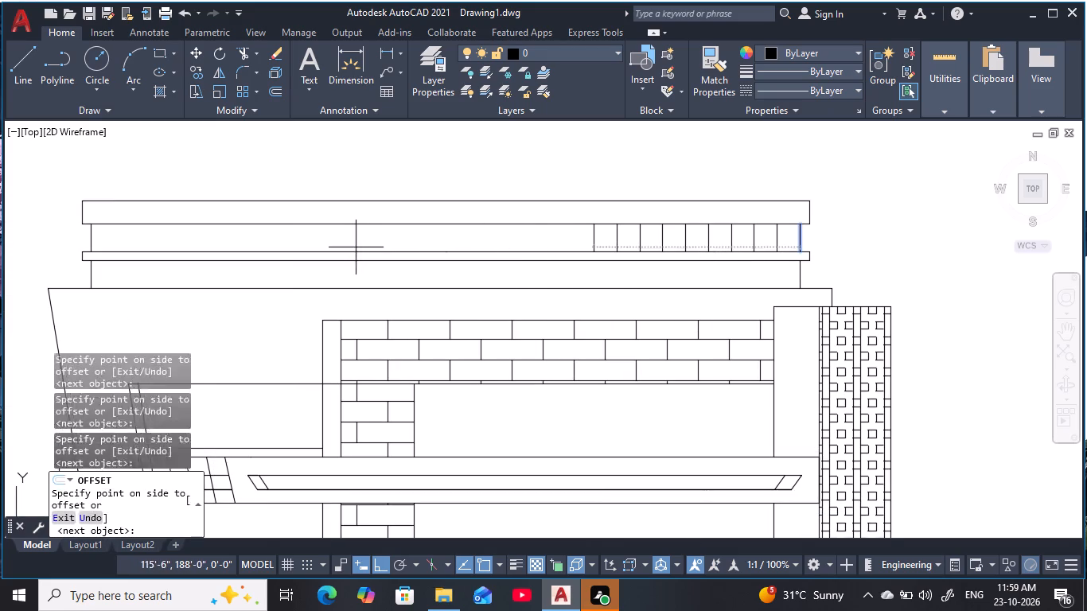
left_click_drag(339, 247, 308, 241)
left_click(279, 235)
left_click(270, 233)
left_click(263, 232)
left_click_drag(242, 233, 232, 234)
left_click_drag(213, 234, 205, 236)
left_click(195, 238)
left_click_drag(181, 239, 169, 243)
left_click_drag(141, 239, 133, 239)
left_click_drag(106, 239, 79, 237)
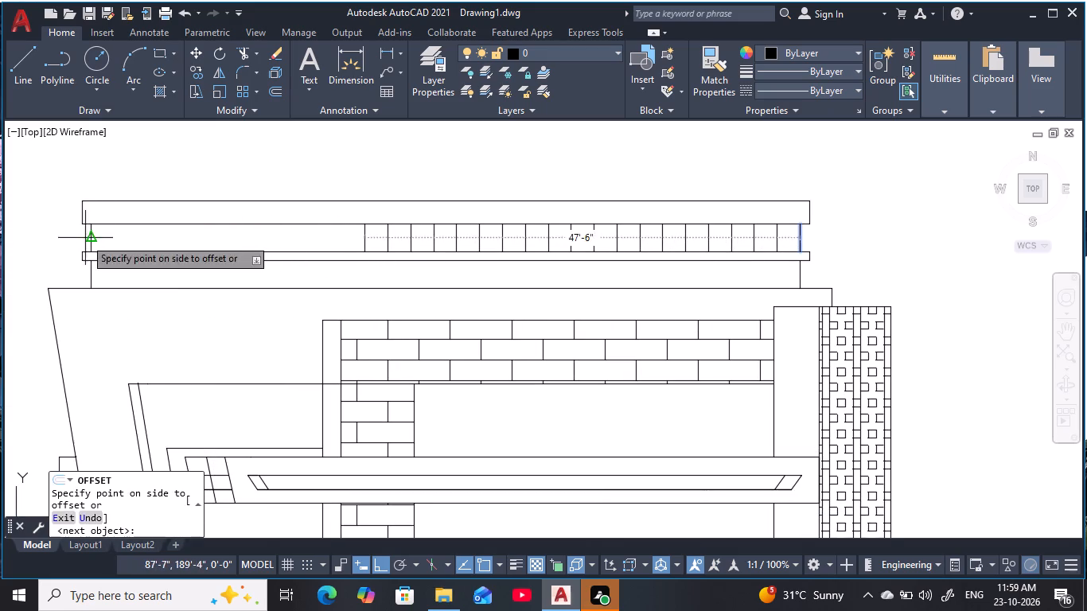
left_click(59, 233)
triple_click(49, 231)
triple_click(47, 228)
triple_click(47, 228)
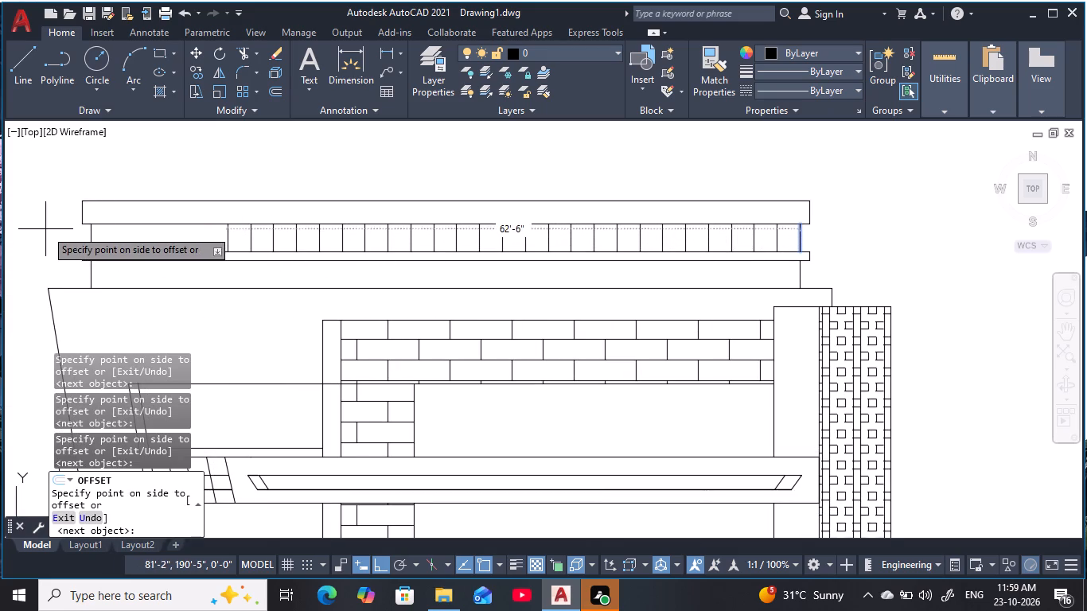
middle_click_drag(57, 231, 227, 220)
left_click(177, 224)
triple_click(166, 225)
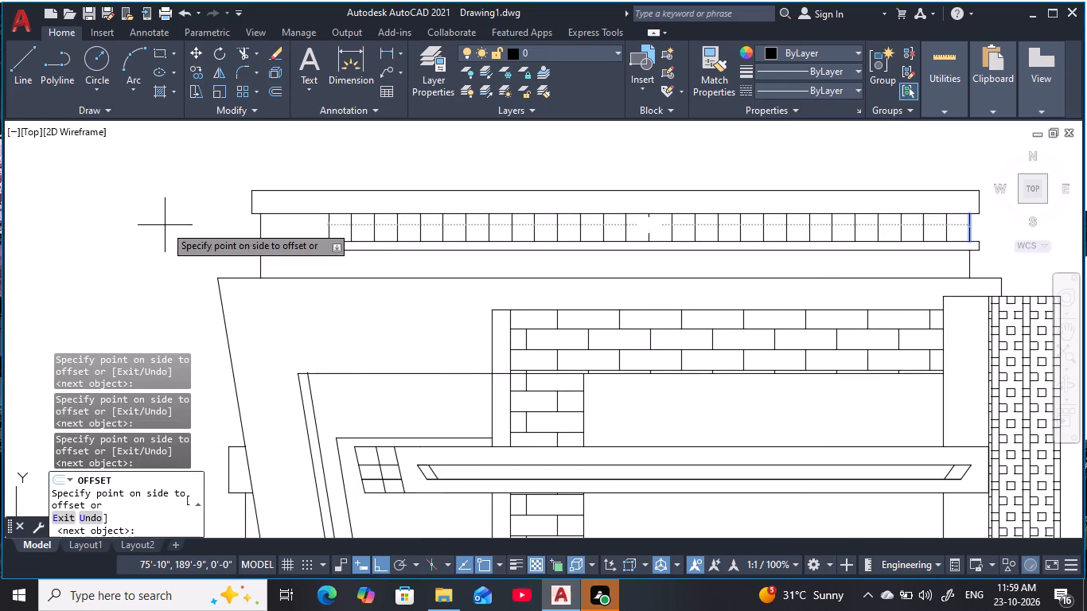
triple_click(165, 225)
left_click(159, 225)
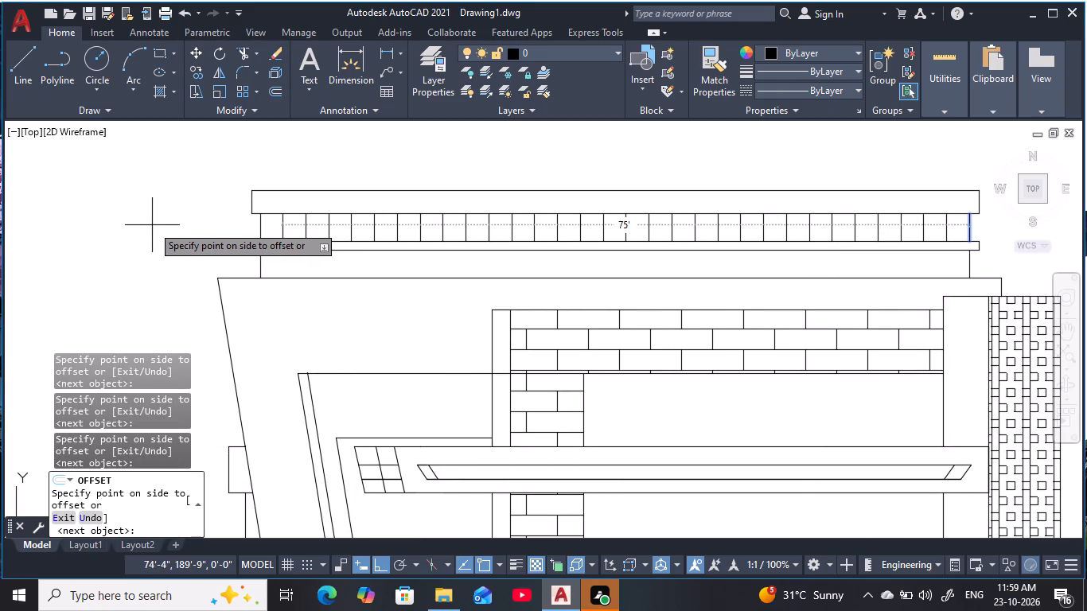
left_click(152, 225)
key("Escape")
key("Escape")
key("Escape")
key("Escape")
middle_click_drag(532, 259, 419, 271)
key("Escape")
key("Escape")
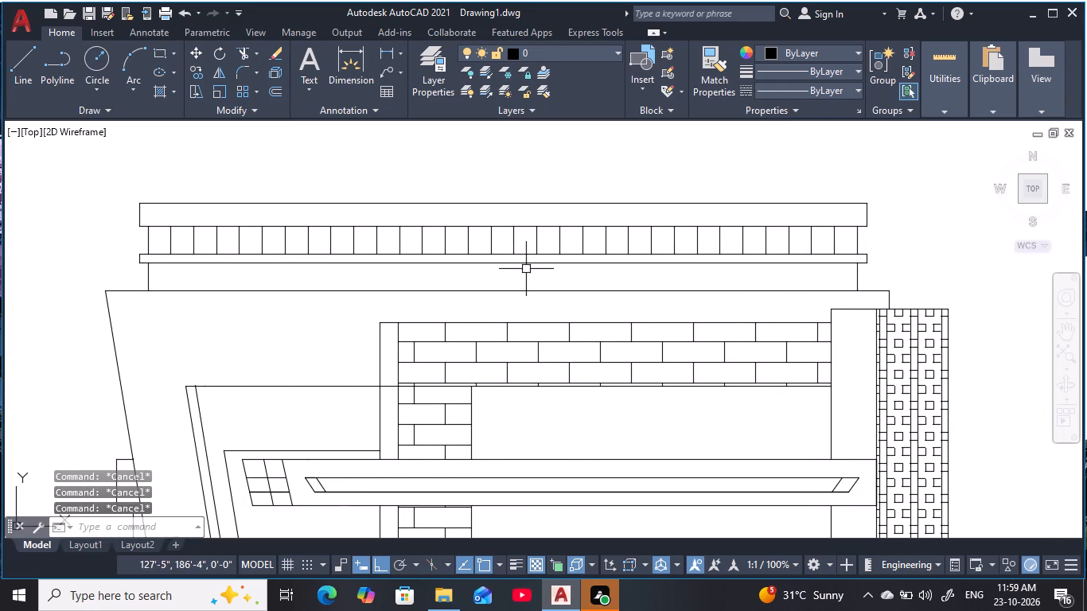
key("Escape")
key("Escape")
key("Escape")
key("Escape")
key("Escape")
key("Escape")
key("Escape")
Offset the right-end vertical below the middle strip repeatedly at 2'-6" intervals, filling the gap above the frame's top edge to its left end.
key("o")
key("space")
key("2")
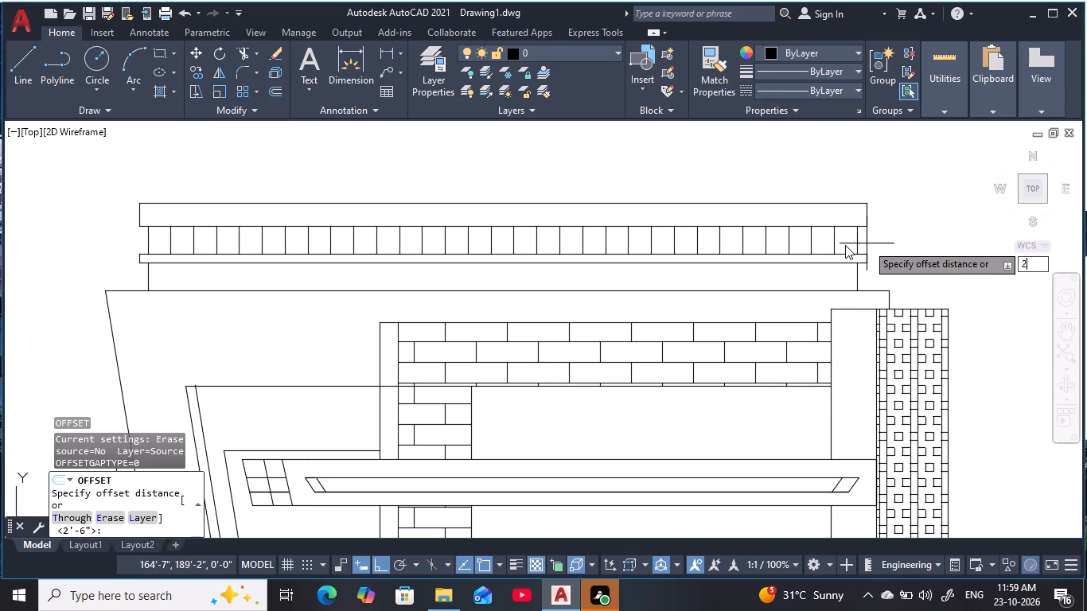
type("'6")
key("space")
left_click(855, 277)
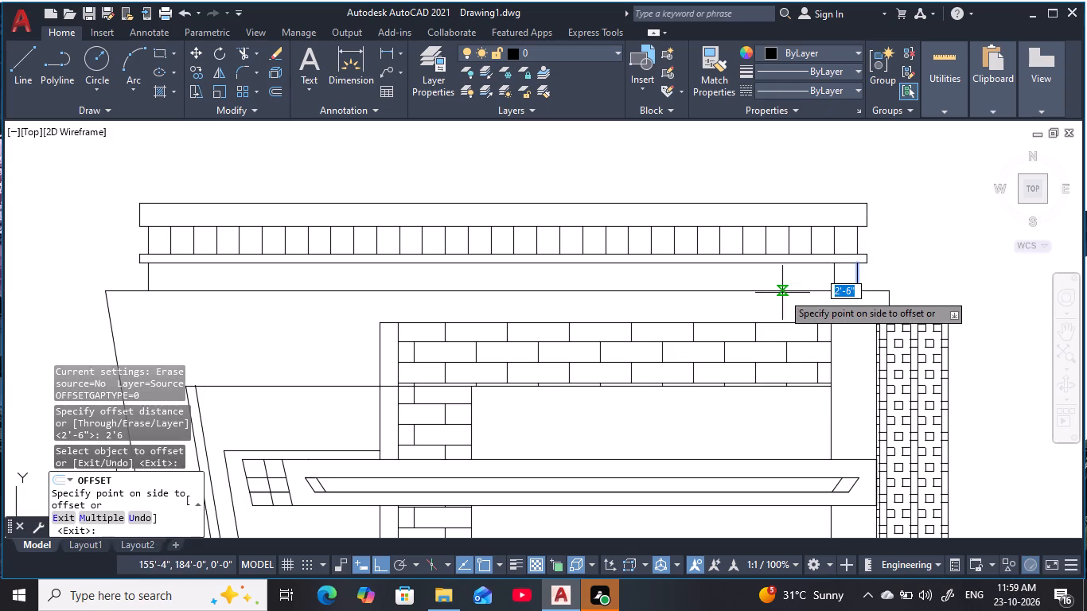
key("m")
key("space")
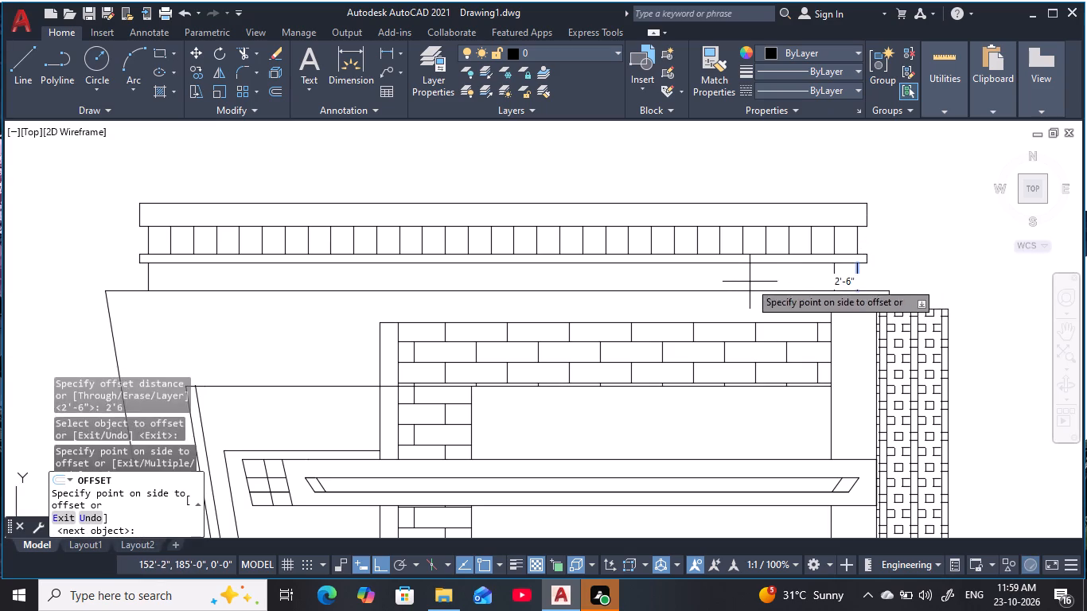
left_click(750, 282)
left_click(694, 285)
left_click_drag(656, 283, 646, 284)
double_click(645, 285)
left_click(637, 285)
left_click_drag(618, 284, 605, 282)
left_click(579, 278)
left_click(536, 274)
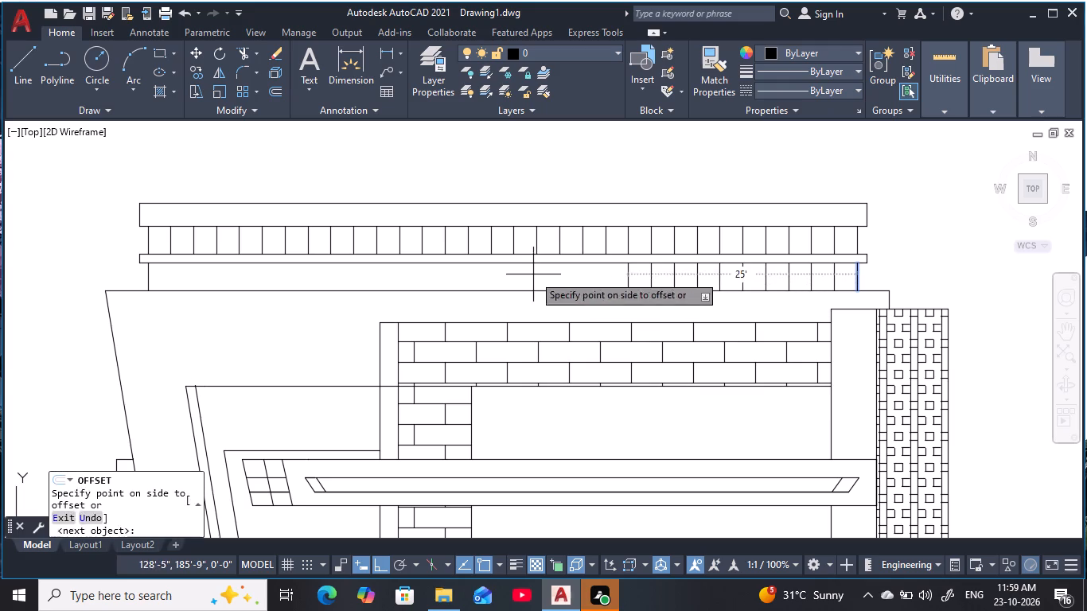
left_click_drag(526, 273, 510, 272)
left_click_drag(464, 271, 457, 275)
left_click_drag(424, 273, 396, 269)
left_click(361, 260)
left_click_drag(345, 255, 323, 258)
left_click(318, 259)
left_click(297, 261)
double_click(290, 261)
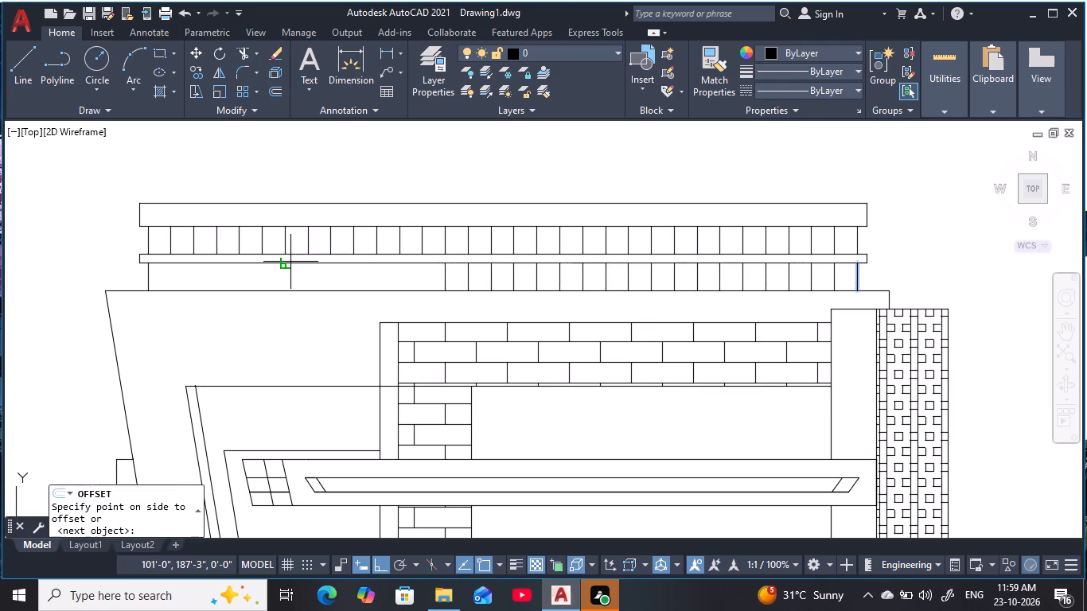
left_click(284, 265)
left_click_drag(271, 267, 263, 270)
left_click(252, 270)
left_click(245, 270)
left_click(229, 271)
left_click(216, 270)
left_click(208, 272)
left_click_drag(195, 275, 165, 280)
left_click(159, 280)
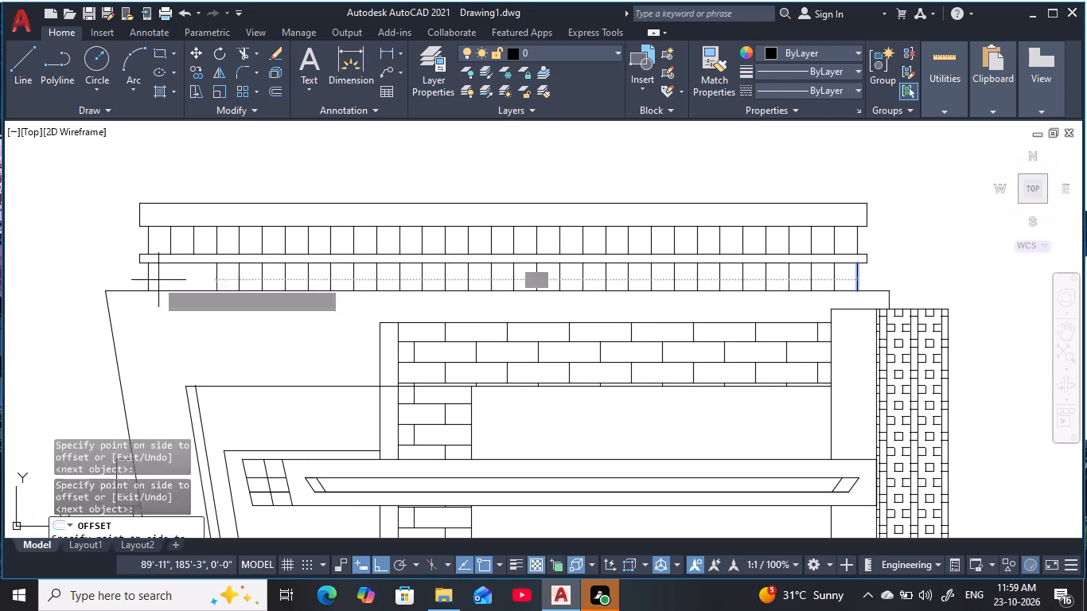
left_click(107, 272)
double_click(102, 272)
left_click(102, 270)
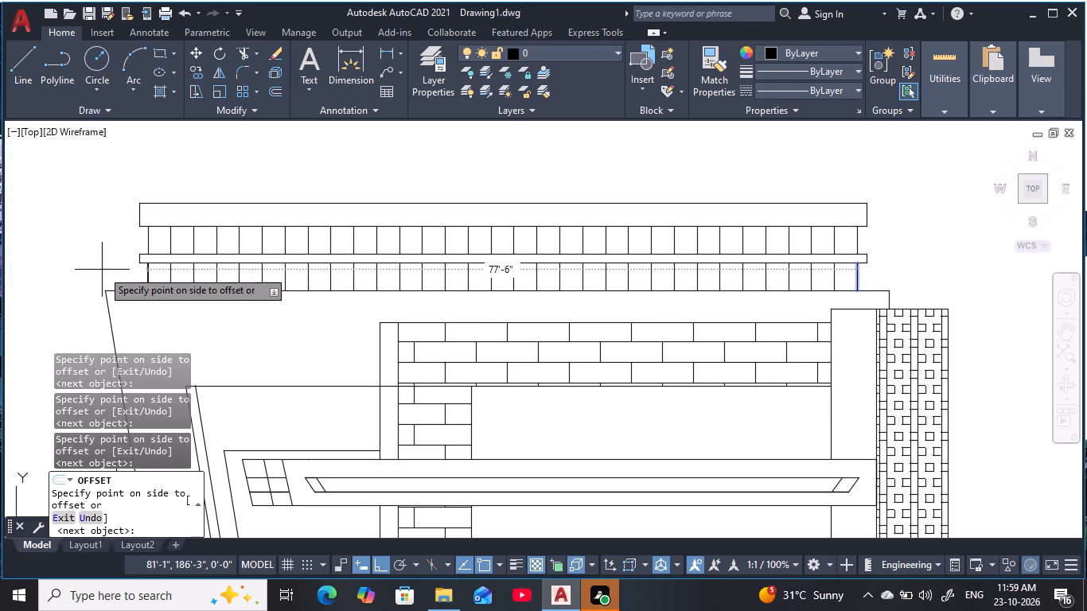
key("Escape")
key("Escape")
key("Escape")
key("Escape")
Examine the whole building elevation, from the divided parapet down through the balcony bands, brick column and patterned side strip.
scroll(347, 304, "down", 1)
middle_click_drag(342, 304, 310, 293)
scroll(309, 286, "down", 1)
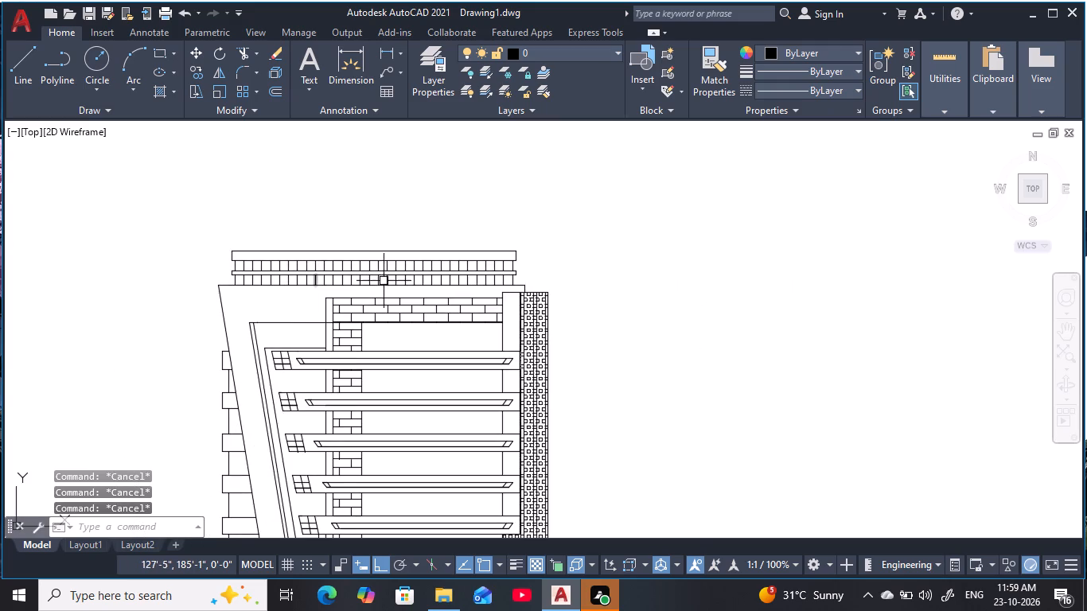
scroll(384, 281, "up", 1)
middle_click_drag(385, 281, 468, 260)
key("Escape")
key("Escape")
key("Escape")
key("Escape")
key("Escape")
key("Escape")
key("Escape")
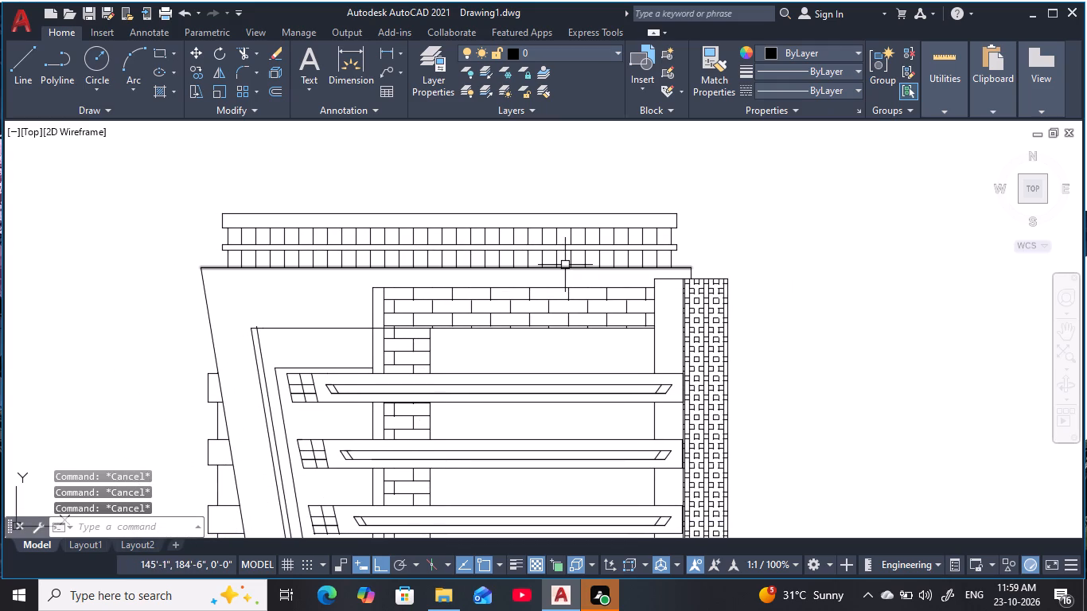
key("Escape")
key("Escape")
scroll(559, 269, "down", 1)
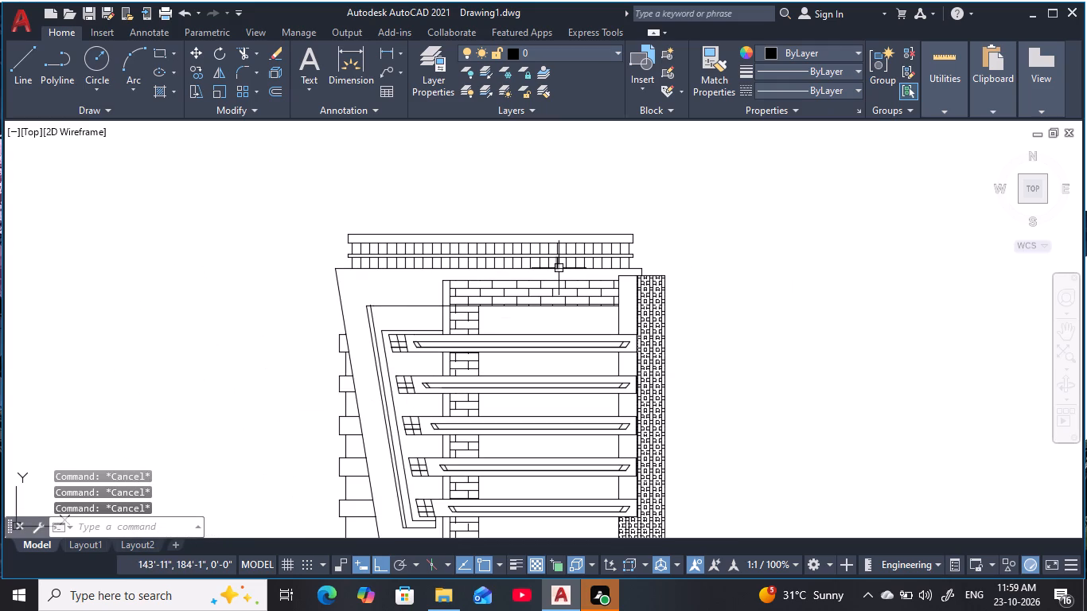
key("Escape")
key("Escape")
key("Escape")
middle_click_drag(563, 238, 576, 280)
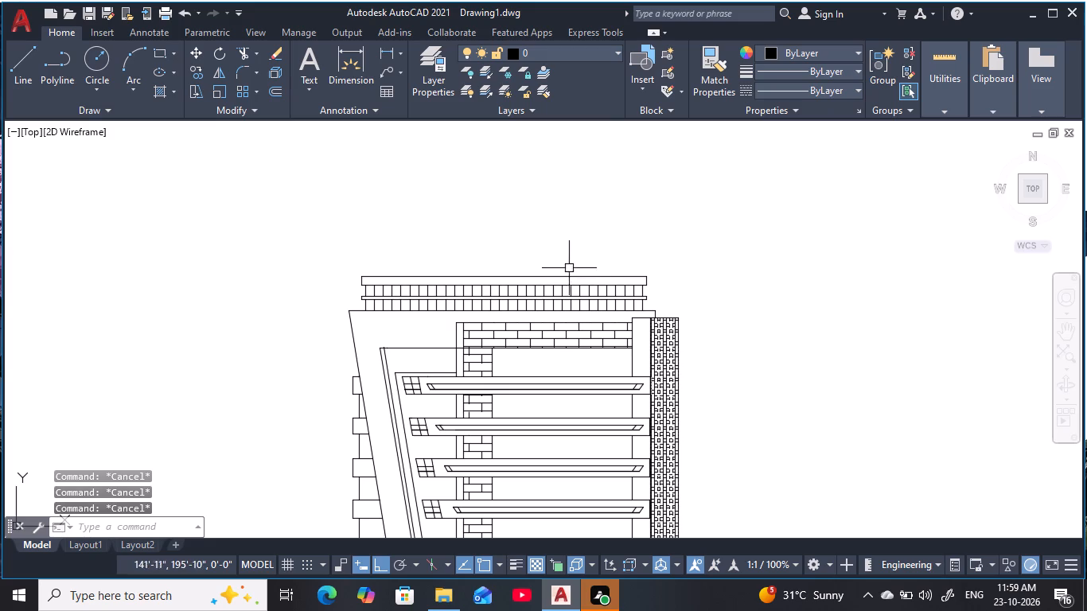
scroll(707, 347, "down", 1)
middle_click_drag(730, 373, 747, 280)
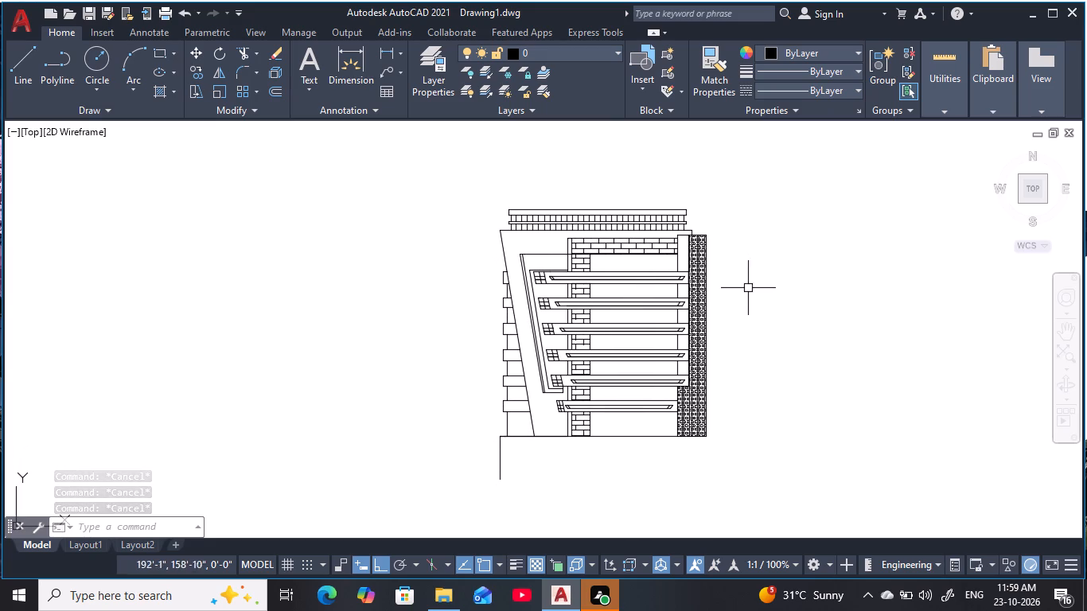
scroll(732, 290, "up", 1)
middle_click_drag(733, 289, 760, 294)
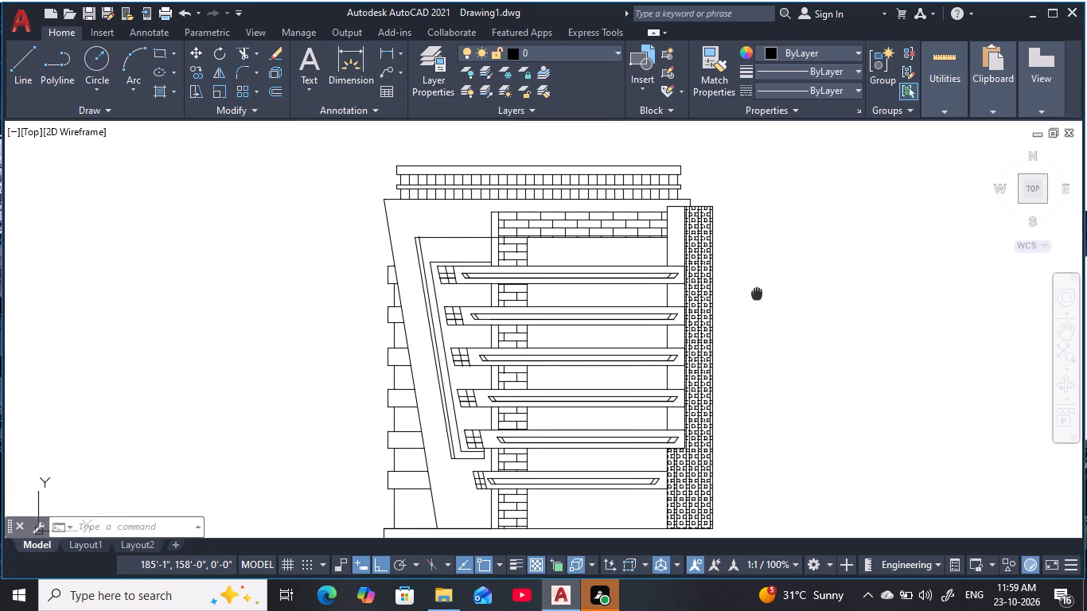
middle_click_drag(760, 294, 796, 316)
scroll(531, 302, "up", 4)
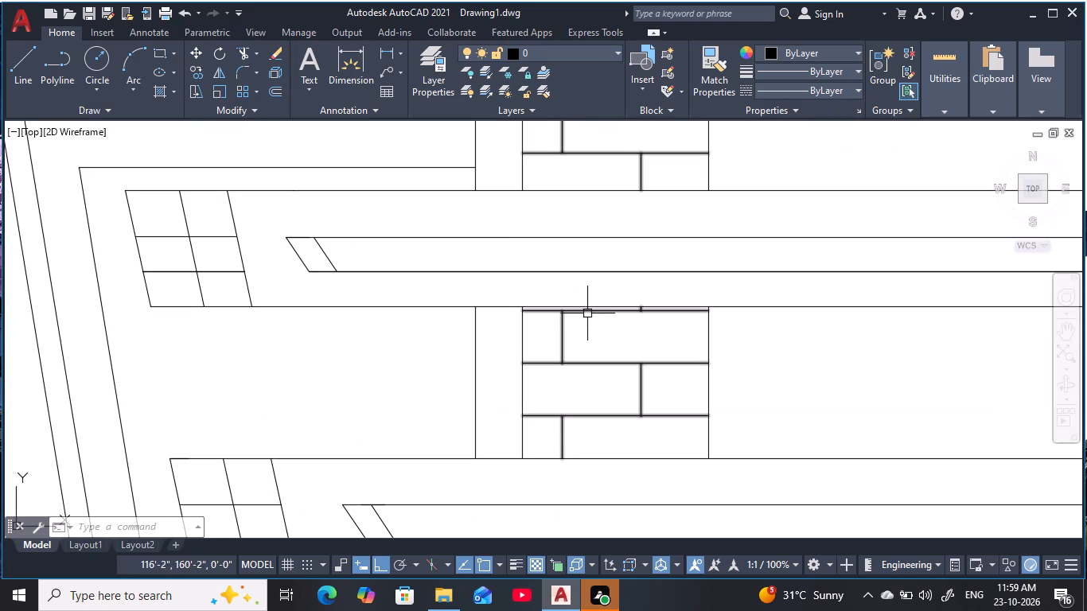
scroll(594, 313, "down", 3)
middle_click_drag(689, 333, 660, 334)
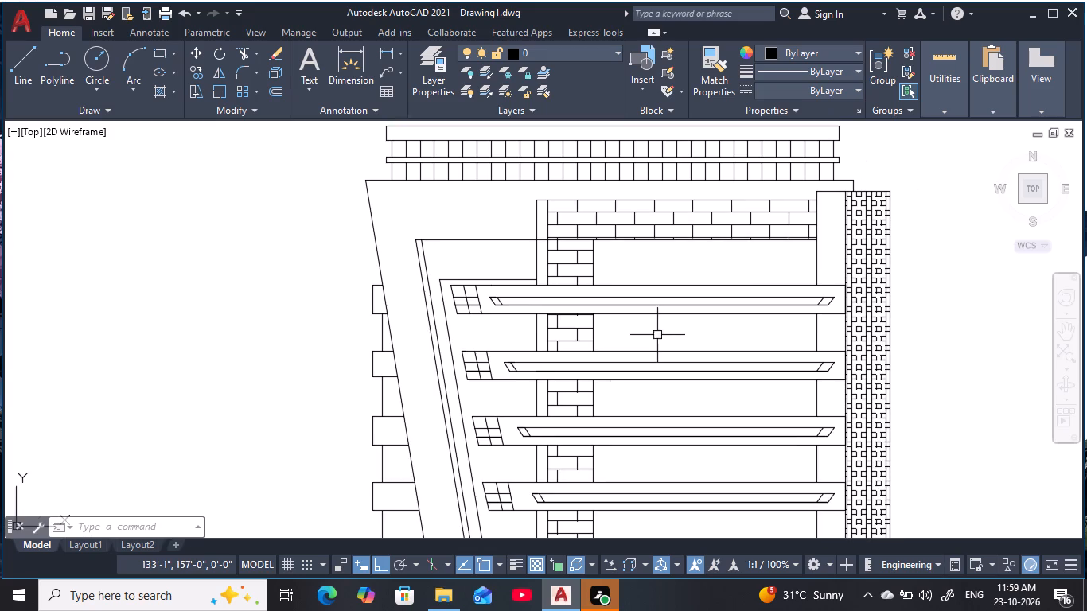
scroll(578, 342, "up", 2)
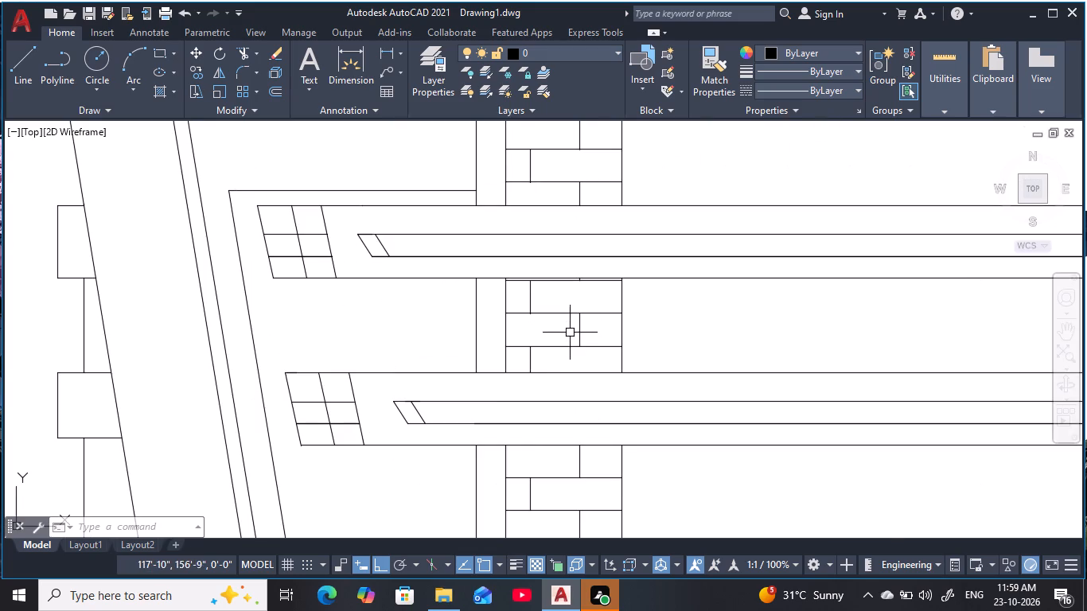
scroll(781, 316, "down", 3)
middle_click_drag(763, 318, 538, 291)
scroll(536, 290, "down", 1)
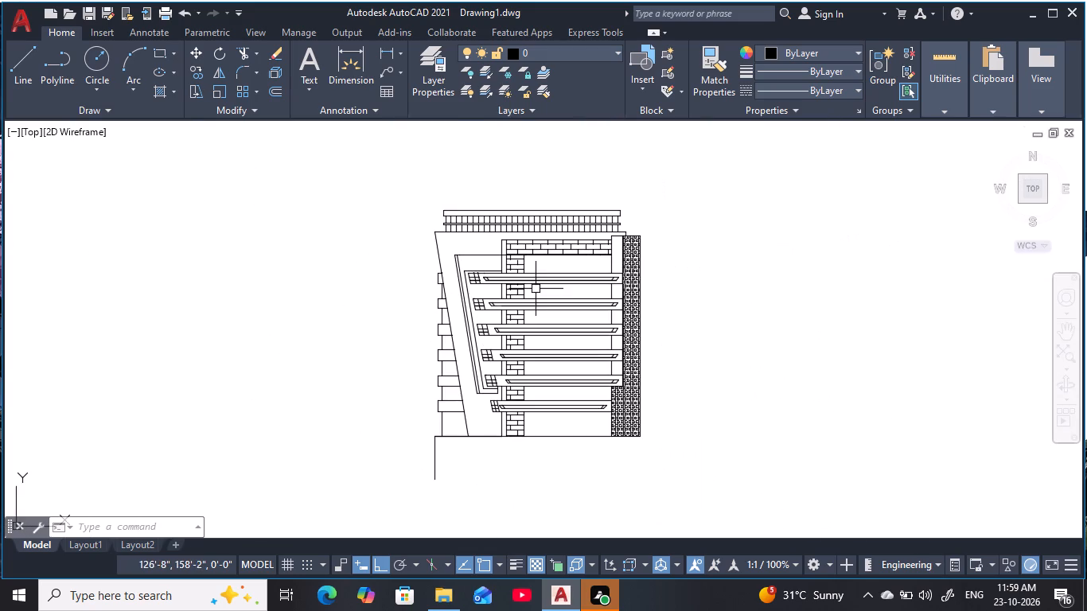
middle_click_drag(568, 294, 655, 274)
scroll(660, 247, "up", 1)
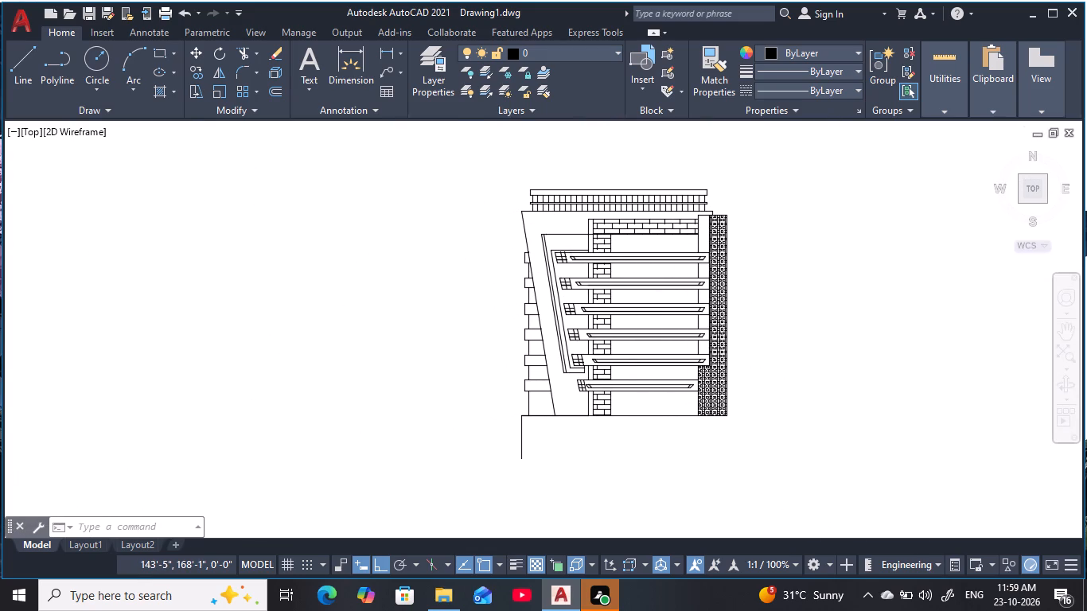
scroll(660, 247, "up", 1)
middle_click_drag(660, 247, 665, 262)
scroll(666, 262, "down", 1)
middle_click_drag(666, 262, 630, 227)
scroll(630, 227, "down", 1)
middle_click_drag(630, 227, 635, 233)
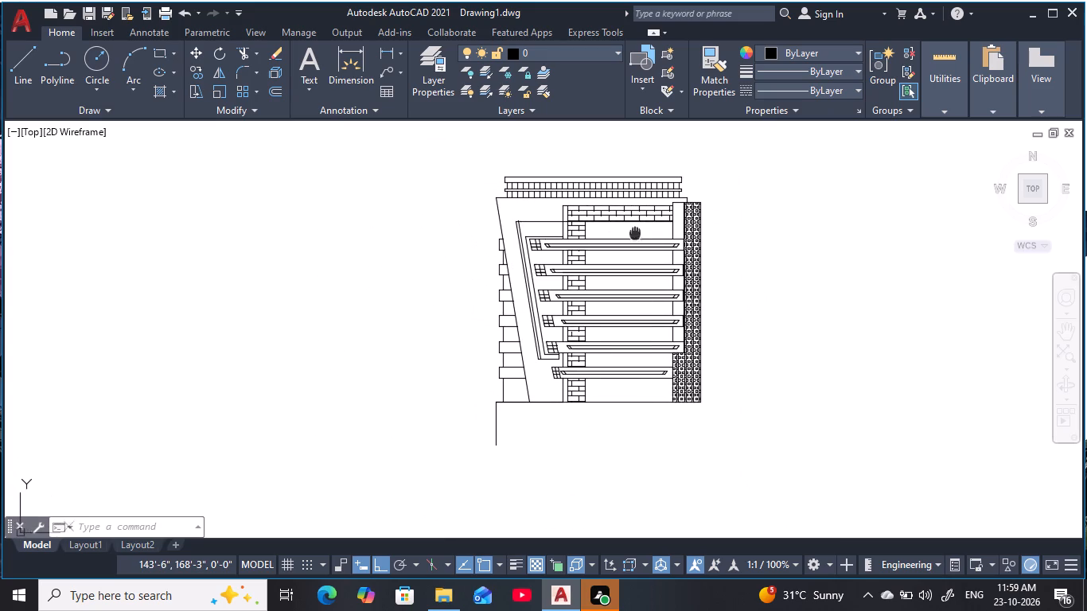
middle_click_drag(635, 233, 638, 235)
key("Escape")
key("Escape")
key("Escape")
key("Escape")
scroll(706, 260, "up", 1)
middle_click_drag(717, 262, 812, 271)
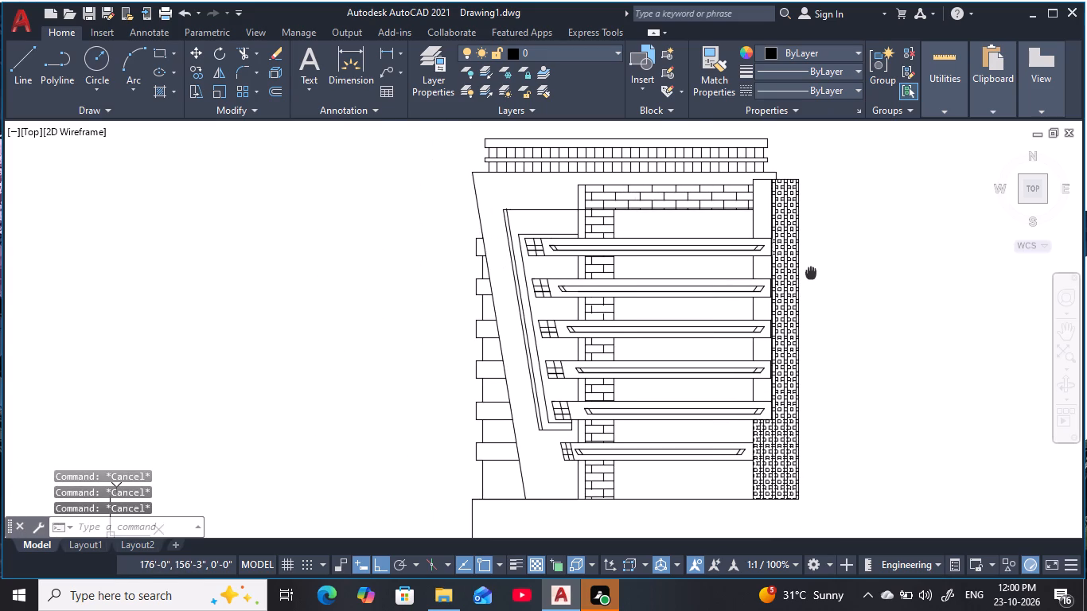
middle_click_drag(812, 271, 824, 270)
key("Escape")
key("Escape")
scroll(799, 274, "down", 1)
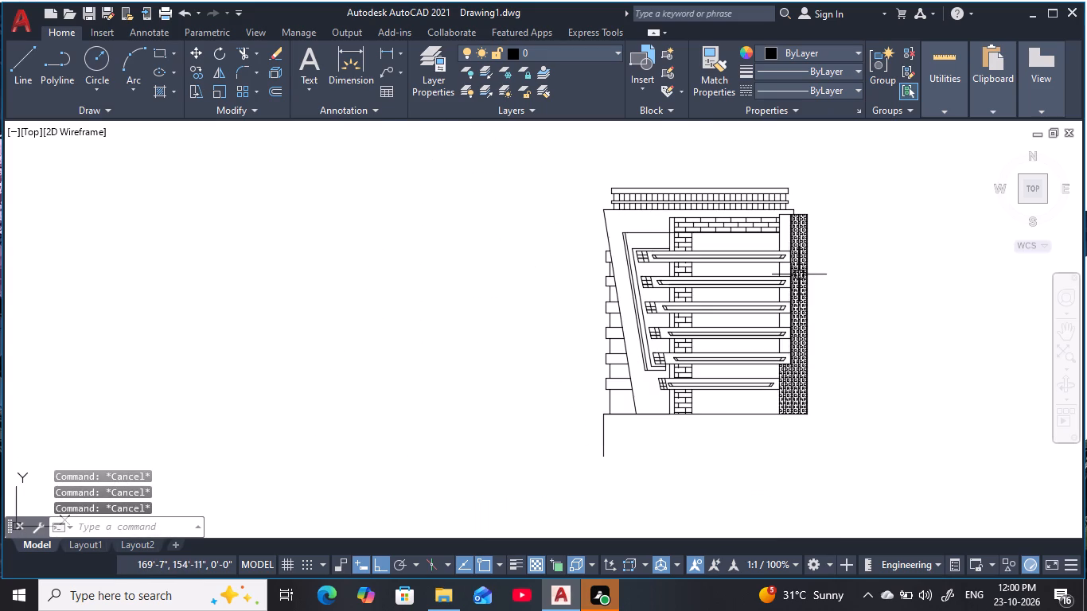
key("Escape")
key("Escape")
scroll(680, 189, "up", 3)
middle_click_drag(651, 204, 329, 242)
scroll(344, 239, "down", 2)
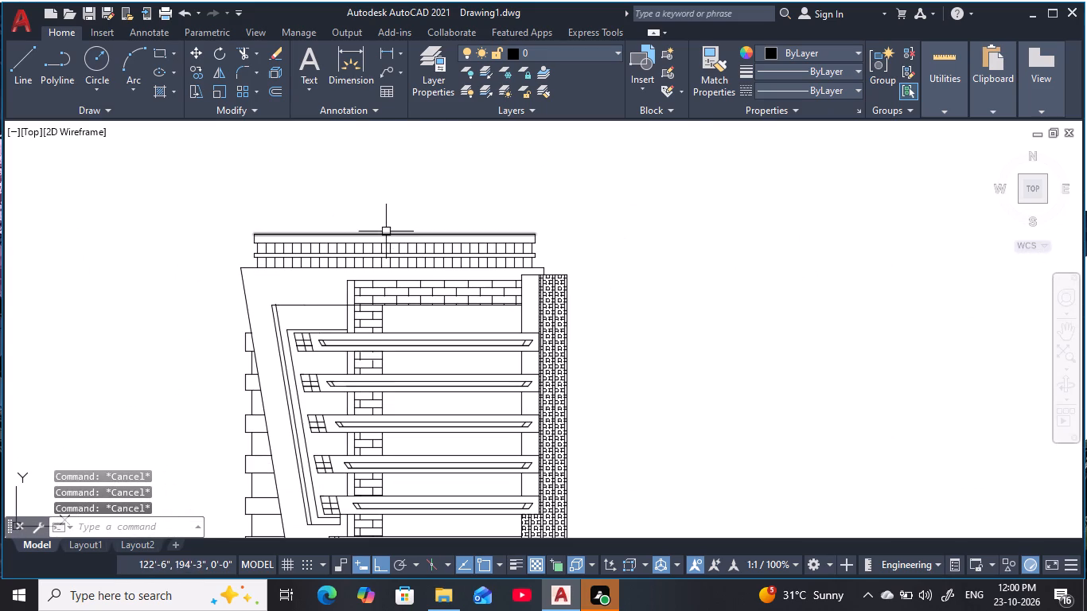
key("Escape")
key("Escape")
key("Escape")
key("Escape")
key("Escape")
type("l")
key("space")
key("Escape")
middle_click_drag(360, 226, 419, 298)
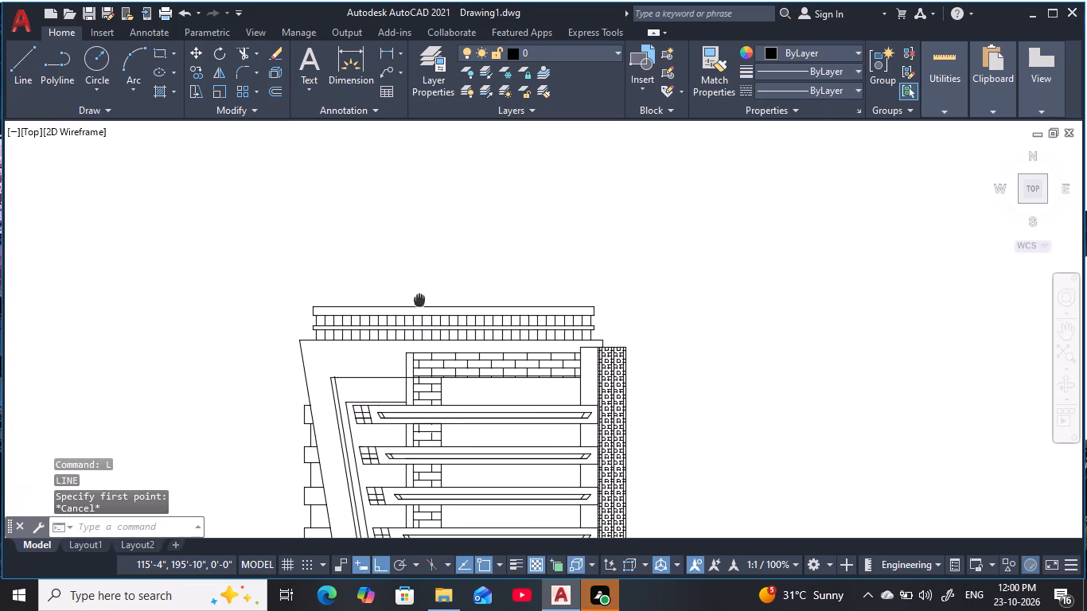
Offset the parapet band's top edge 4' upward.
key("Escape")
key("Escape")
scroll(433, 282, "up", 1)
middle_click_drag(434, 282, 439, 266)
key("Escape")
key("Escape")
key("o")
key("space")
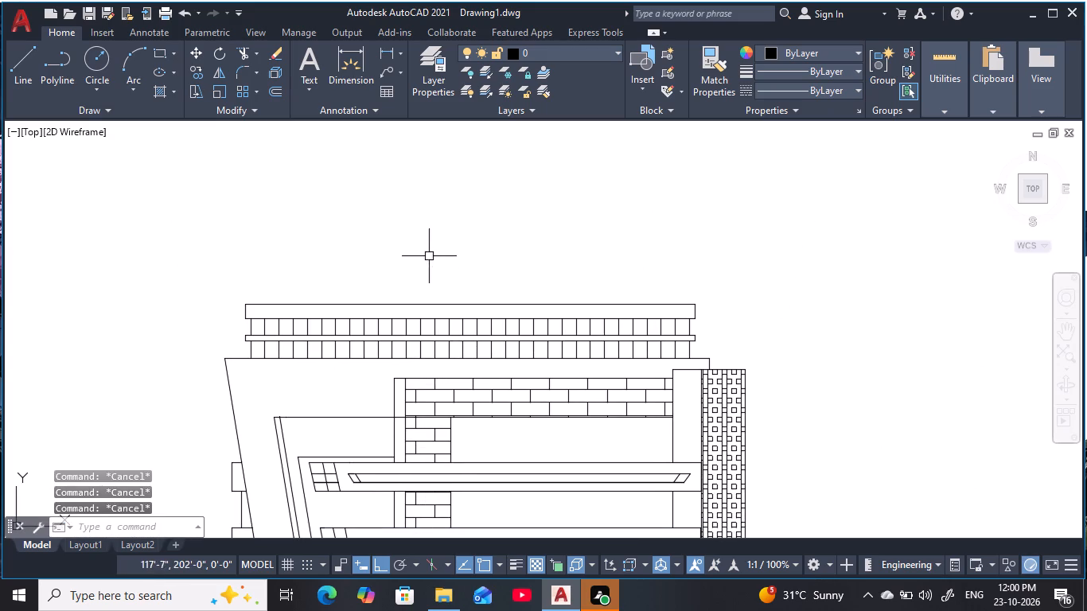
key("4")
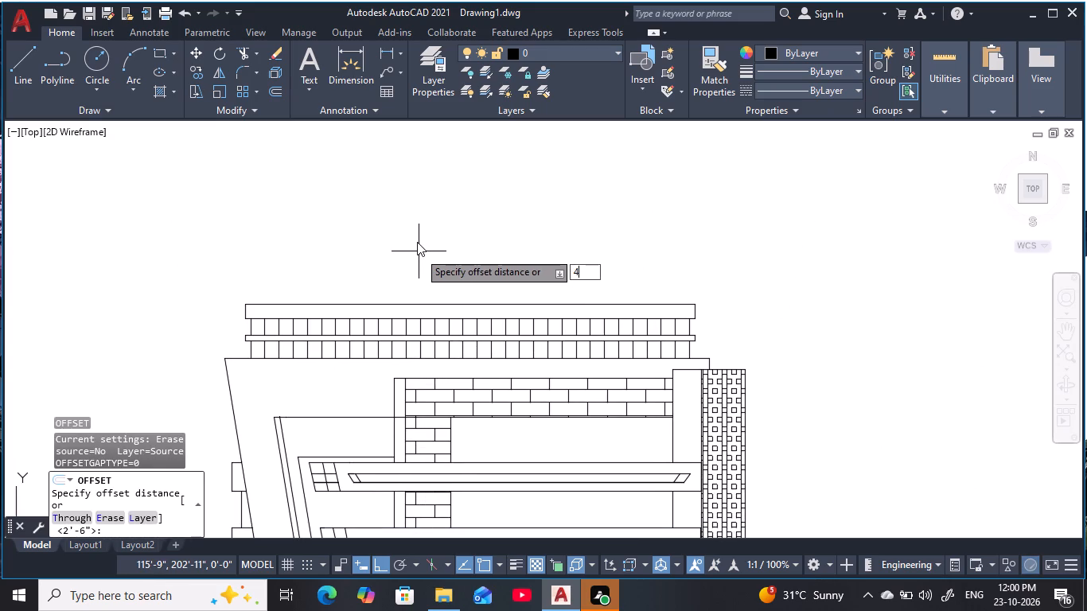
type("'")
key("space")
left_click(431, 302)
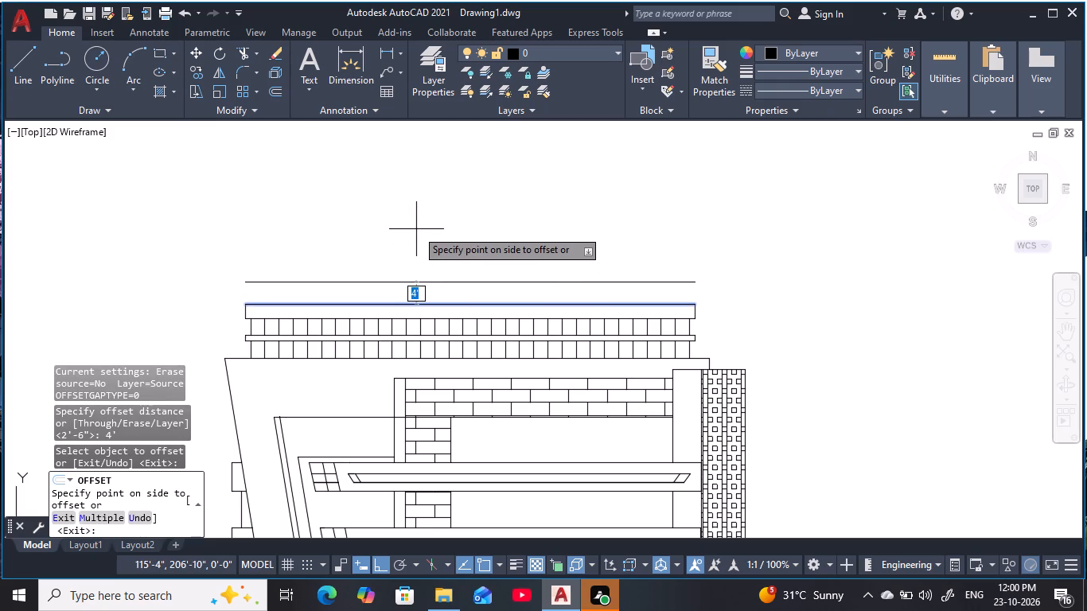
left_click(415, 226)
key("Escape")
key("Escape")
key("Escape")
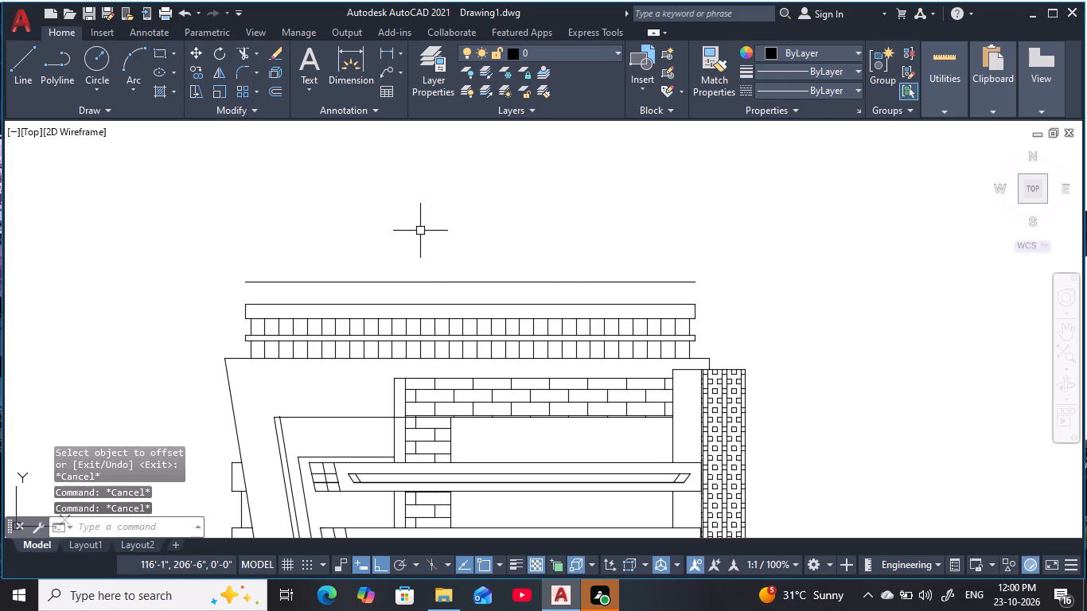
key("Escape")
key("Escape")
key("Escape")
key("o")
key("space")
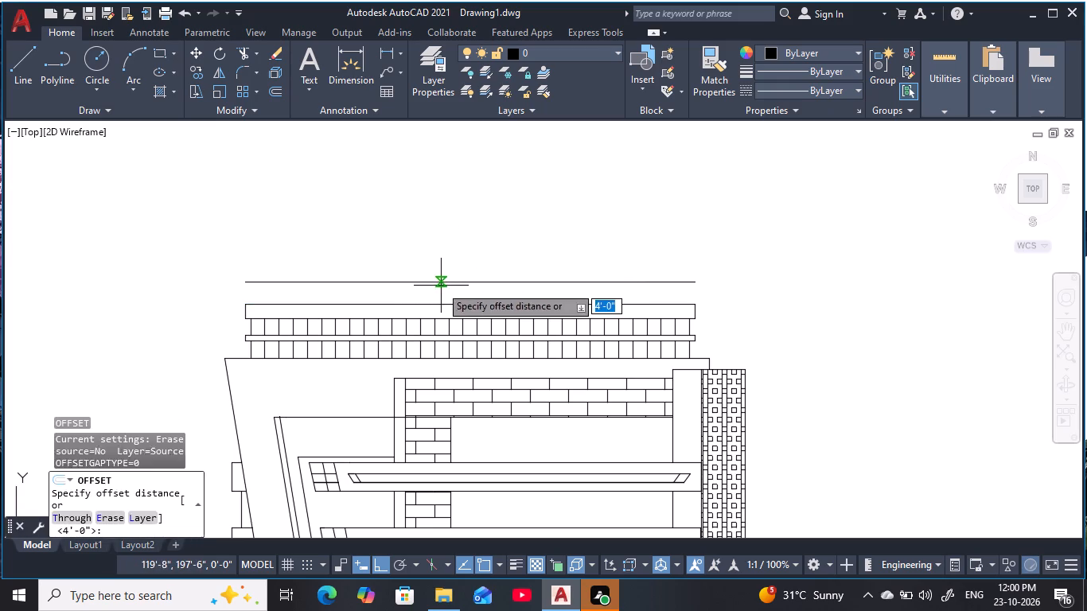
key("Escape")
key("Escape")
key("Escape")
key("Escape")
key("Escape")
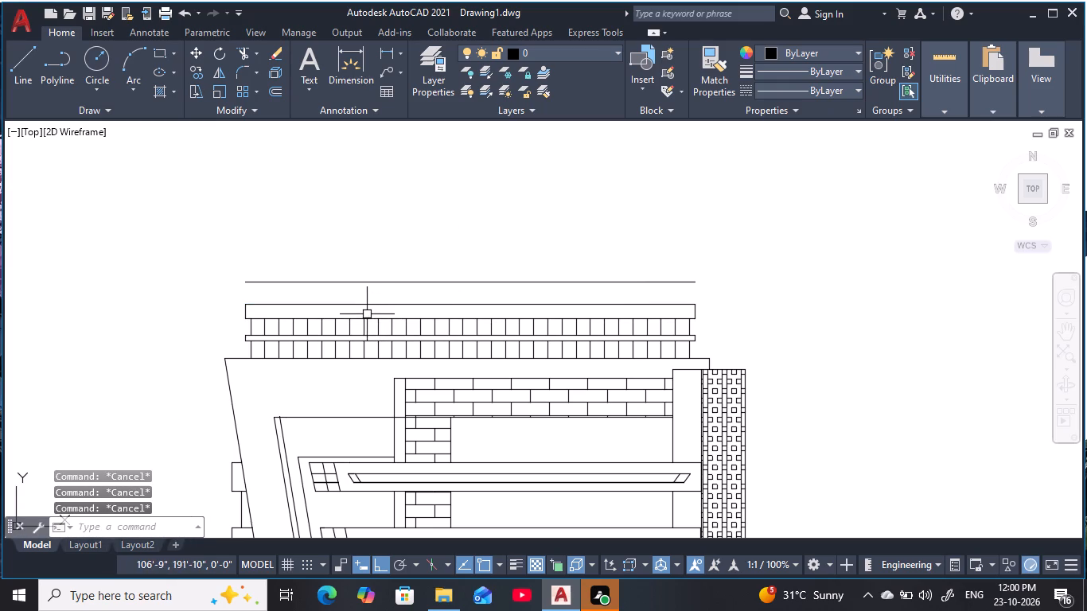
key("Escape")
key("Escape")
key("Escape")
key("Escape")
Draw vertical lines at both ends joining the new upper line down to the parapet's top band.
type("l")
key("space")
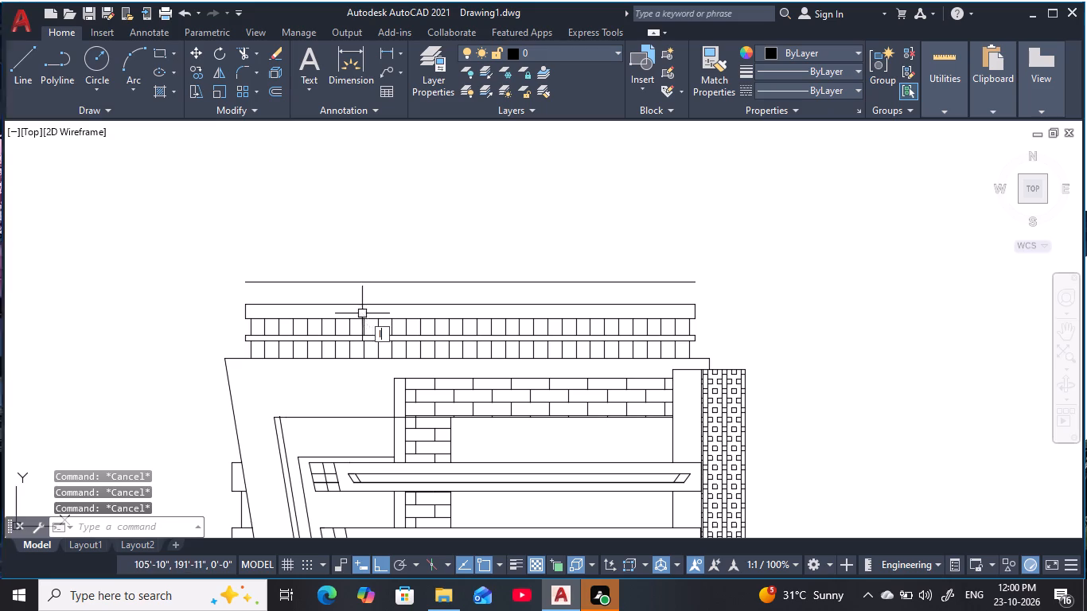
left_click(242, 283)
left_click(243, 311)
key("Escape")
key("Escape")
key("Escape")
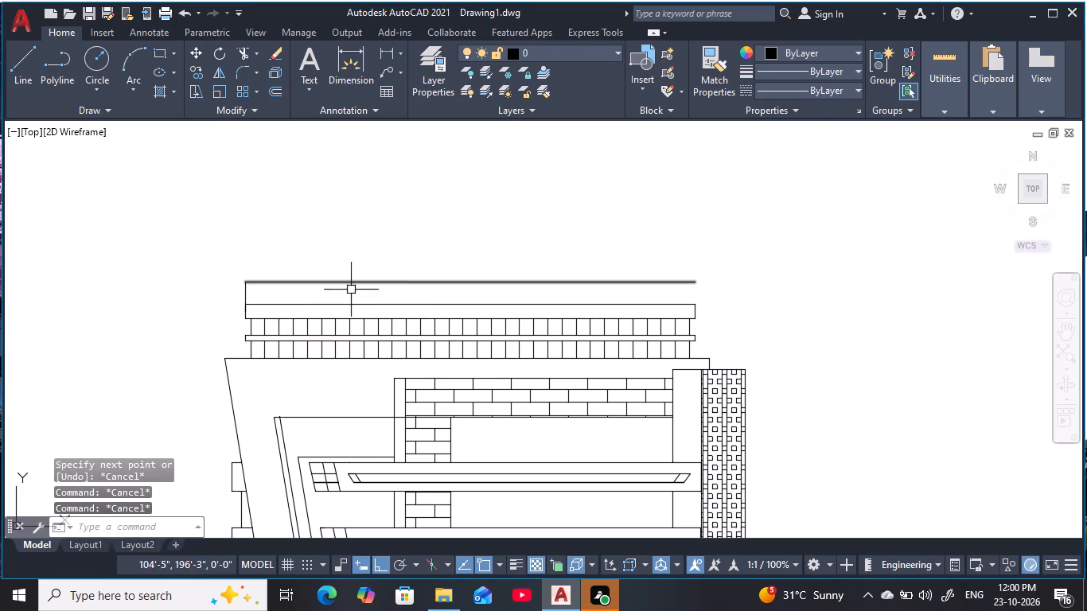
key("Escape")
key("Escape")
key("Escape")
key("Escape")
key("space")
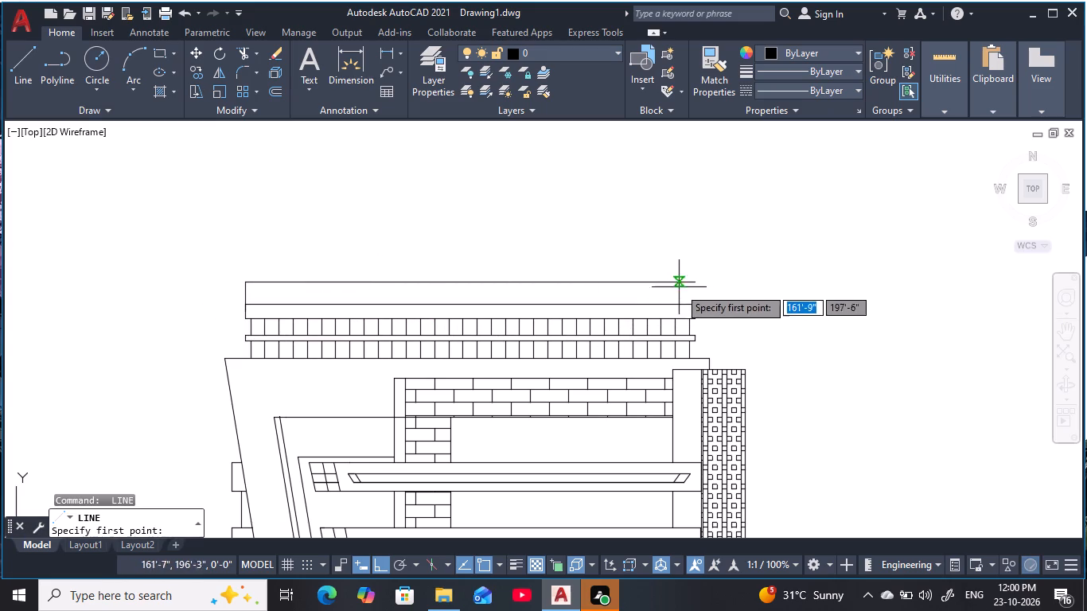
left_click(693, 281)
left_click(694, 304)
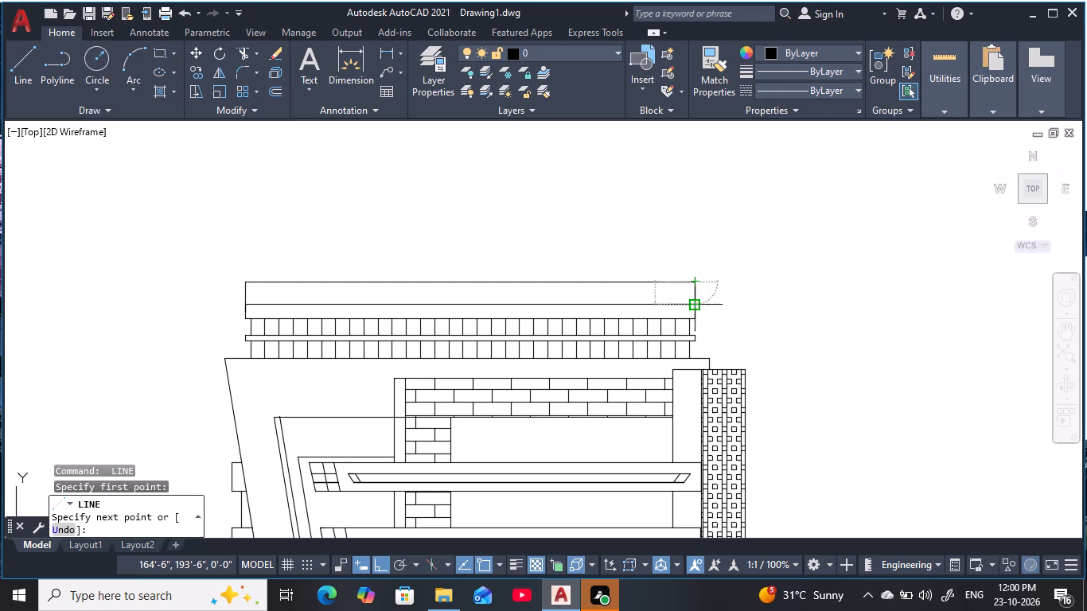
key("Escape")
key("Escape")
key("Escape")
key("Escape")
key("Escape")
key("Escape")
key("Escape")
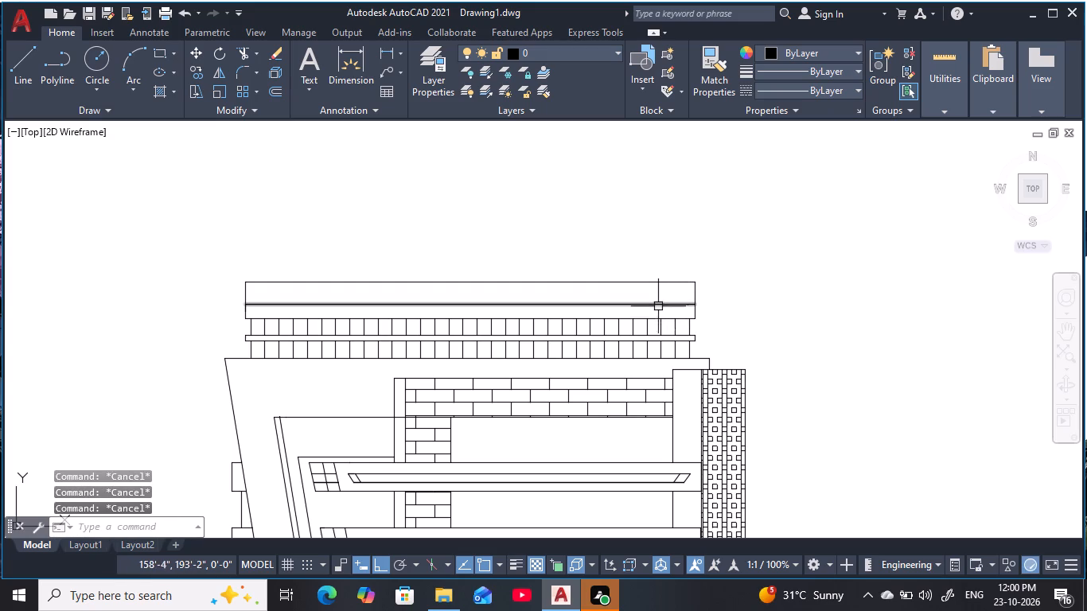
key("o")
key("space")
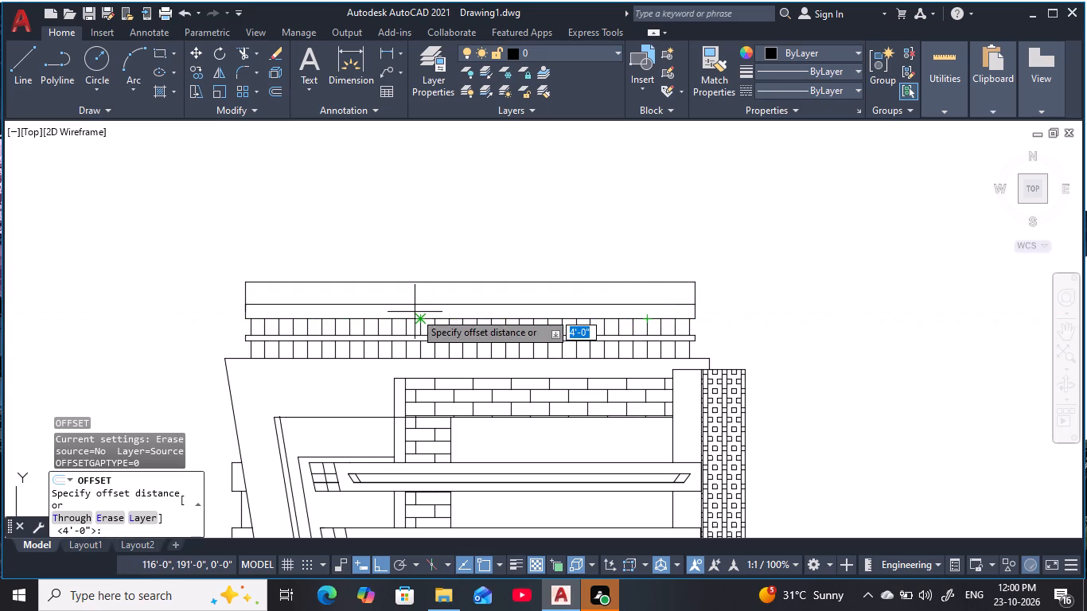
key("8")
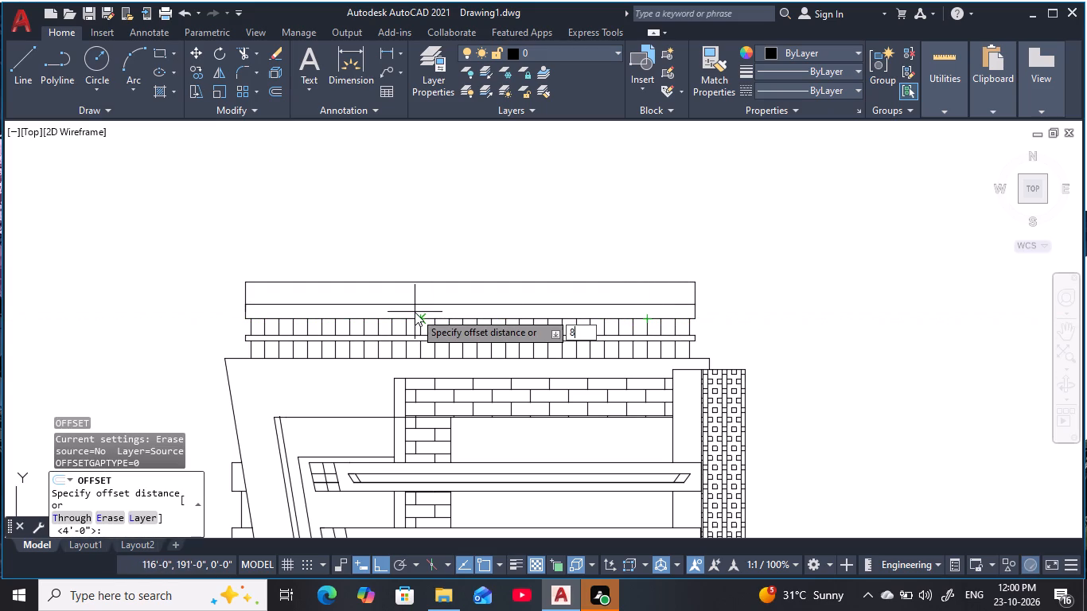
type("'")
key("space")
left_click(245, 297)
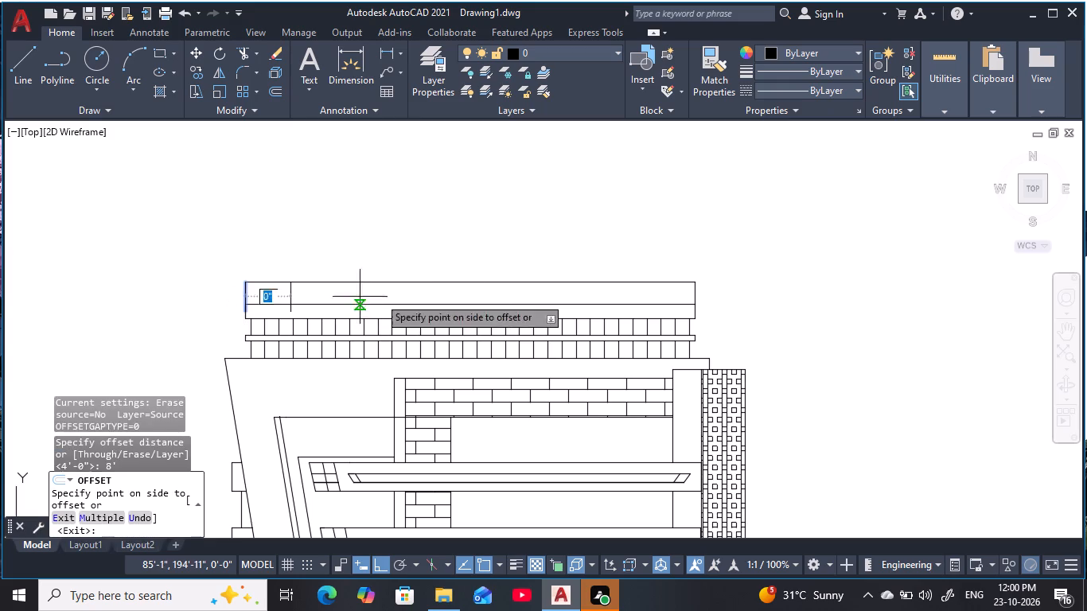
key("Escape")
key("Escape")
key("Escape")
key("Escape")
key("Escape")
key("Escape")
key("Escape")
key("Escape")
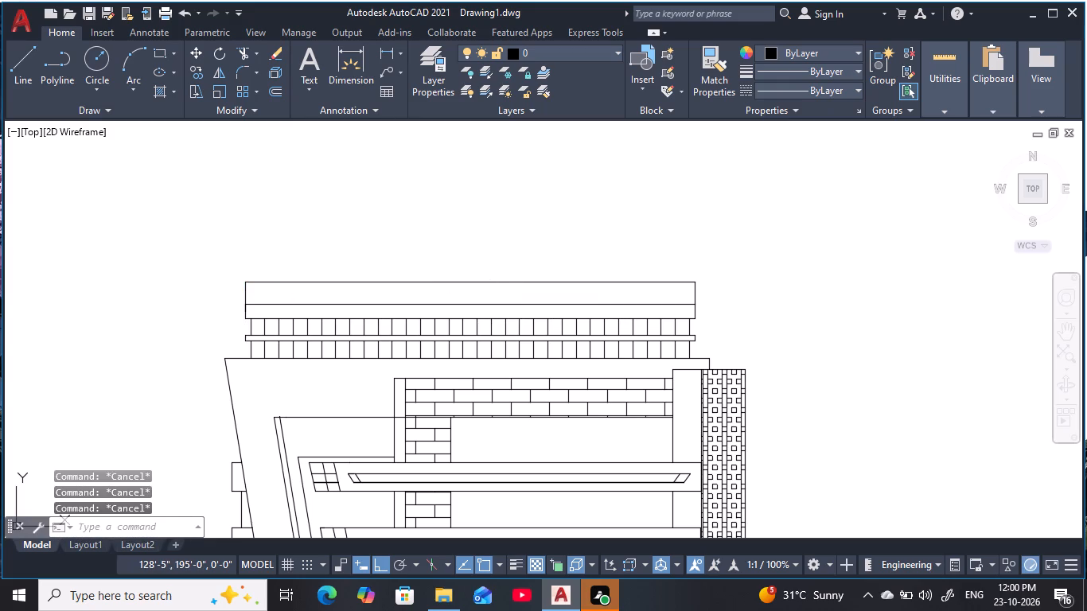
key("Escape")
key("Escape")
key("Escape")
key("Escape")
Offset both end verticals of the 4' high upper band inward by 10'.
key("o")
key("space")
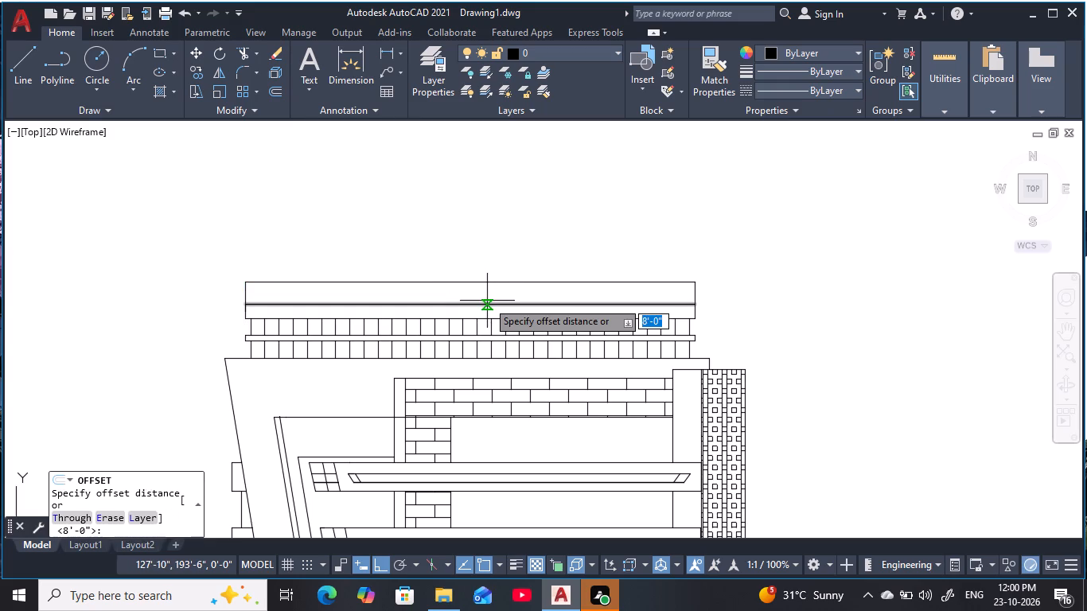
type("10'")
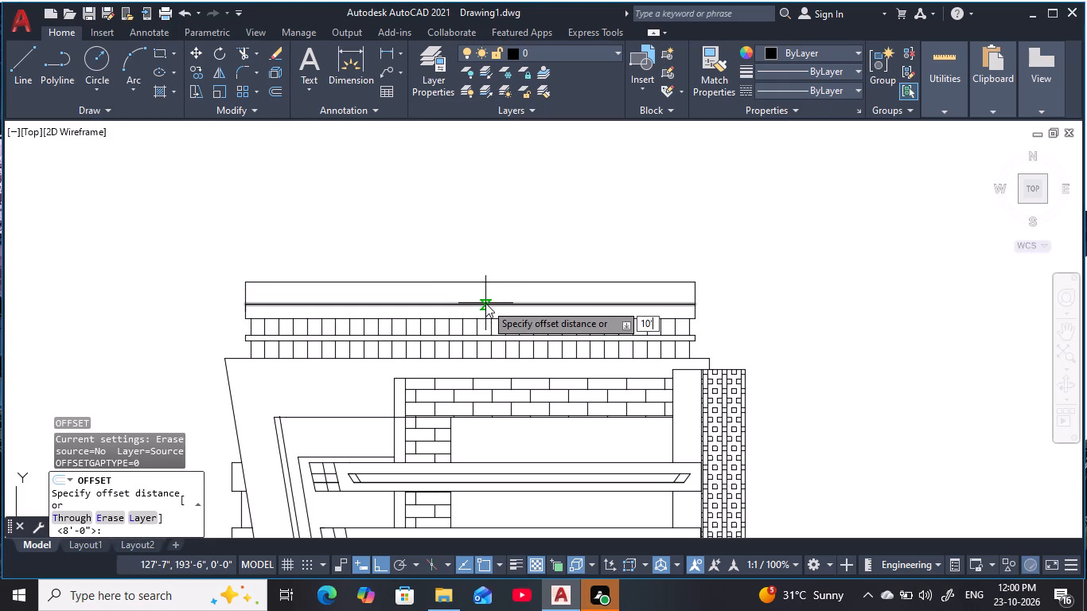
key("space")
left_click(246, 293)
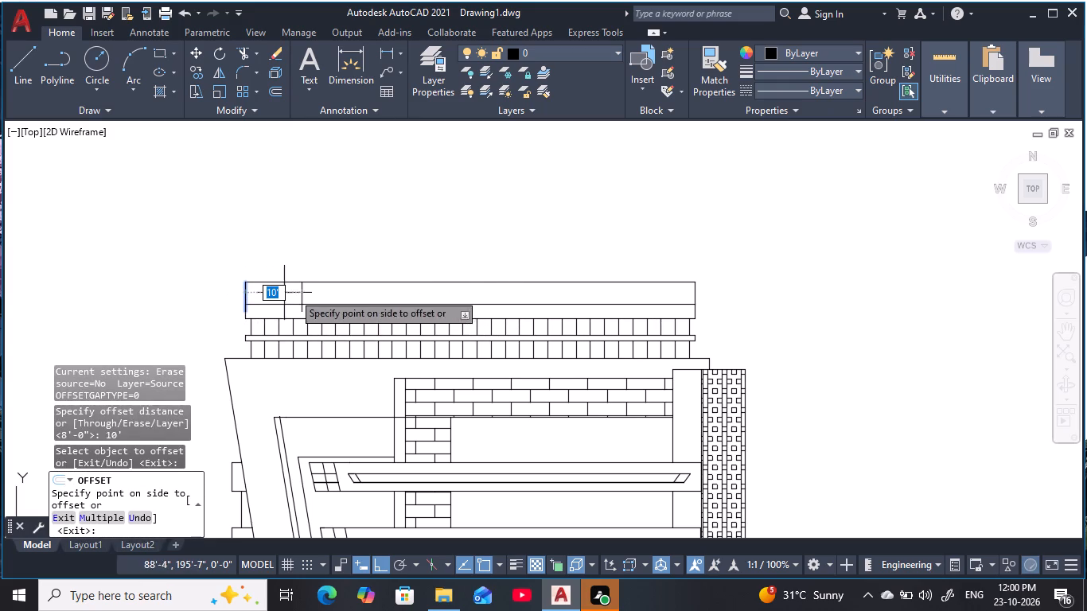
left_click(454, 293)
left_click(693, 302)
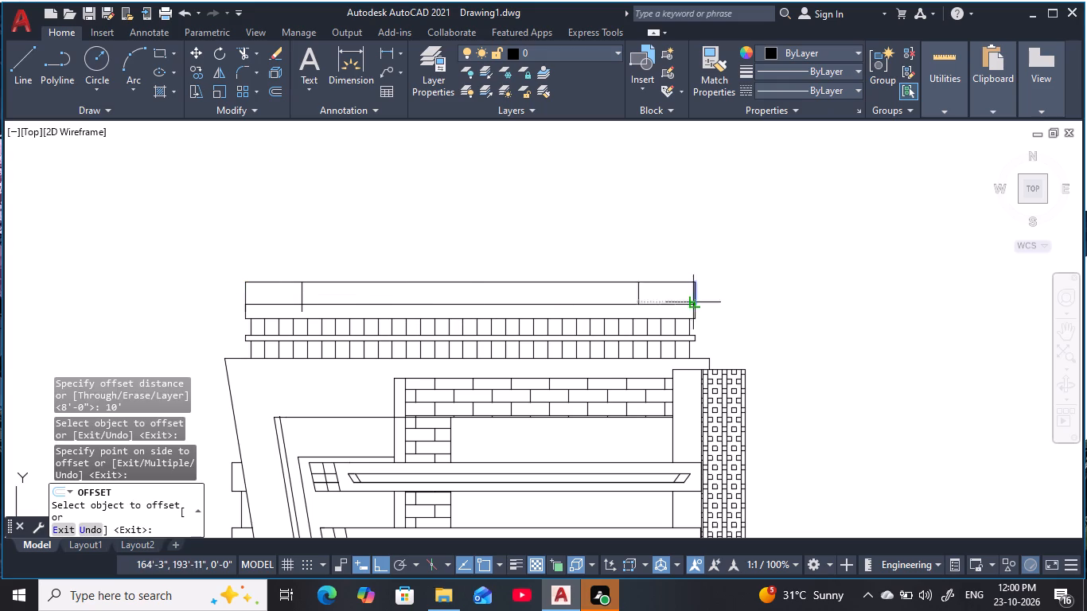
left_click(555, 306)
key("Escape")
key("Escape")
key("Escape")
key("Escape")
key("Escape")
key("Escape")
key("Escape")
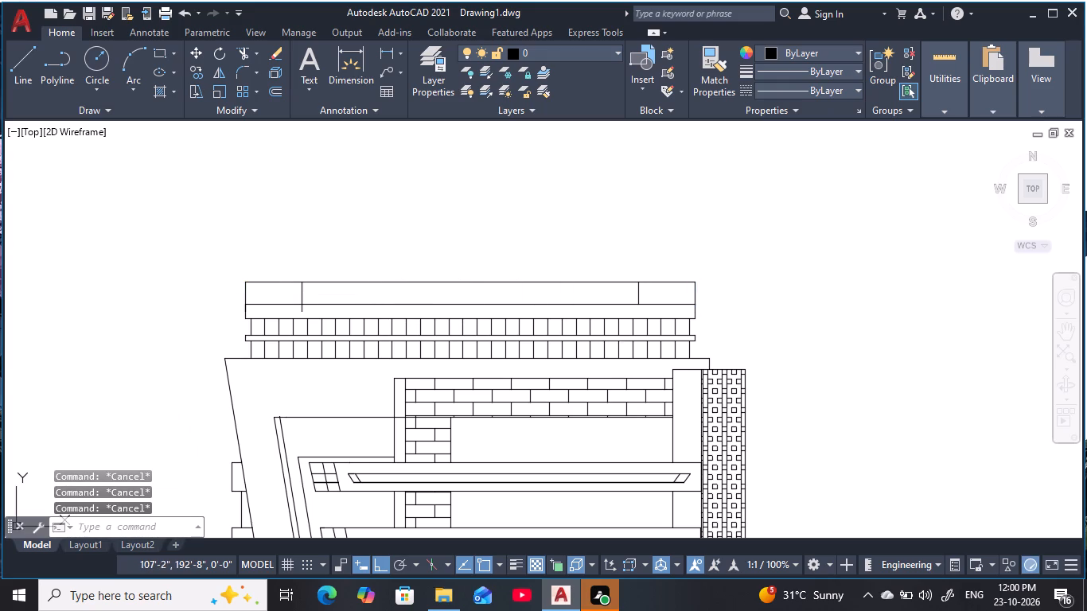
Trim the upper band's outer verticals, its top line beyond the inner verticals, and the left vertical's stub inside the parapet band.
type("tr")
key("space")
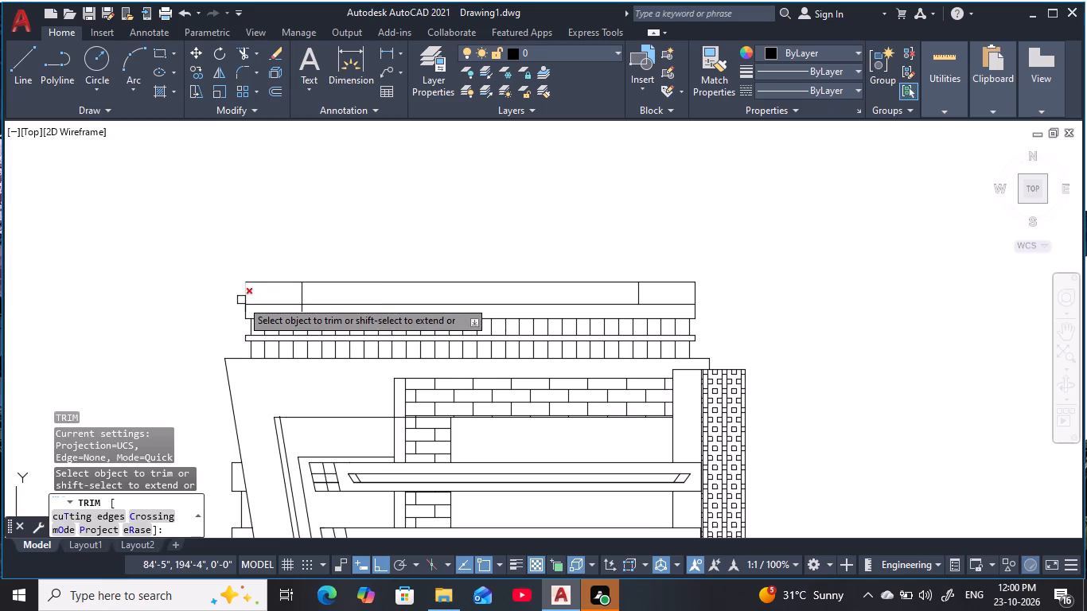
left_click(244, 295)
left_click(263, 282)
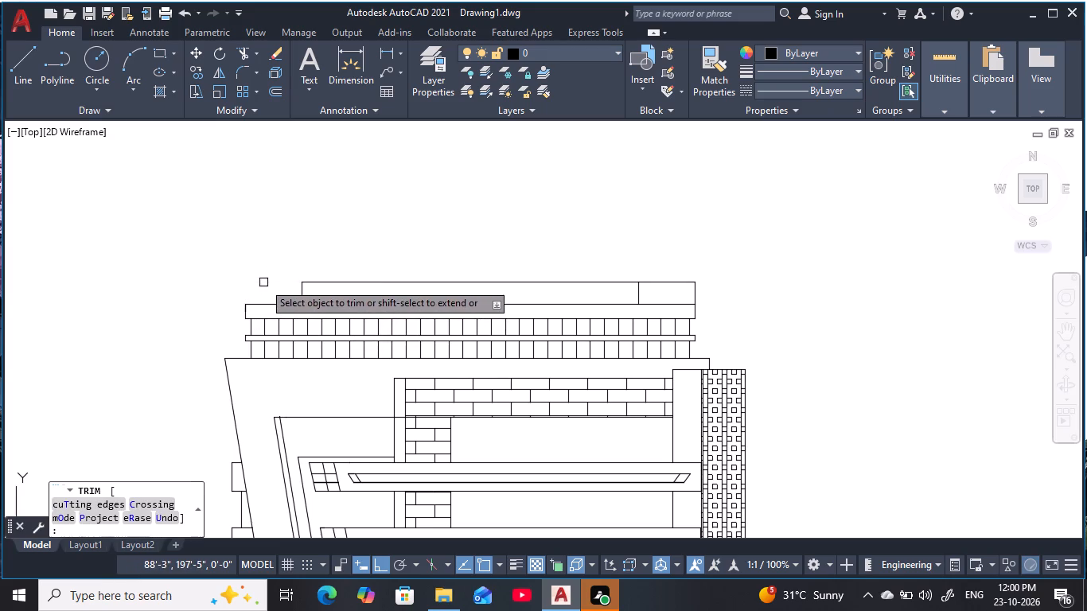
left_click(695, 292)
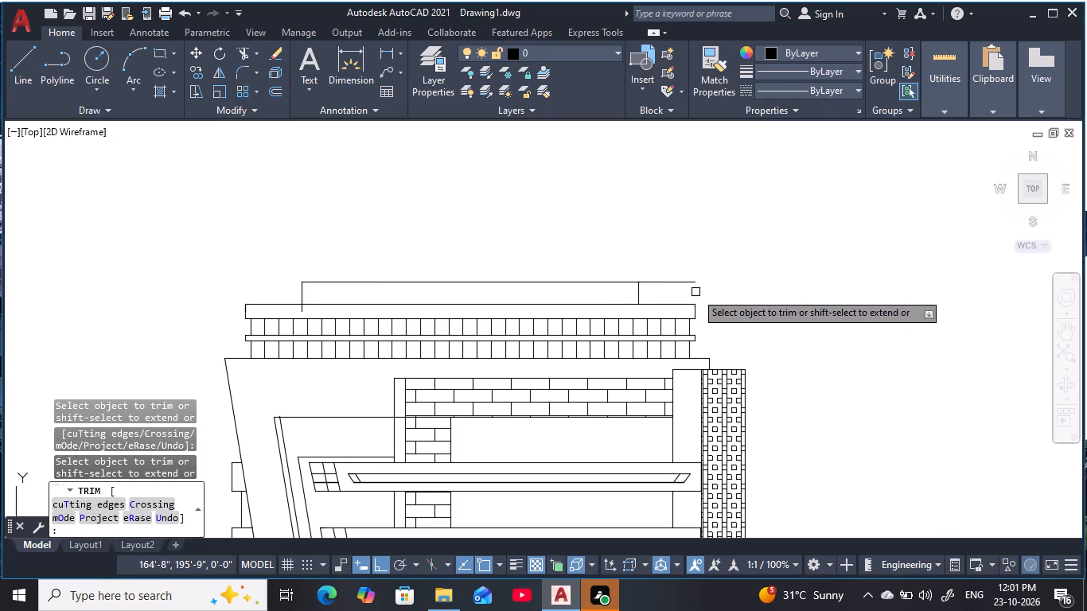
left_click(671, 284)
middle_click_drag(667, 285, 695, 279)
scroll(321, 311, "up", 2)
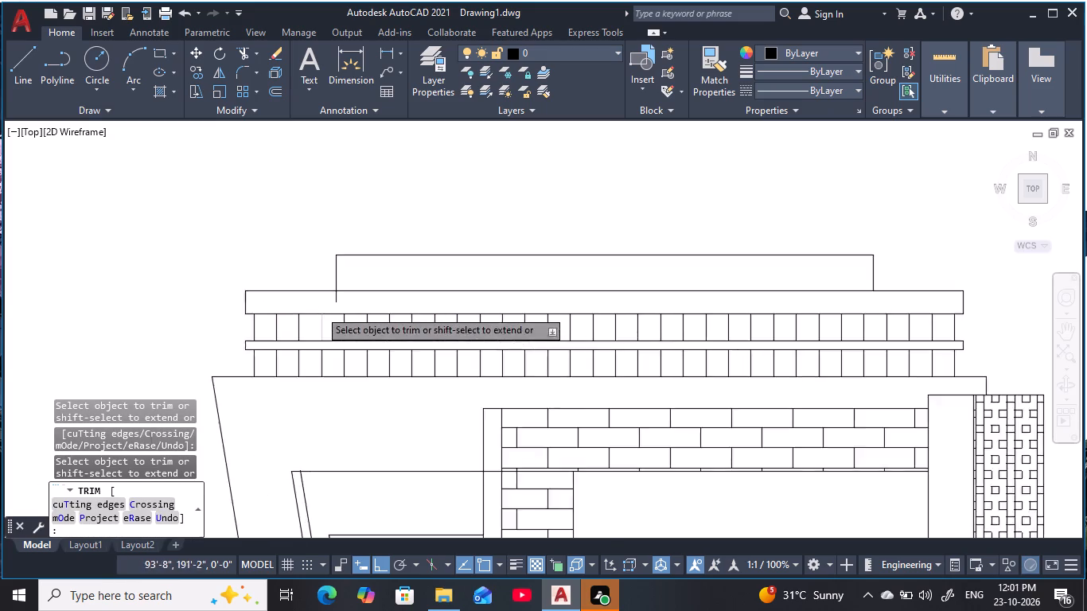
left_click(347, 295)
scroll(446, 263, "down", 1)
middle_click_drag(425, 268, 344, 288)
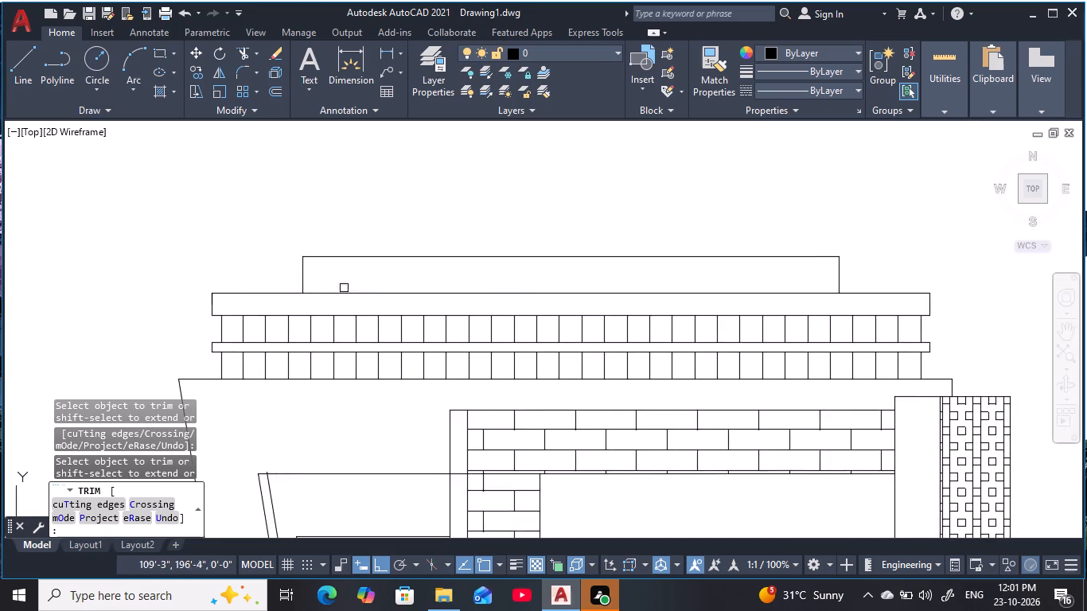
scroll(524, 283, "down", 1)
middle_click_drag(520, 280, 471, 292)
key("Escape")
key("Escape")
key("Escape")
key("Escape")
key("Escape")
middle_click_drag(536, 251, 542, 270)
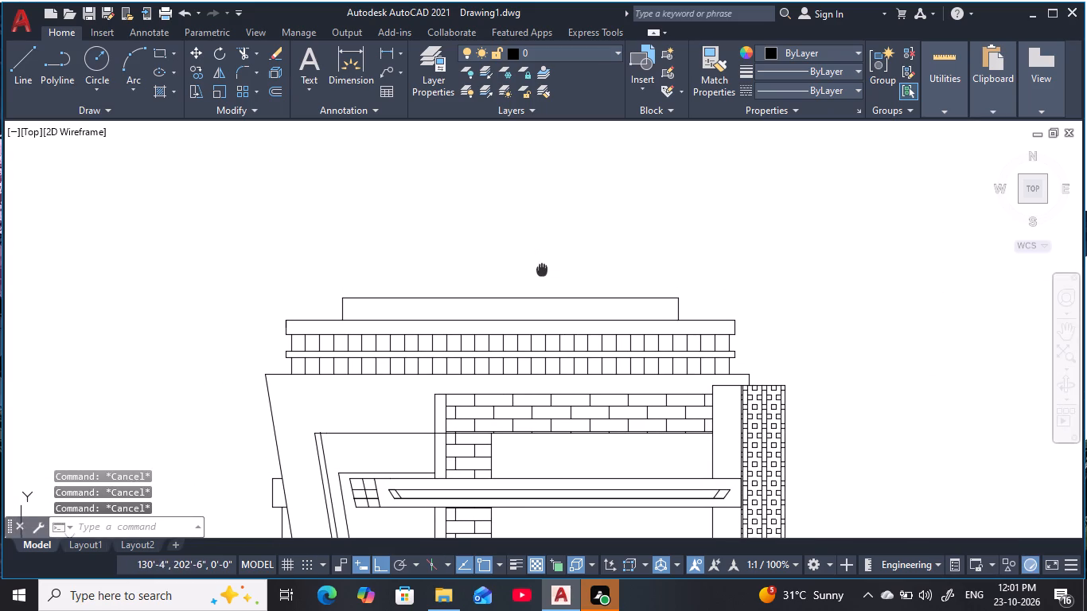
Draw a horizontal line across the rooftop block between the midpoints of its two end verticals.
key("Escape")
key("Escape")
type("l")
key("space")
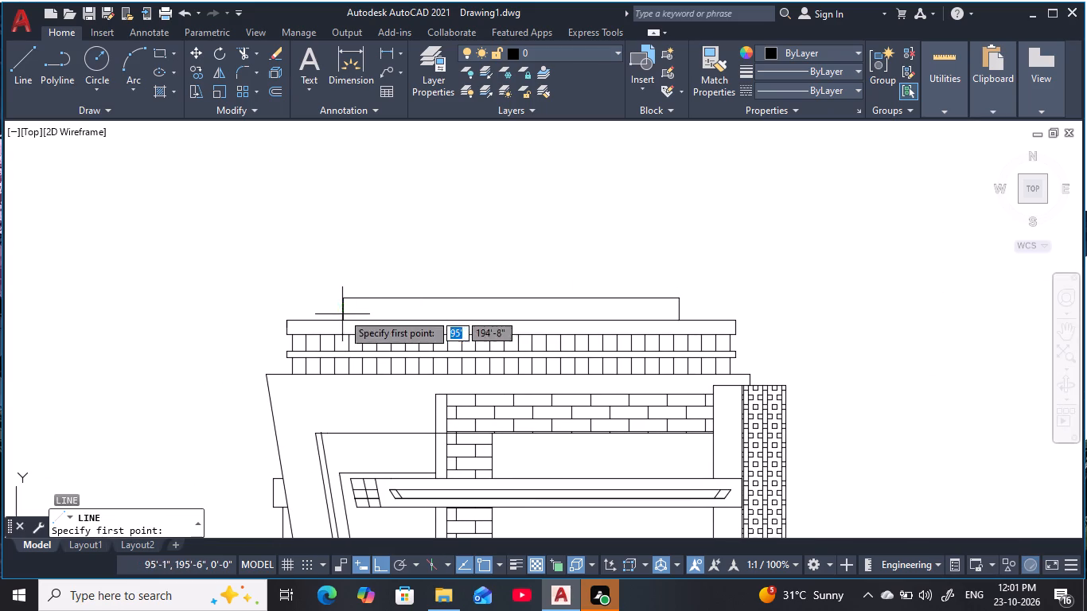
left_click(343, 312)
left_click(679, 308)
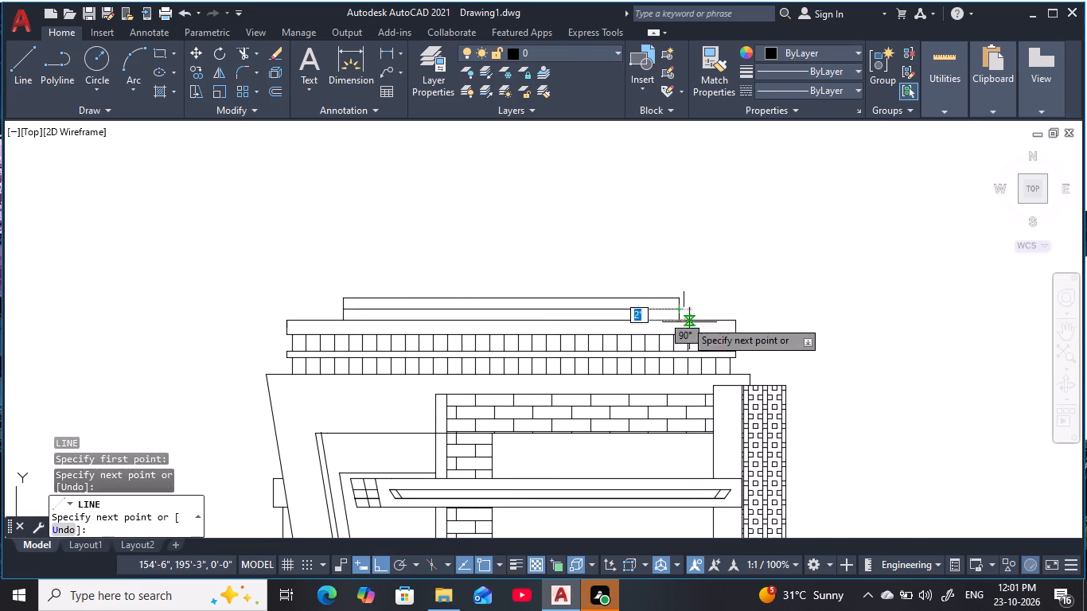
key("Escape")
key("Escape")
key("Escape")
key("Escape")
key("Escape")
key("Escape")
key("Escape")
key("Escape")
key("Escape")
key("Escape")
key("Escape")
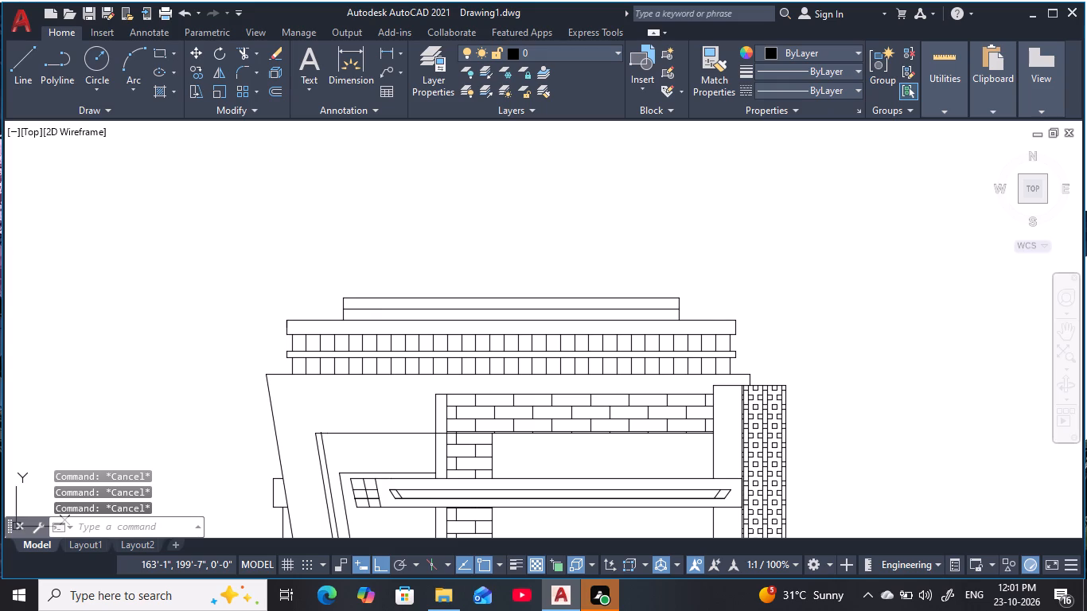
key("Escape")
key("Escape")
key("Escape")
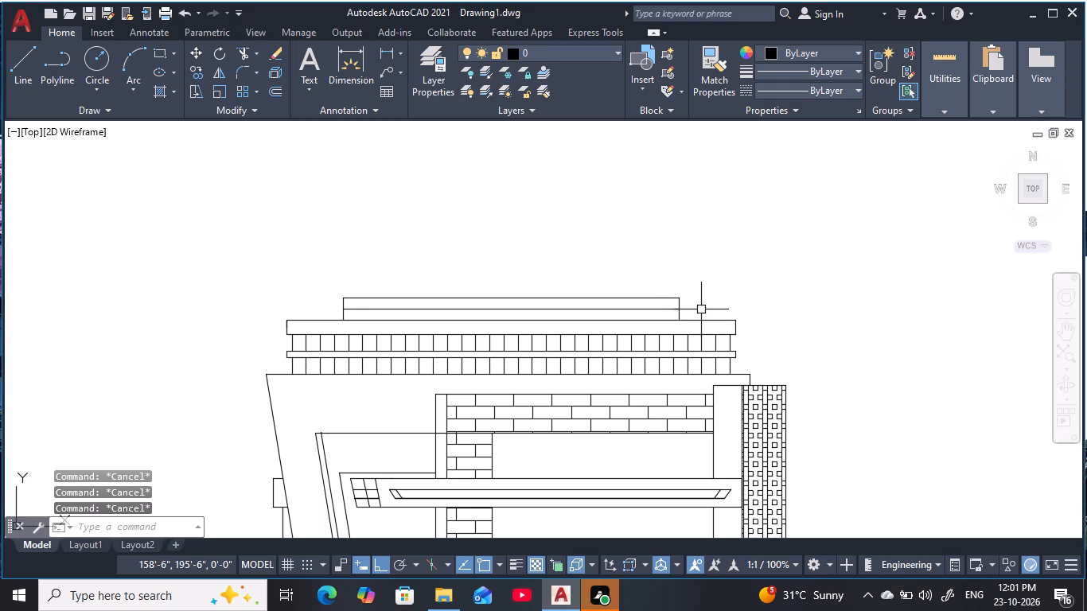
key("Escape")
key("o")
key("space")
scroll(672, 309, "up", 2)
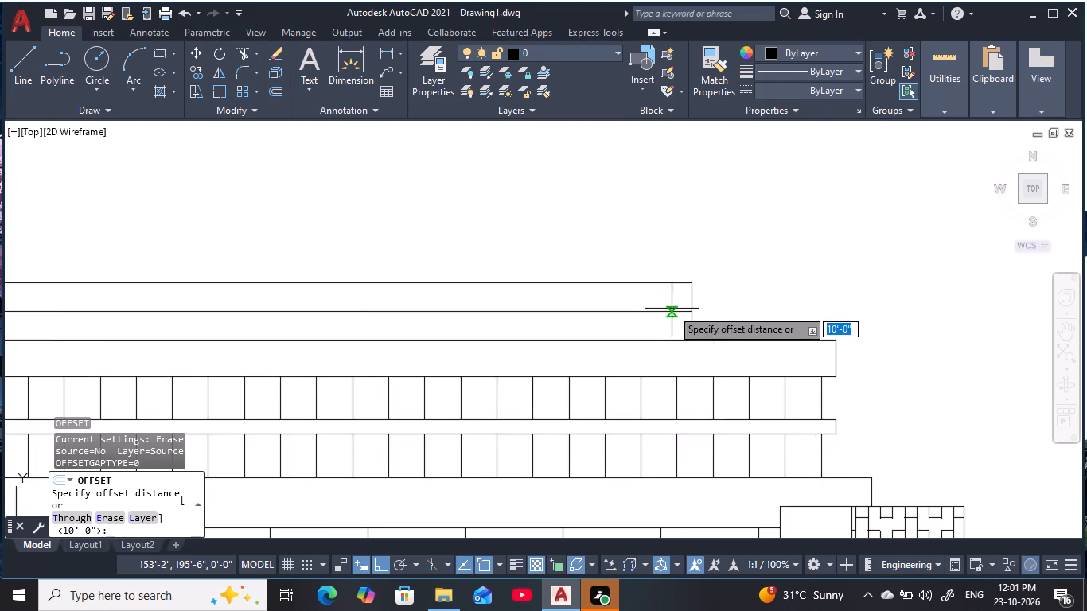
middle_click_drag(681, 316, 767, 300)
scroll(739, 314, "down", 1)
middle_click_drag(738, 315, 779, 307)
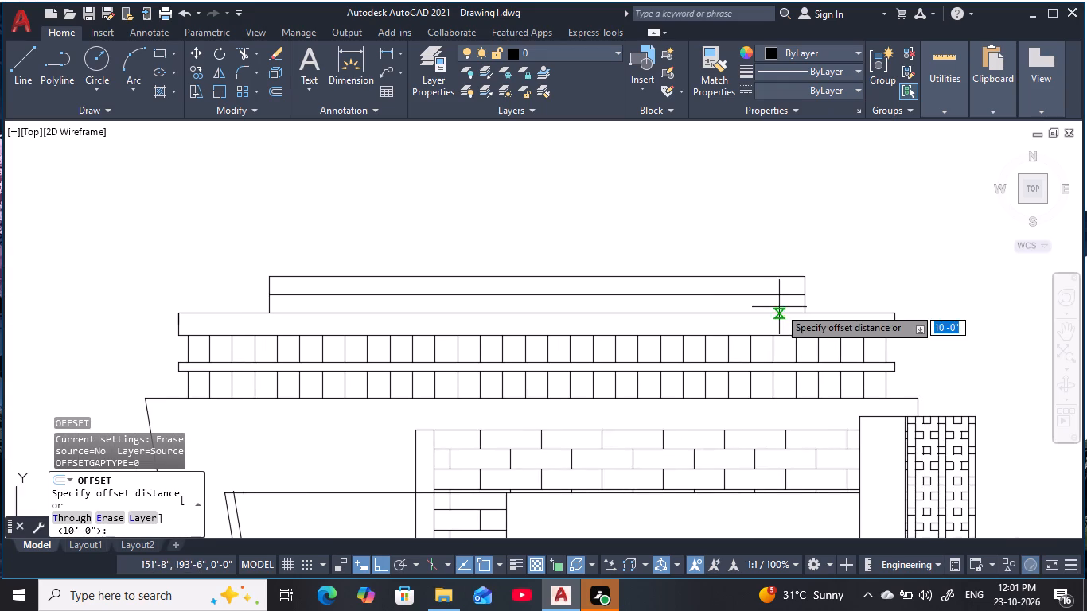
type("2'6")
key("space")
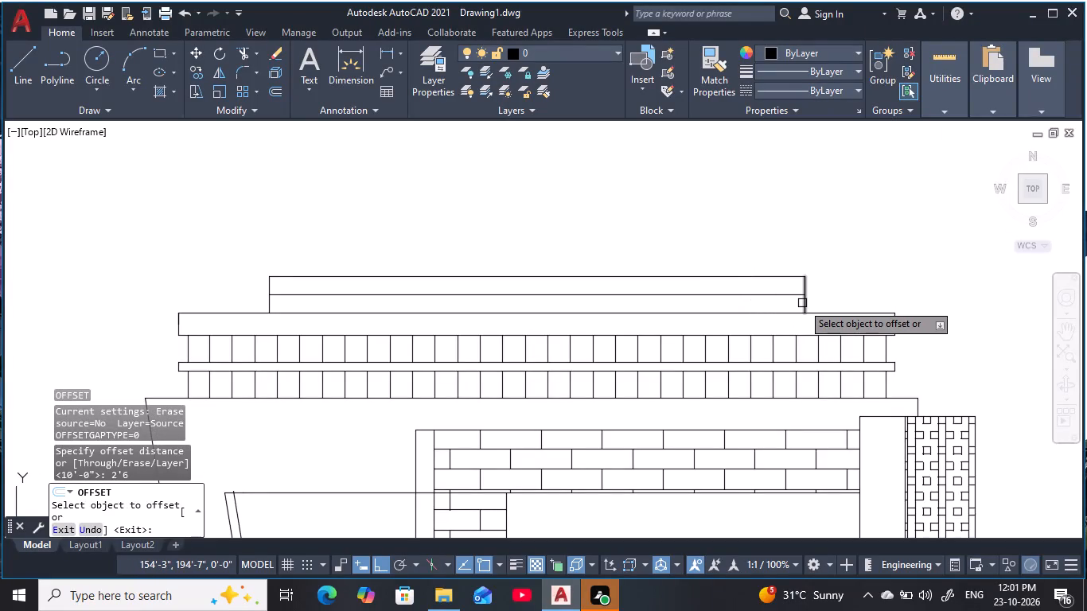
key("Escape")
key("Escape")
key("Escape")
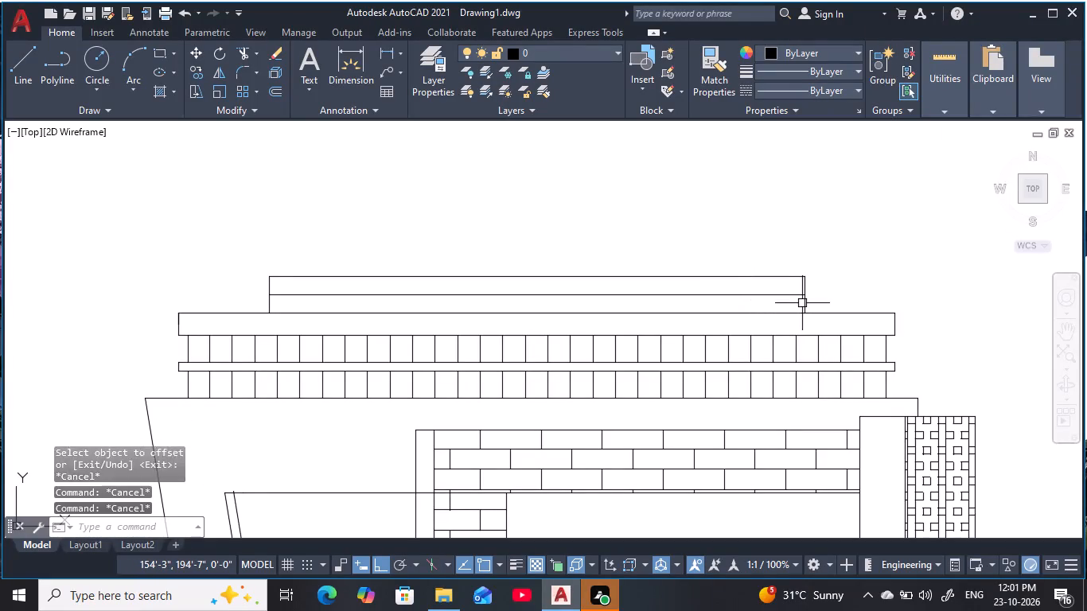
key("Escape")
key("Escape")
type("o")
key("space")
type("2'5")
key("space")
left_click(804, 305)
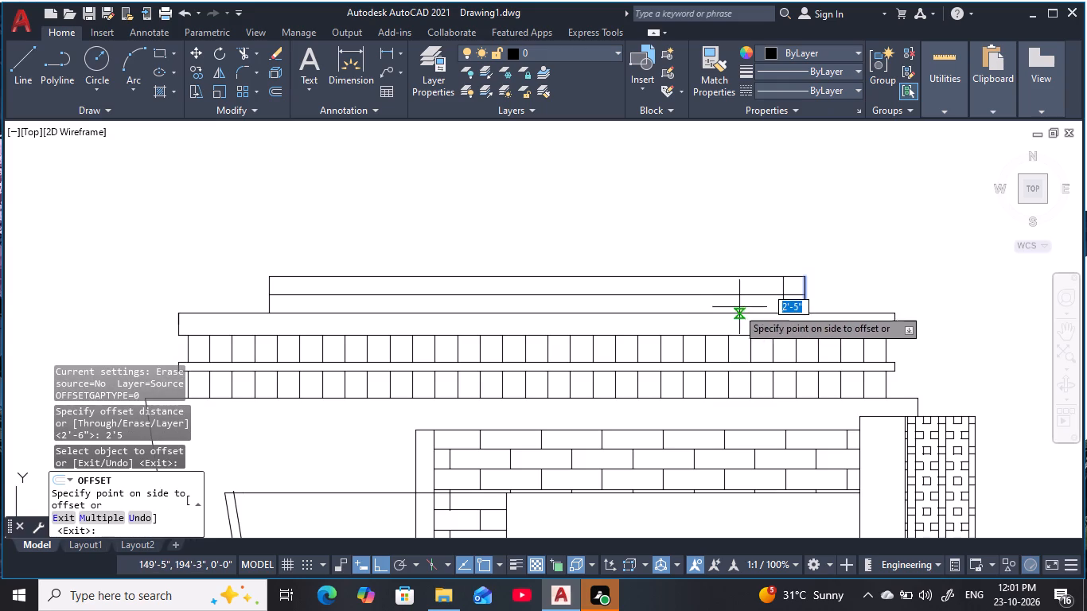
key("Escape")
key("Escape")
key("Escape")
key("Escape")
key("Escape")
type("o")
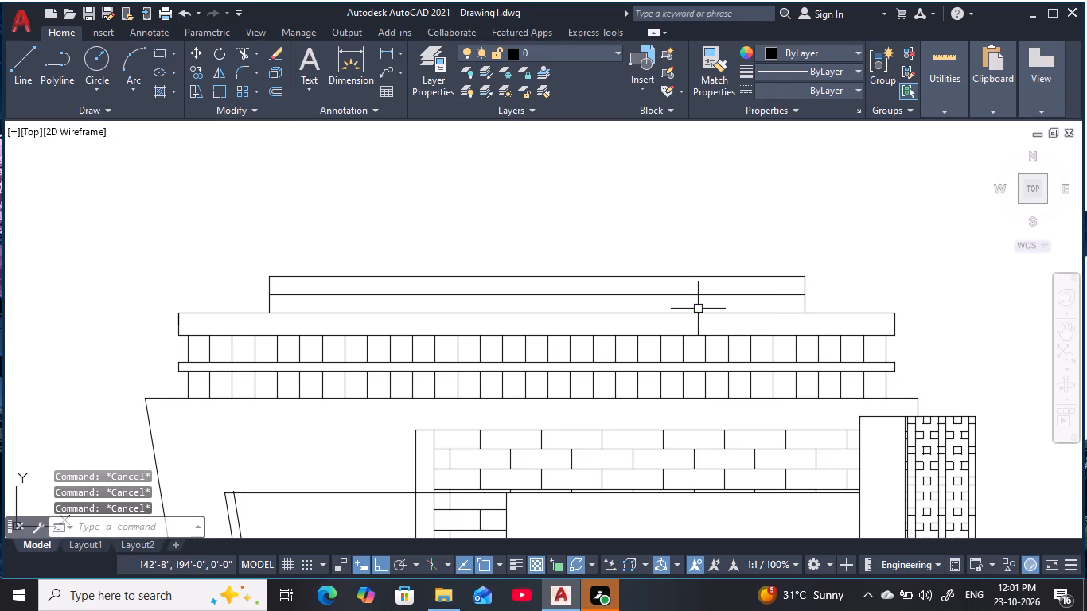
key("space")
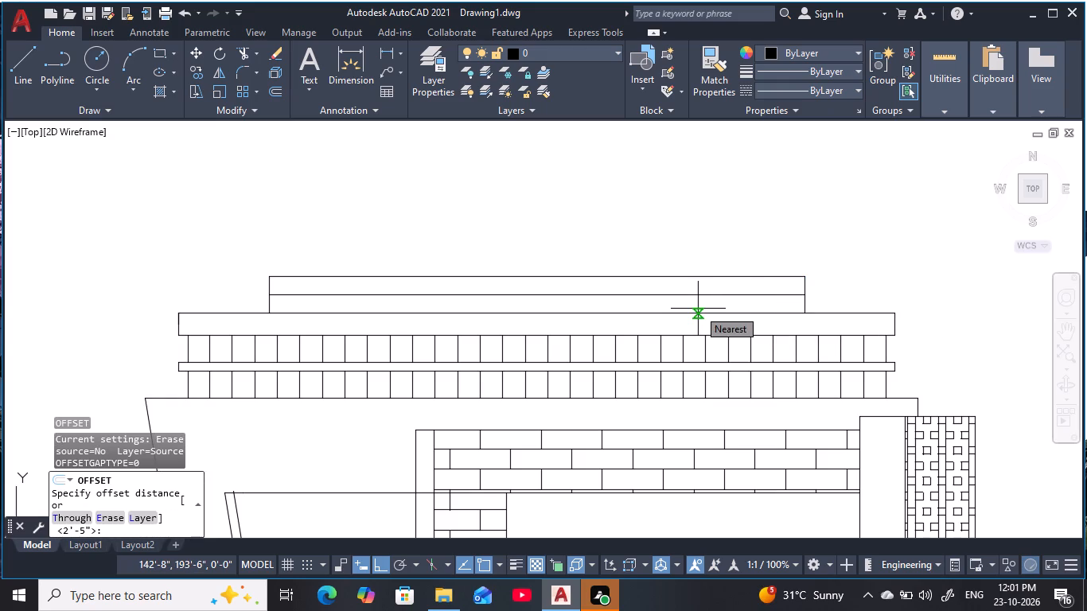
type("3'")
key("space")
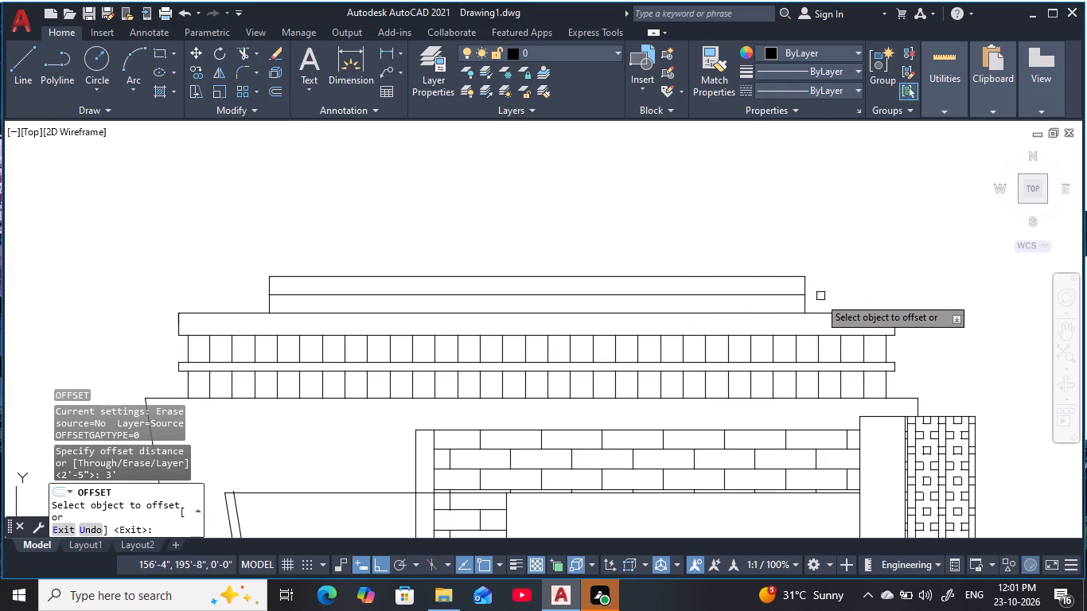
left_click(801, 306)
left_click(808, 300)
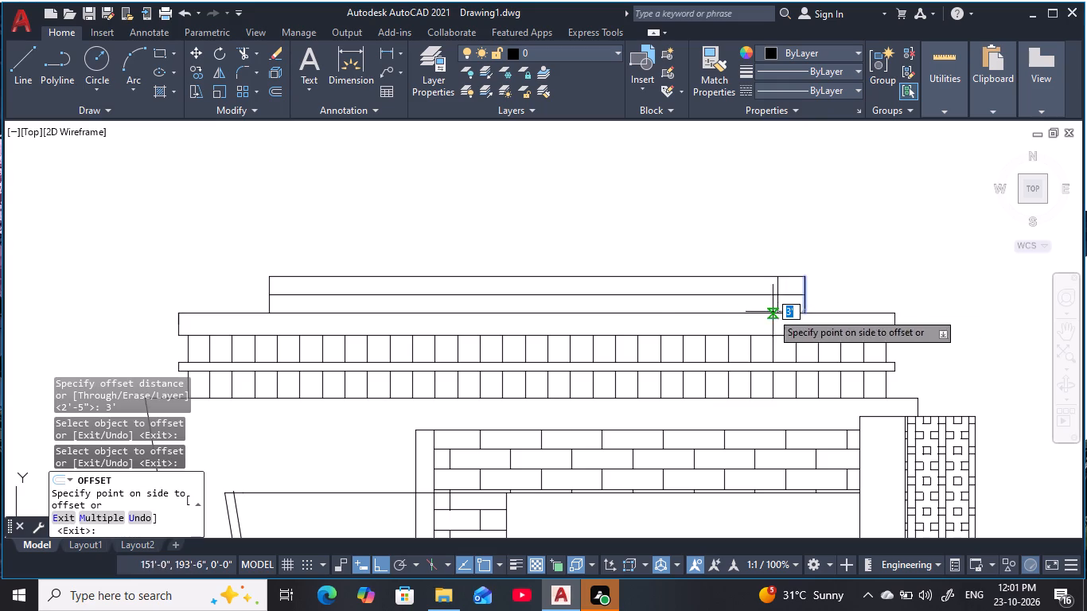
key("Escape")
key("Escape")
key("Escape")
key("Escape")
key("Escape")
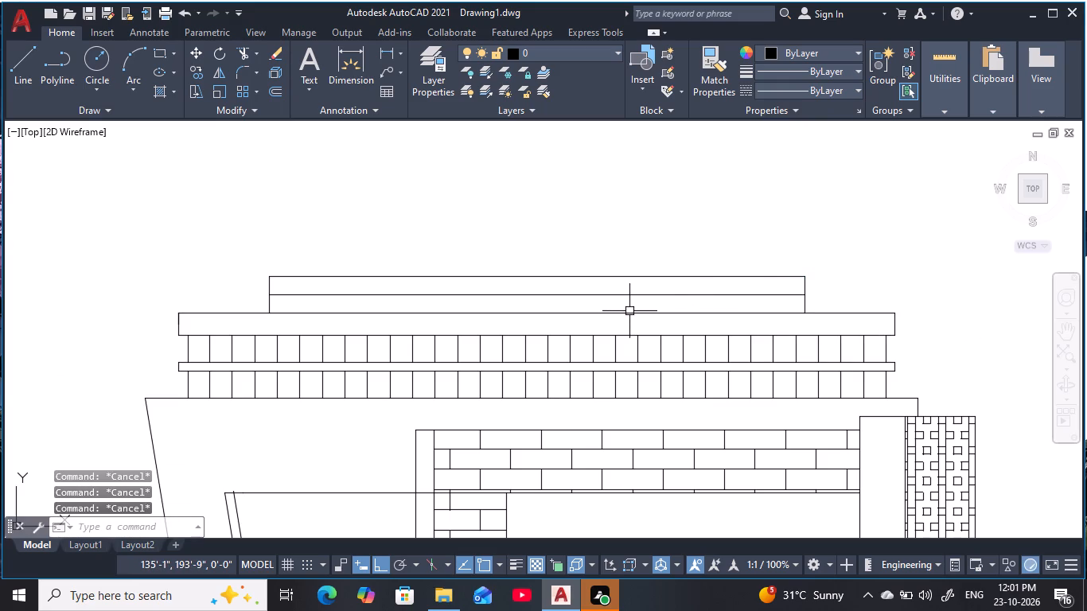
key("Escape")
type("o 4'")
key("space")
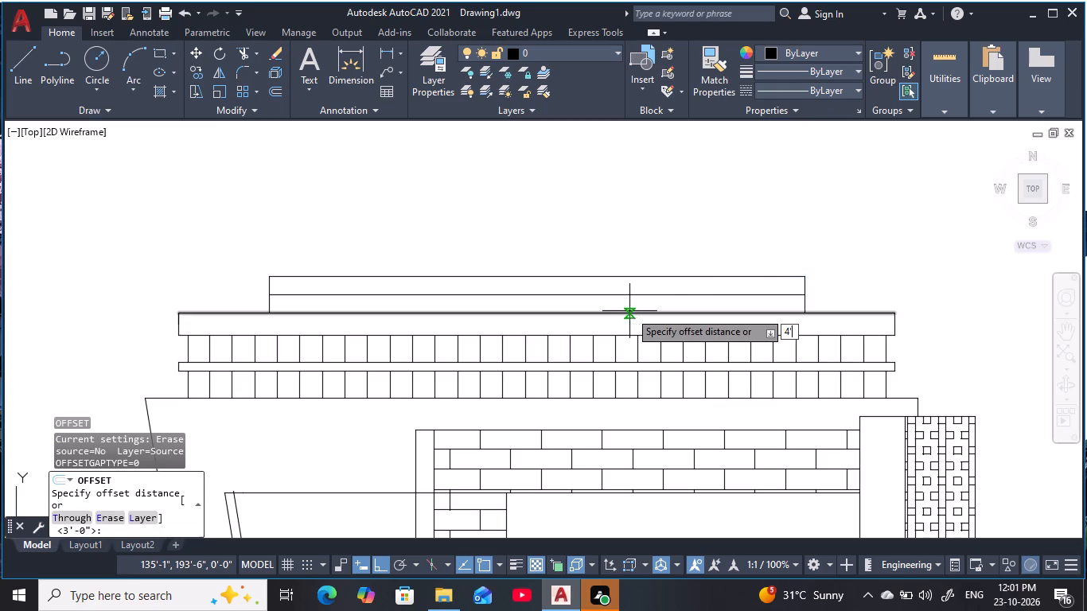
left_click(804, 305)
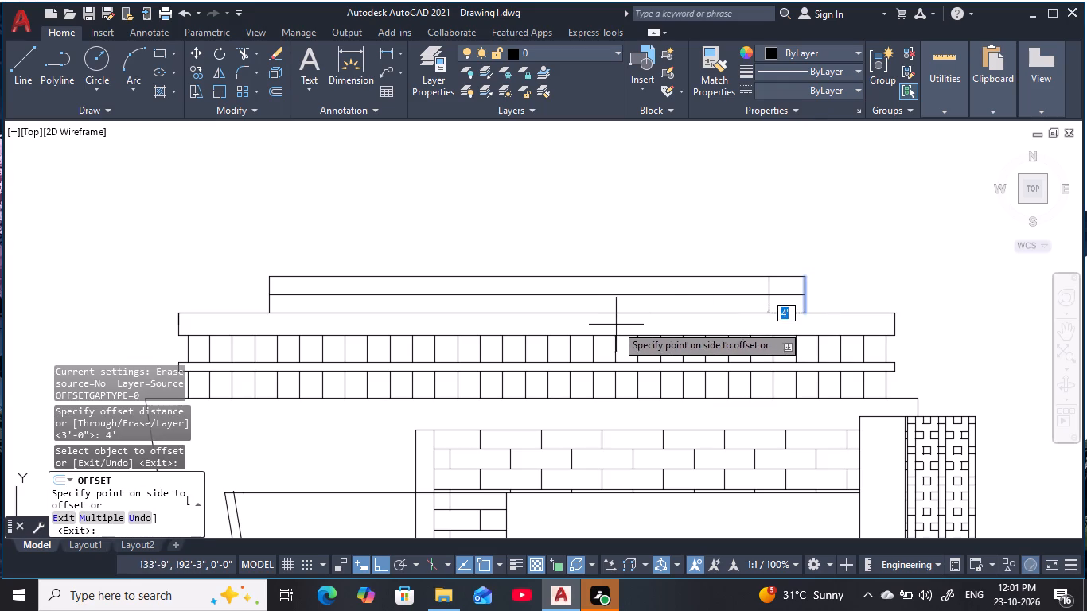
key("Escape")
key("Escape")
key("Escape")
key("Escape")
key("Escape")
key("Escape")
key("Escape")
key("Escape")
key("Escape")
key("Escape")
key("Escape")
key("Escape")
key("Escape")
Offset the rooftop block's right end vertical repeatedly at 6' spacing, adding nine vertical divisions across the block to its left end.
type("o 6")
type("'")
key("space")
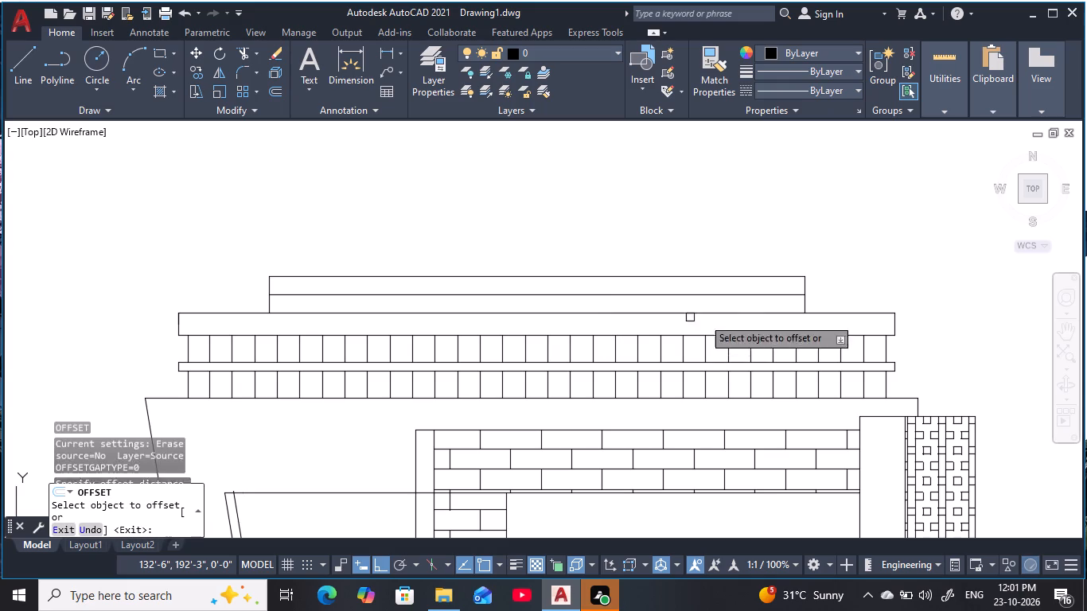
left_click(805, 304)
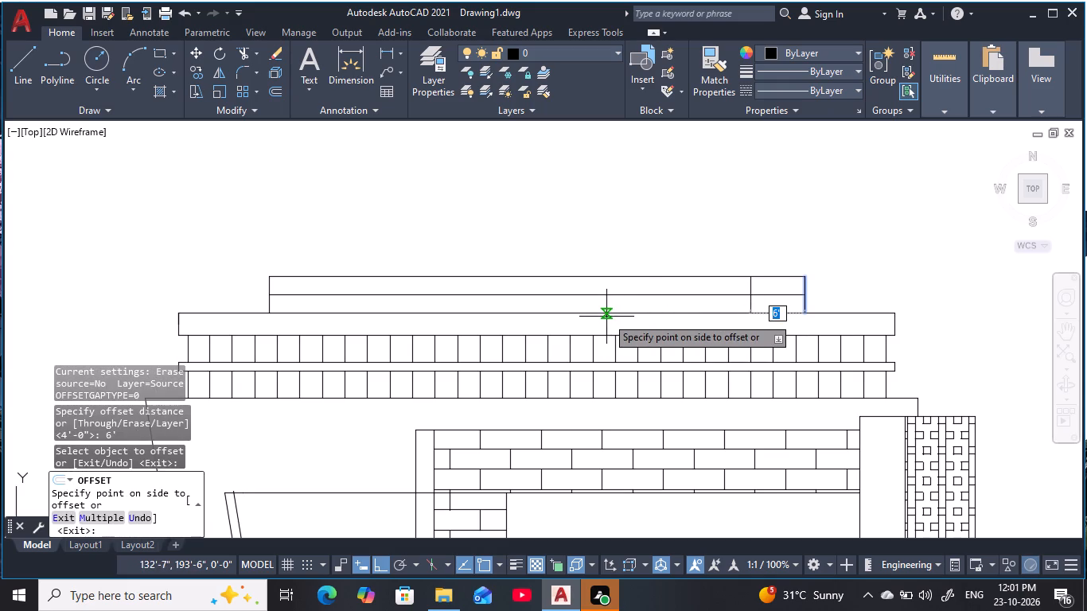
type("m")
key("space")
left_click(589, 317)
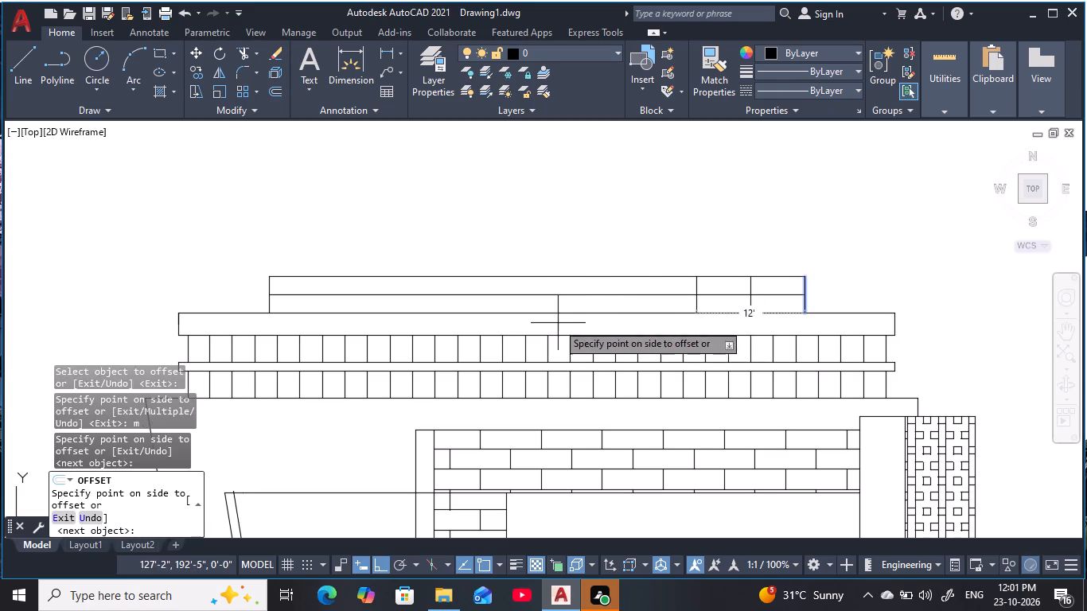
left_click(553, 325)
left_click(514, 319)
left_click(465, 313)
left_click(425, 313)
left_click(376, 305)
left_click(358, 305)
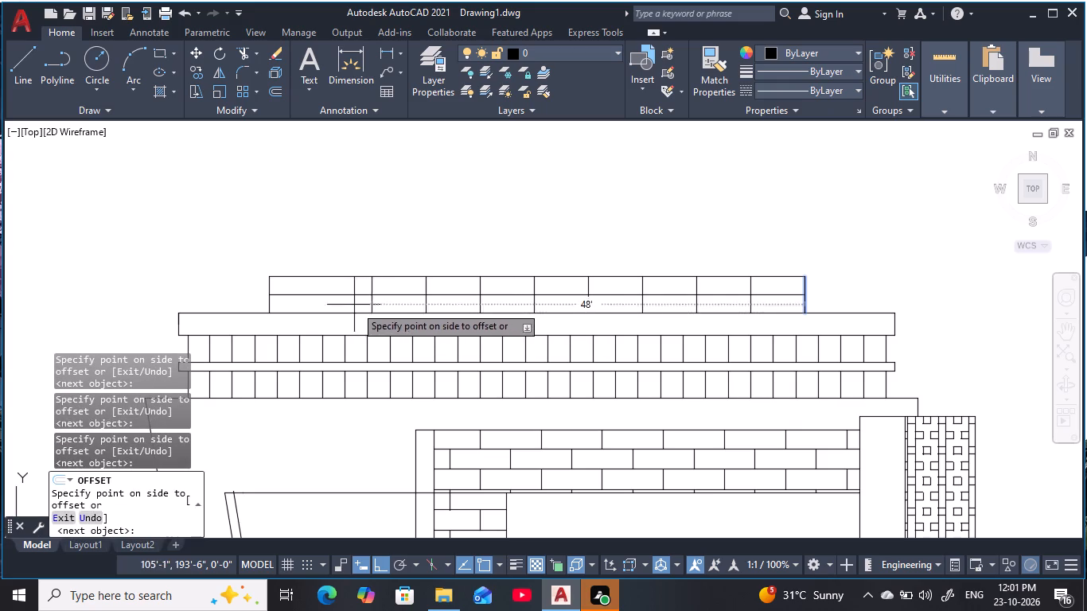
left_click(319, 300)
left_click_drag(275, 300, 267, 300)
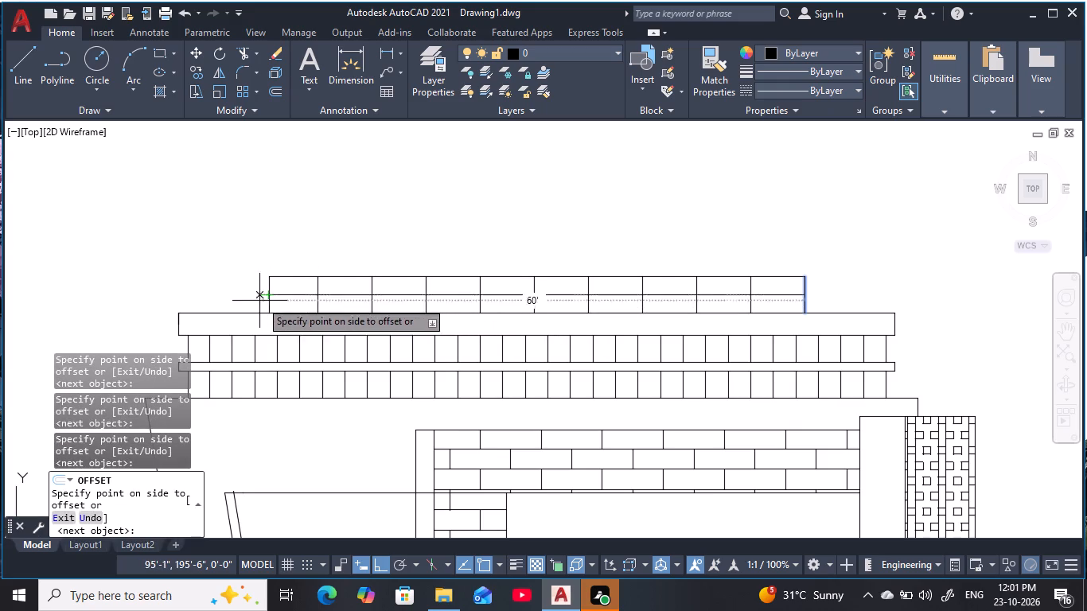
key("Escape")
key("Escape")
key("Escape")
Examine the divided rooftop block in relation to the parapet and the upper part of the elevation.
scroll(508, 246, "down", 1)
middle_click_drag(501, 247, 466, 252)
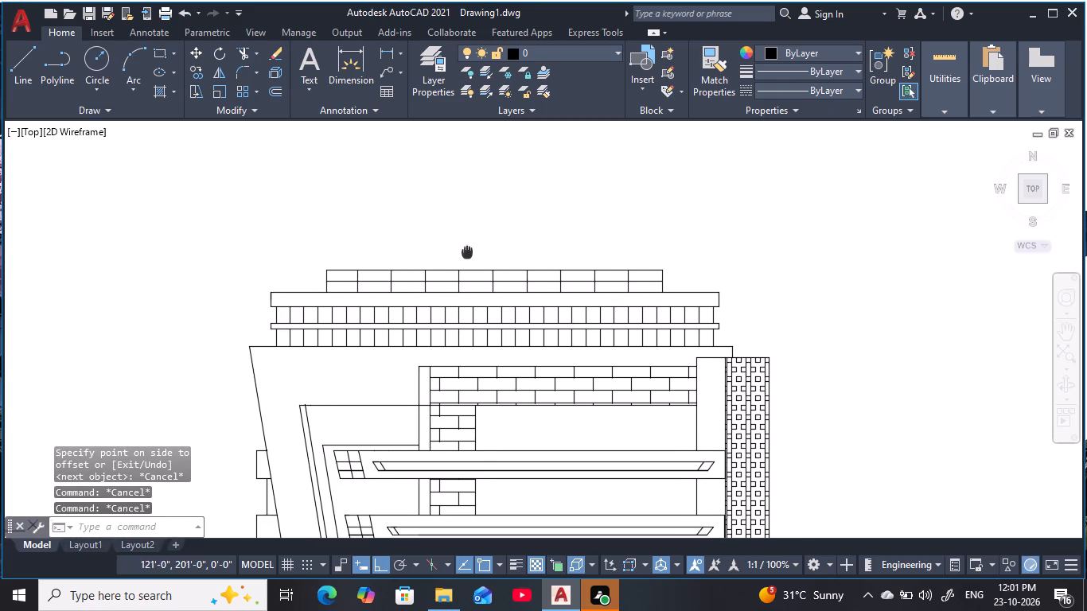
middle_click_drag(466, 252, 462, 253)
key("Escape")
scroll(487, 247, "down", 1)
middle_click_drag(489, 246, 501, 262)
key("Escape")
key("Escape")
key("Escape")
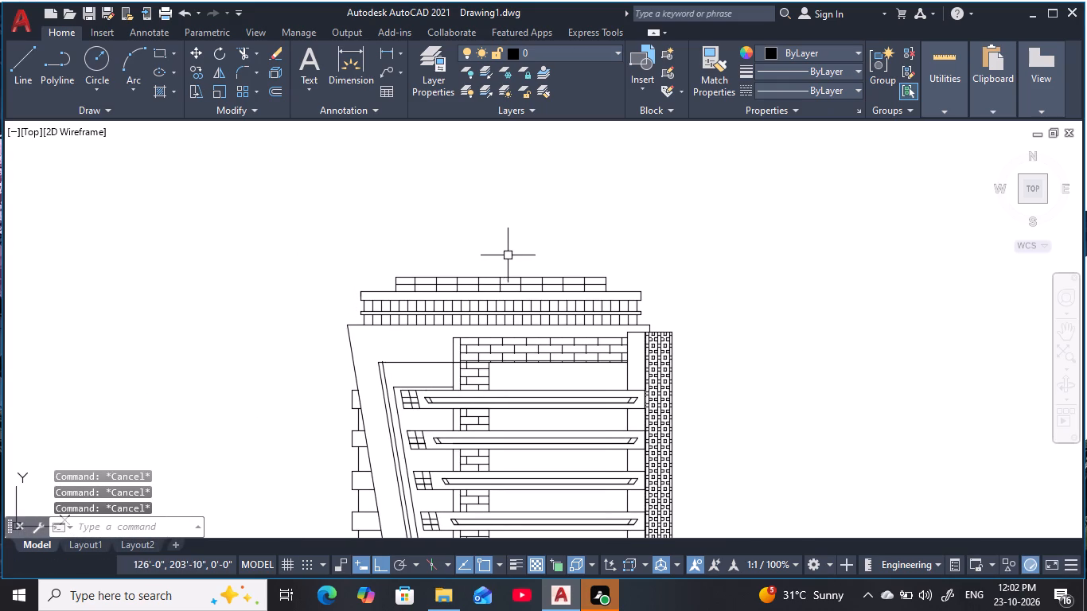
key("Escape")
middle_click_drag(536, 253, 547, 292)
scroll(553, 293, "up", 1)
middle_click_drag(553, 293, 548, 285)
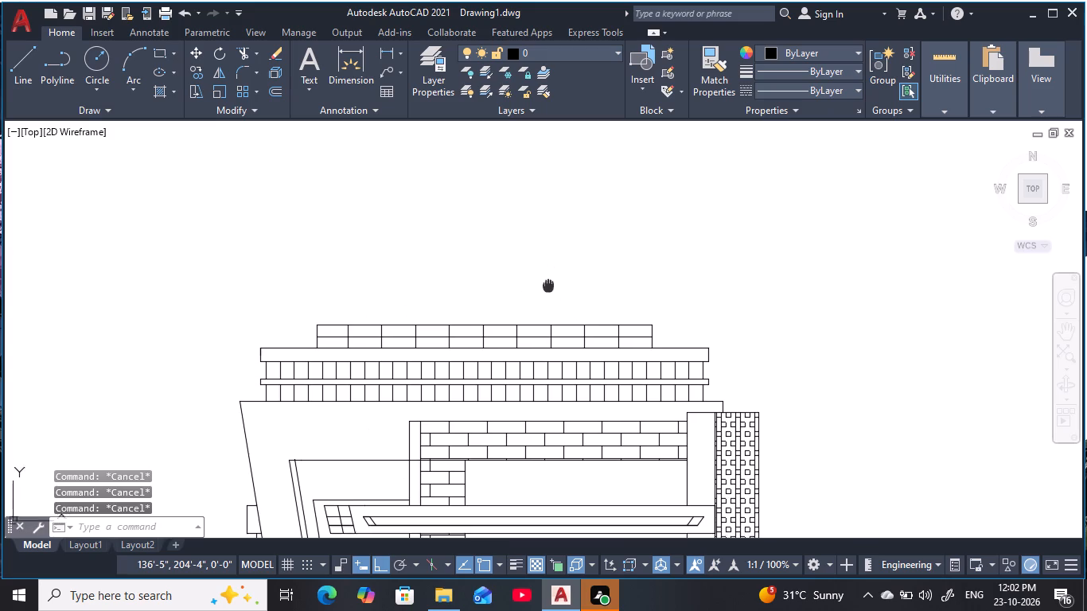
middle_click_drag(548, 285, 548, 284)
scroll(548, 284, "up", 1)
key("Escape")
key("Escape")
key("Escape")
key("Escape")
key("Escape")
key("Escape")
key("Escape")
key("Escape")
key("Escape")
key("Escape")
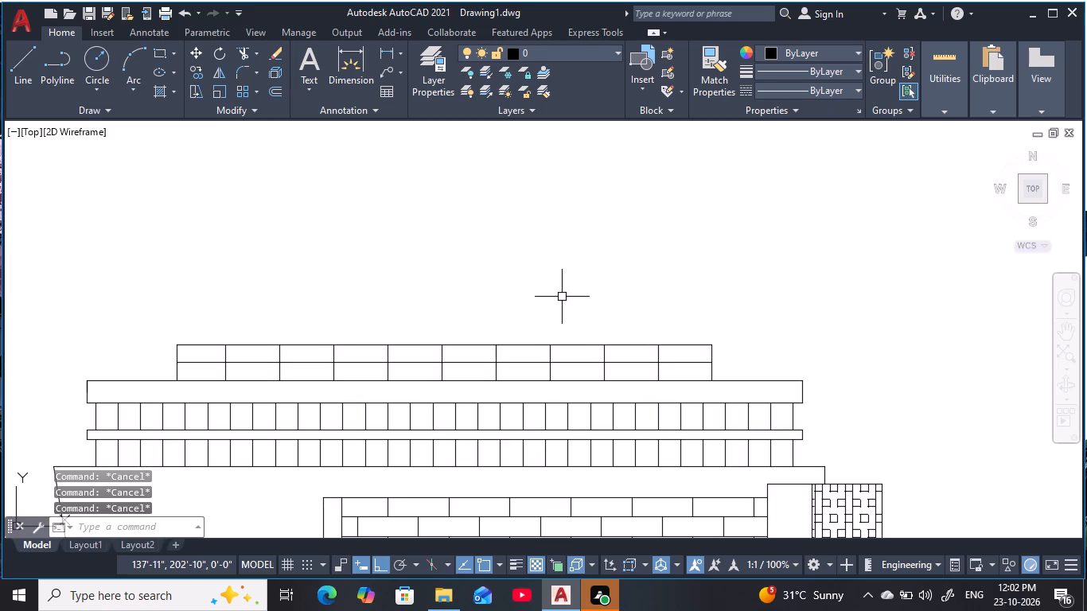
key("Escape")
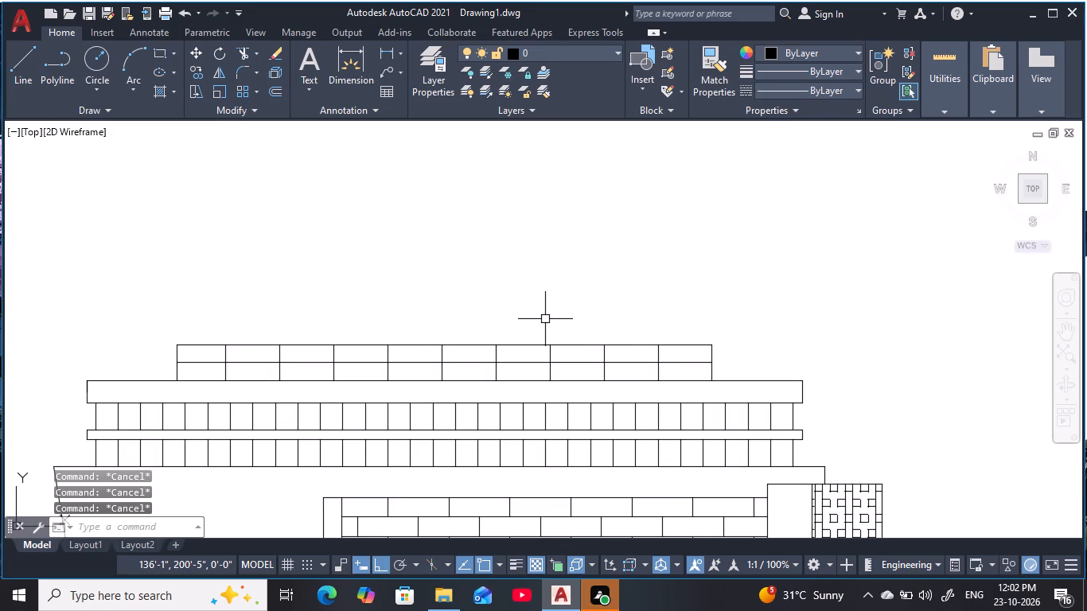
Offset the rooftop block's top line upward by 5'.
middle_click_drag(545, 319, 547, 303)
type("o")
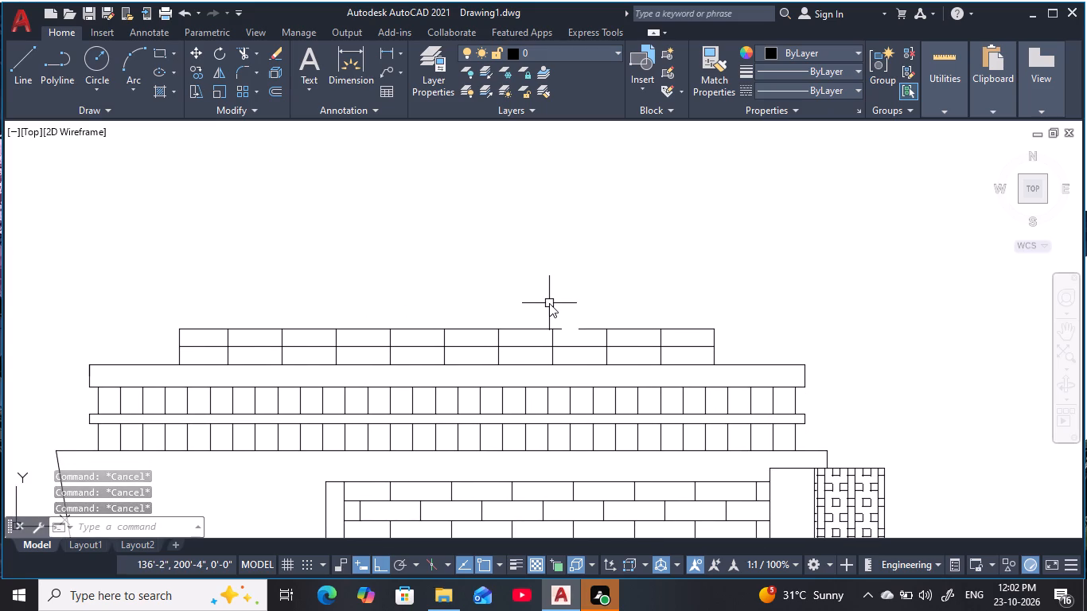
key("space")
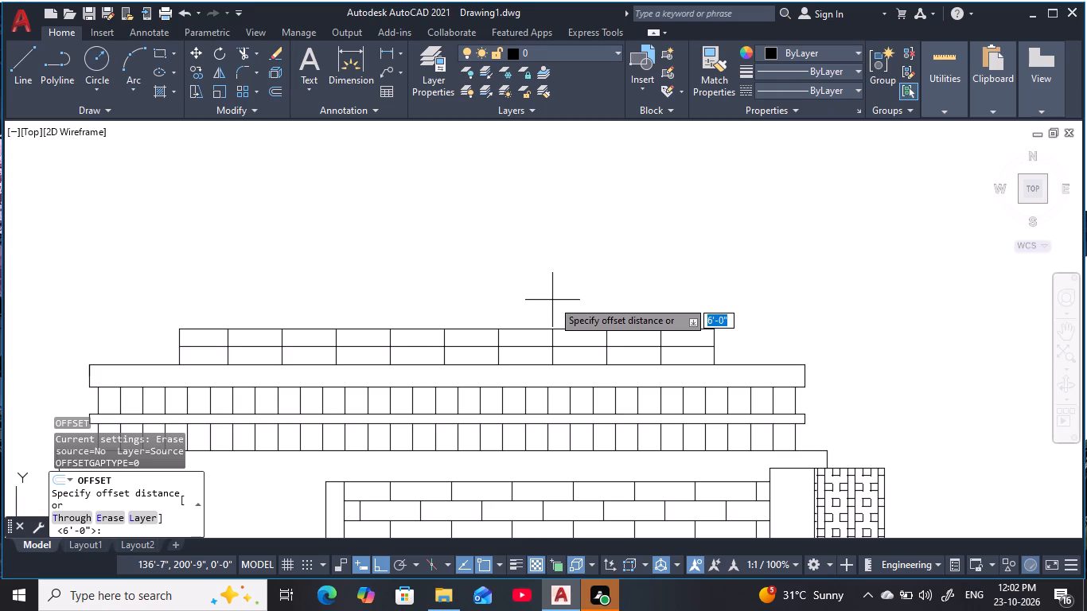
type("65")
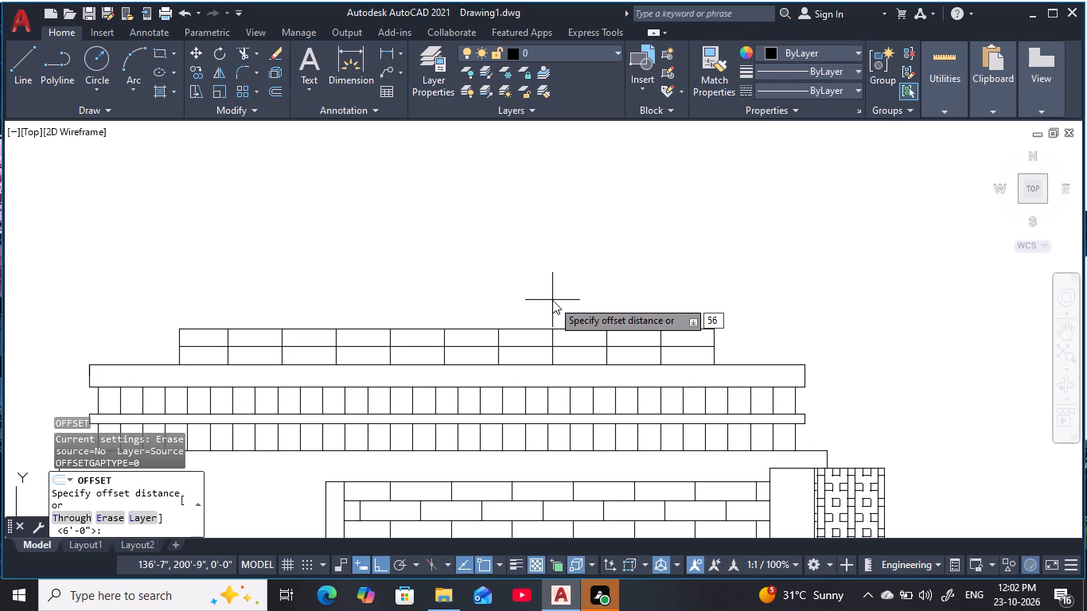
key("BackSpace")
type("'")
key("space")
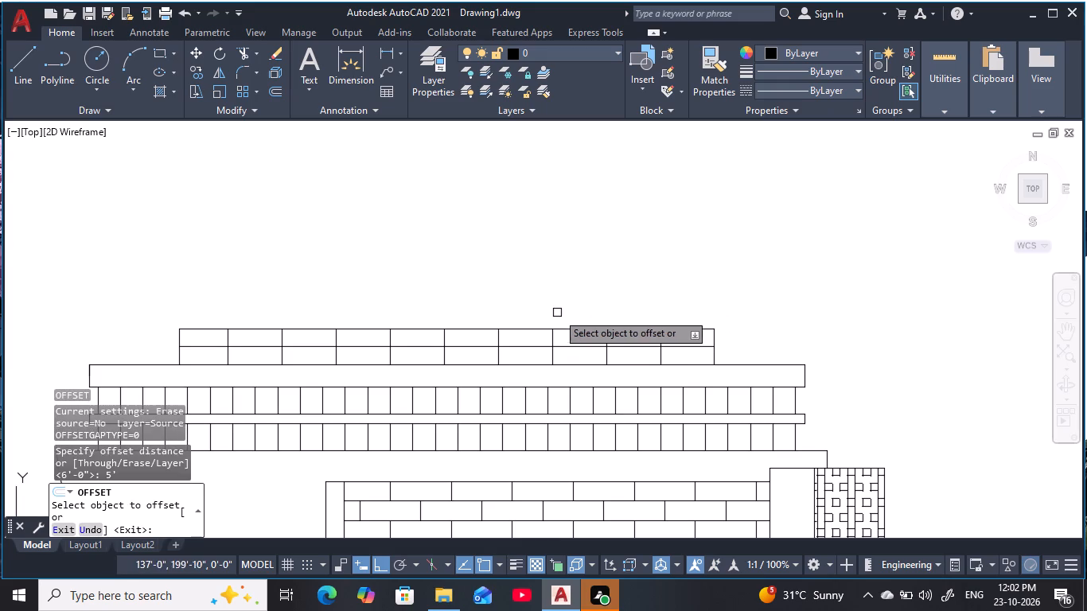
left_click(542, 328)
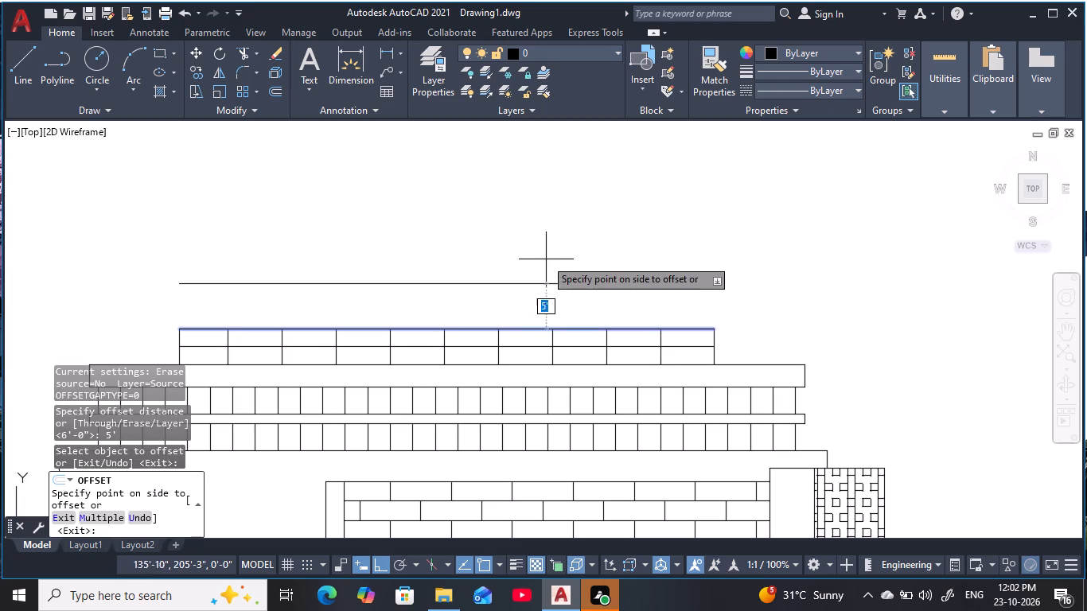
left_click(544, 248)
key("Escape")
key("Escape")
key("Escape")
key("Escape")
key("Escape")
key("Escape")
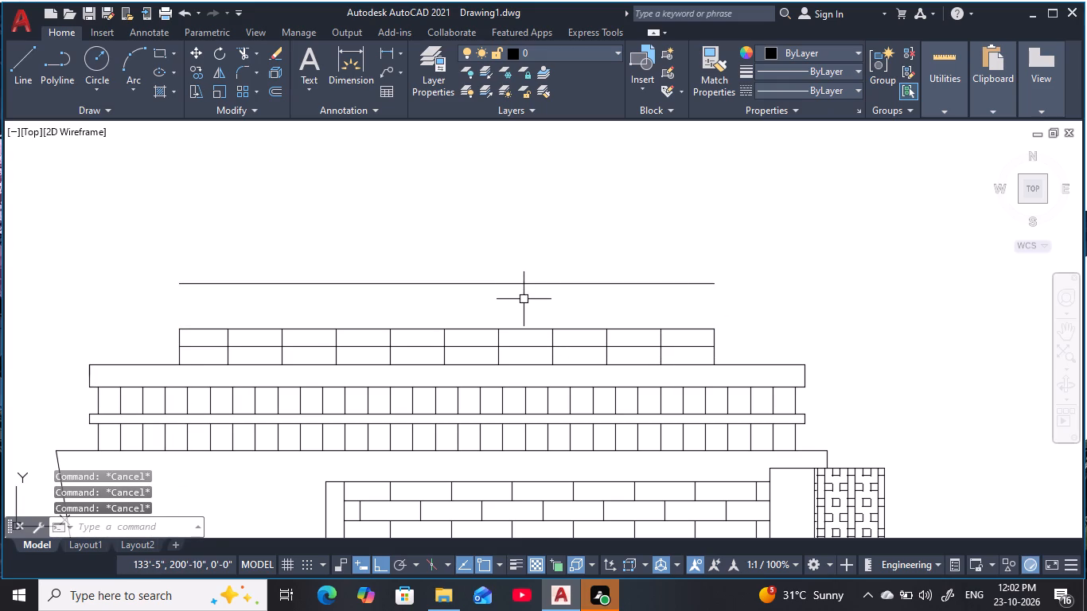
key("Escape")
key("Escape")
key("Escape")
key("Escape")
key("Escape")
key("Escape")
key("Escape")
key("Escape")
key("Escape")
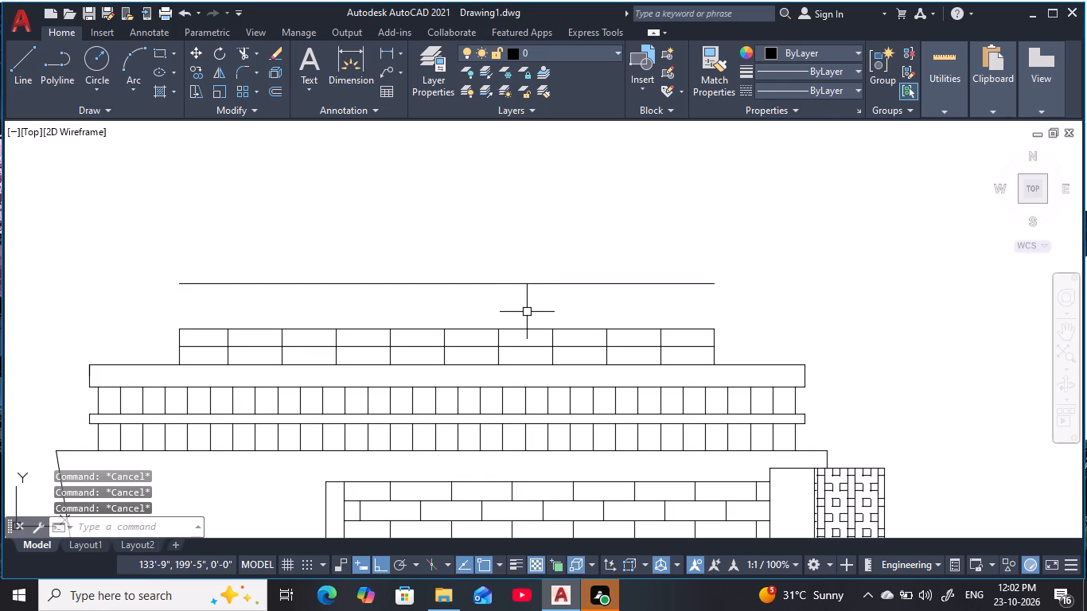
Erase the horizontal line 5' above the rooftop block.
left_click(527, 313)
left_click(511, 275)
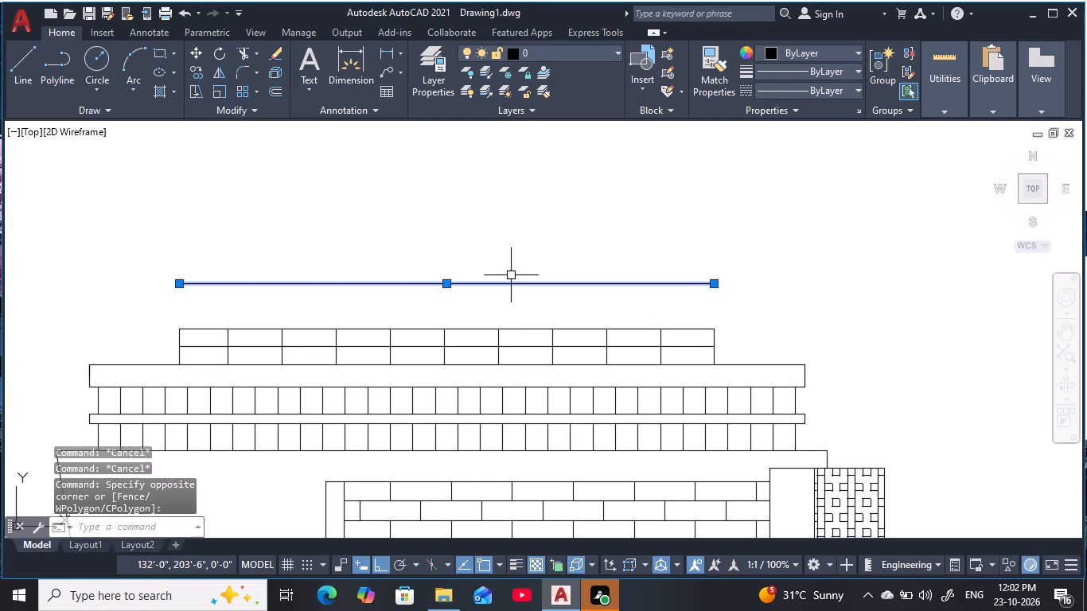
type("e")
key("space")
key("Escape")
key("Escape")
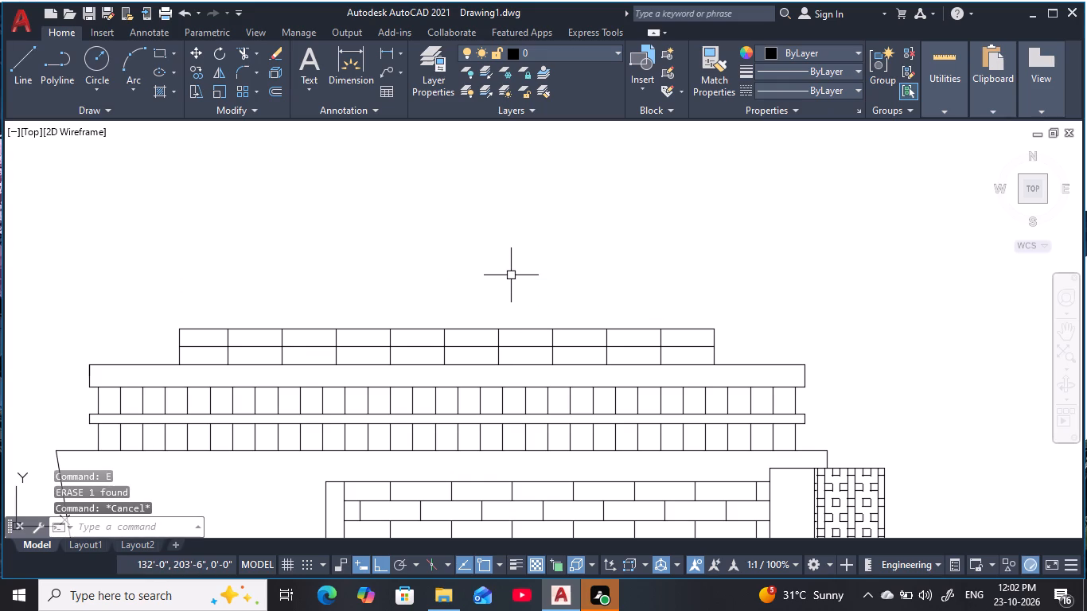
Offset the rooftop block's top line upward by 8'.
key("o")
key("space")
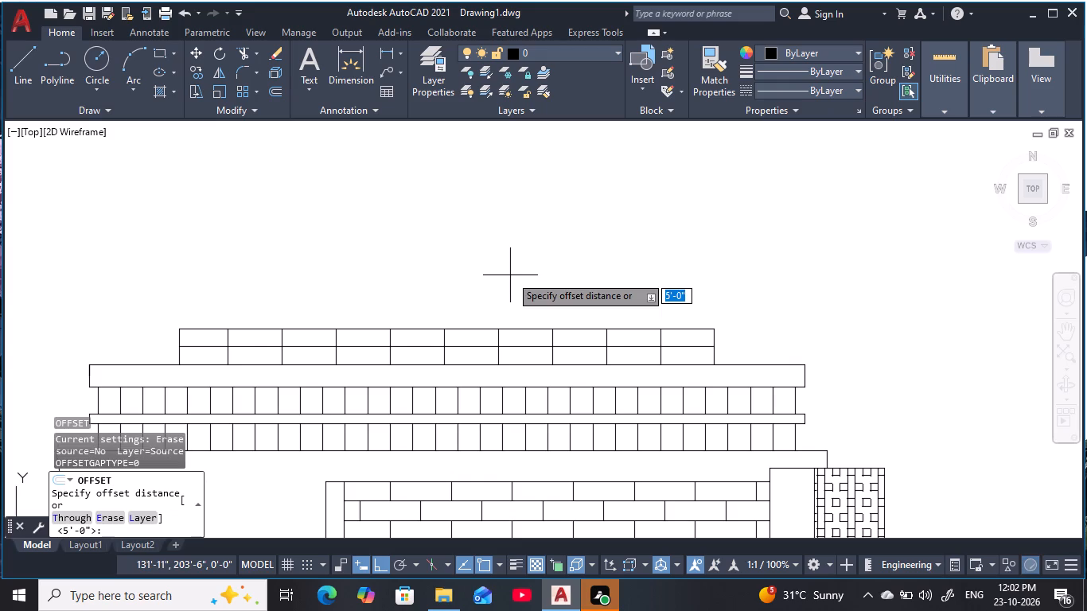
type("8'")
key("space")
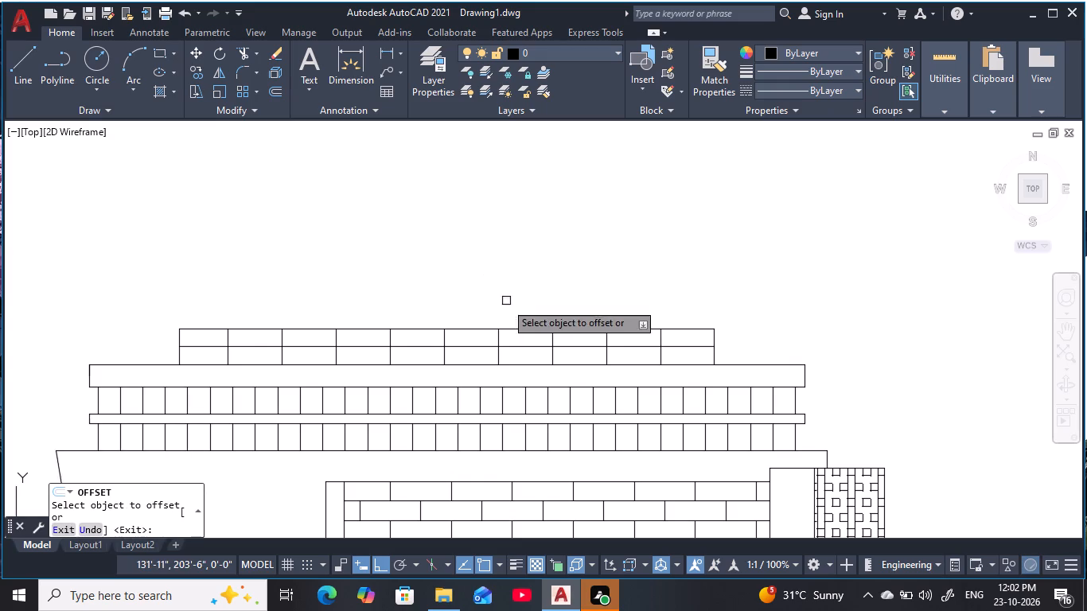
left_click(505, 326)
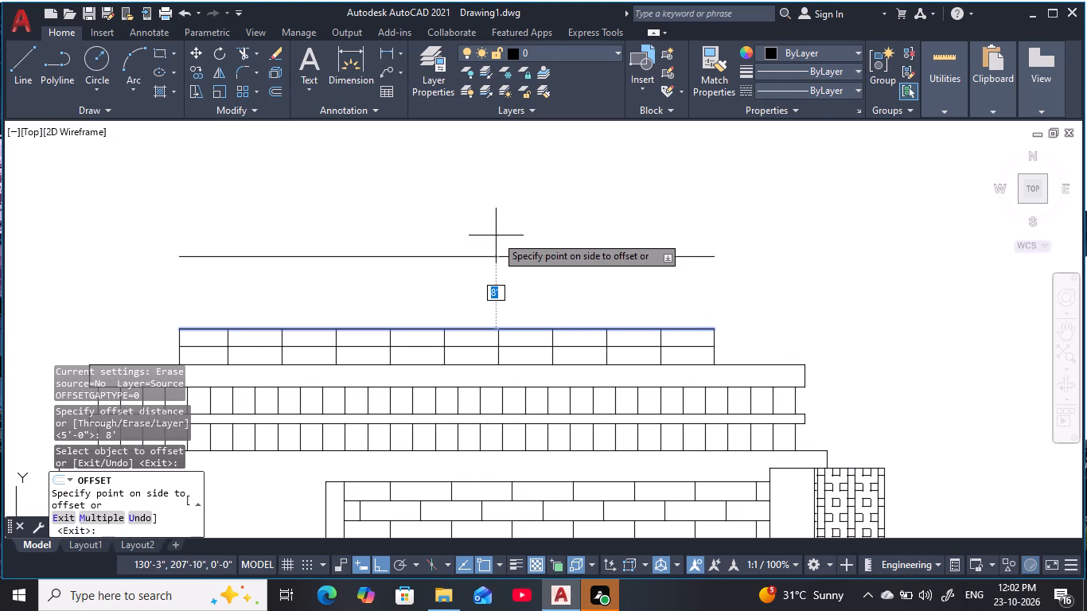
left_click(496, 235)
middle_click_drag(499, 237, 518, 253)
key("Escape")
key("Escape")
key("Escape")
key("Escape")
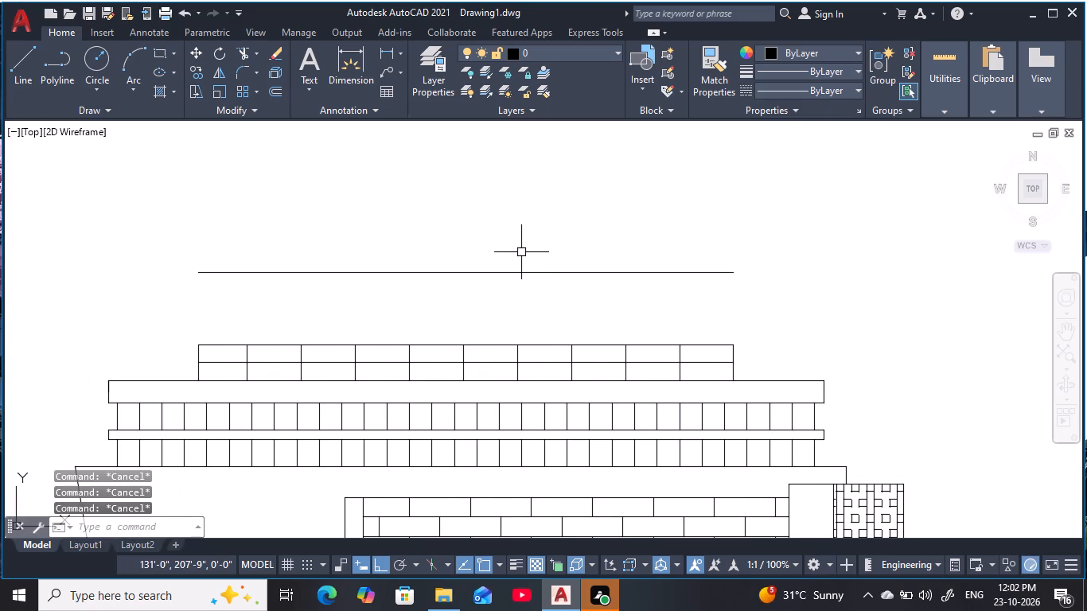
key("Escape")
key("Escape")
key("Escape")
middle_click_drag(530, 256, 540, 282)
key("Escape")
key("Escape")
key("Escape")
key("Escape")
key("Escape")
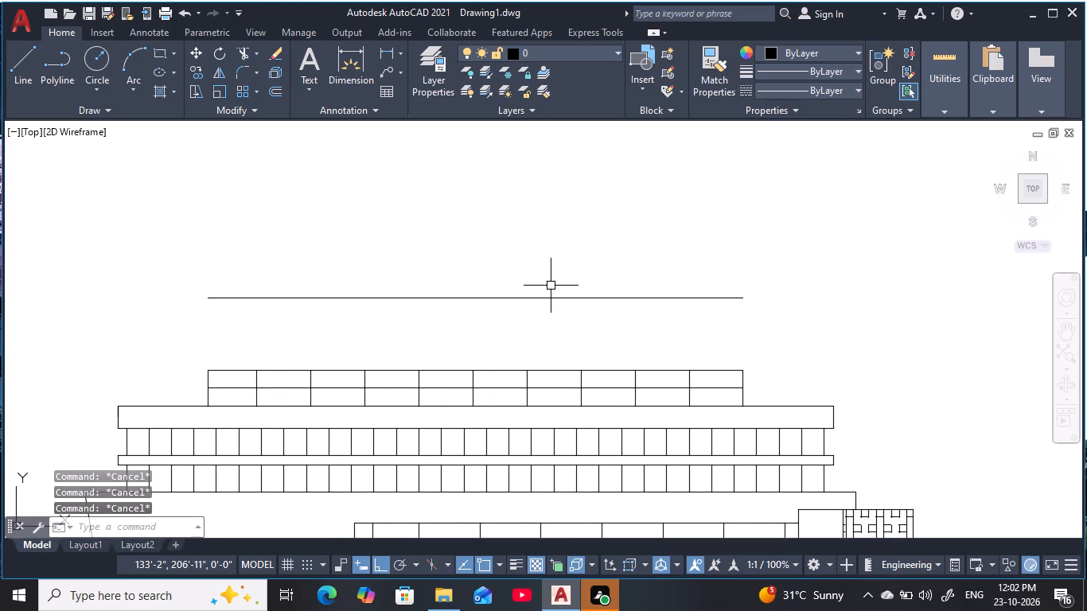
key("Escape")
key("Escape")
key("Escape")
key("Escape")
key("Escape")
key("Escape")
key("Escape")
key("Escape")
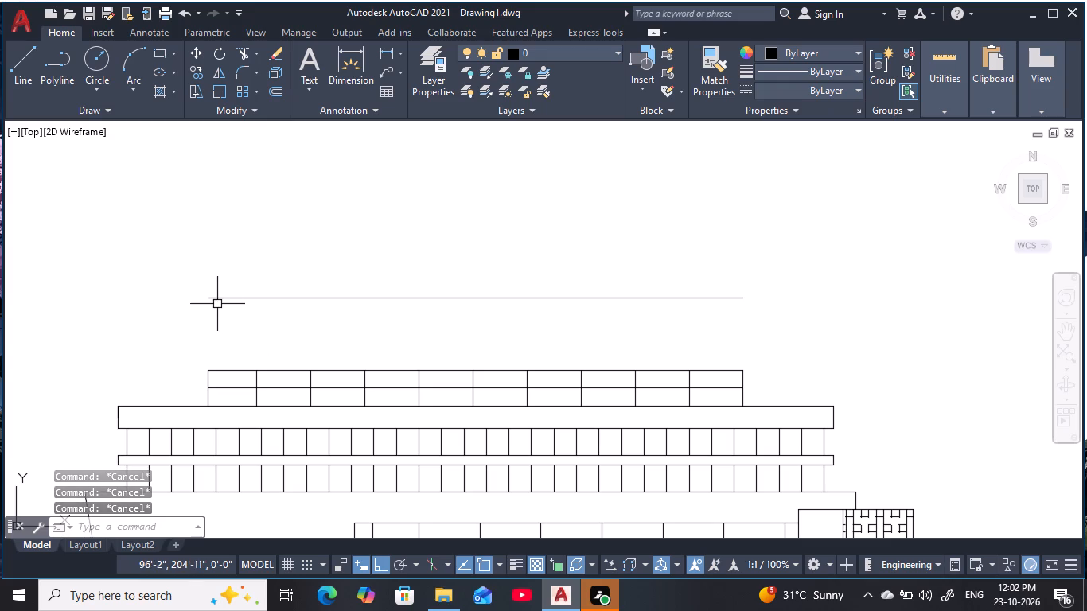
With ortho off, draw a slanted line about 8'-9" long from the upper line's left end down to the rooftop block's top line.
type("l")
key("space")
key("F8")
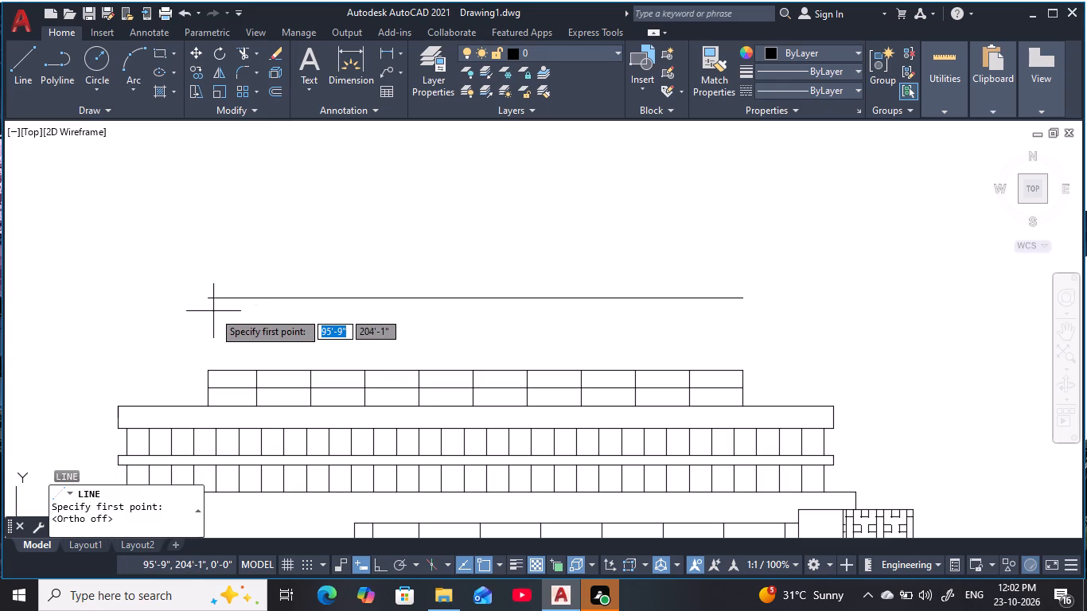
left_click(207, 298)
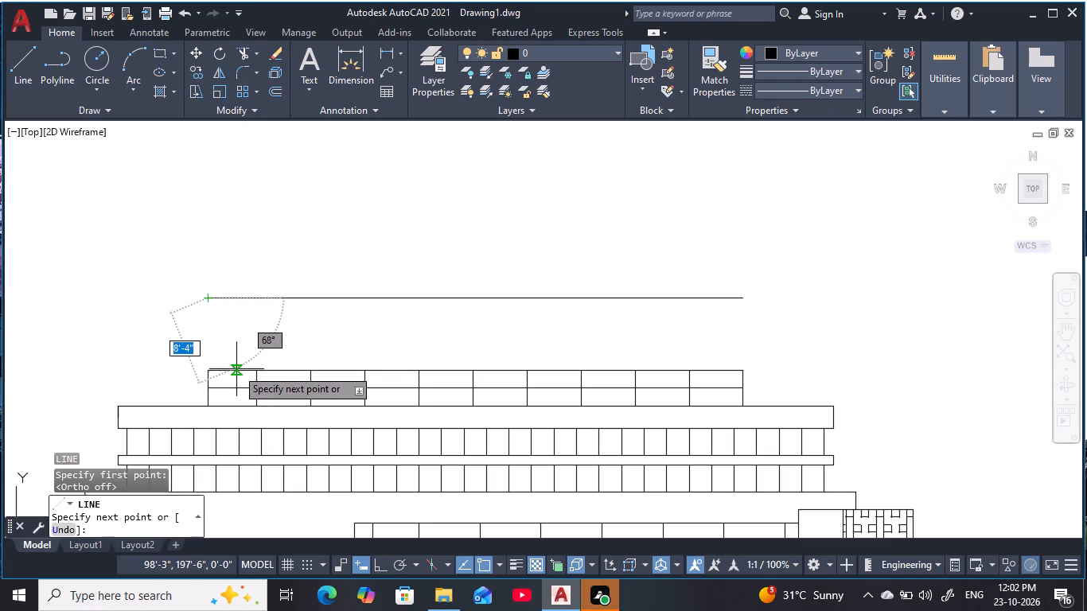
scroll(238, 368, "up", 2)
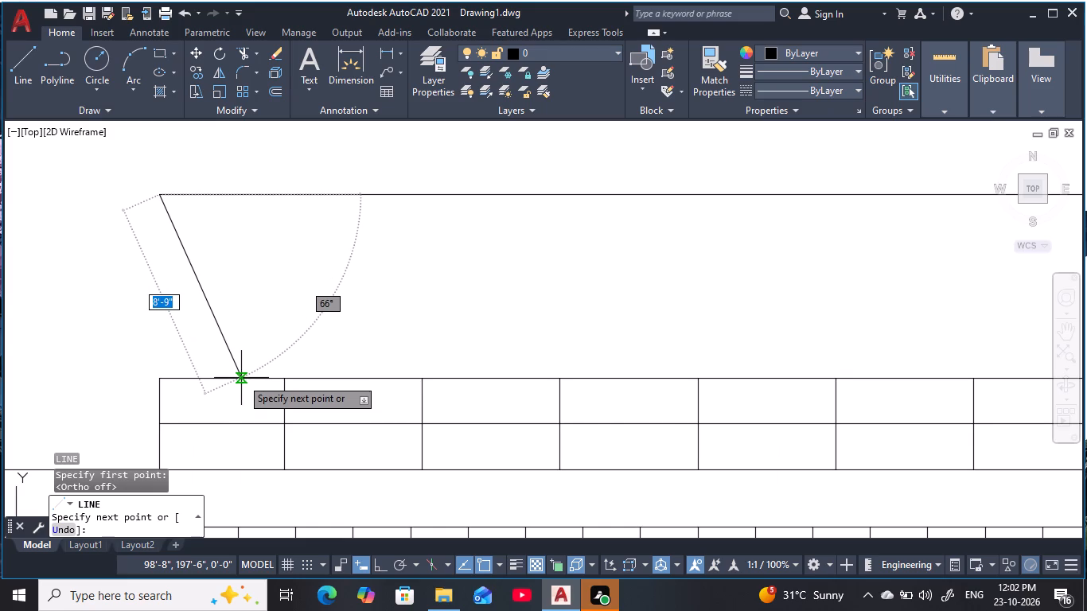
left_click(241, 378)
key("Escape")
key("Escape")
key("Escape")
scroll(309, 311, "down", 2)
middle_click_drag(310, 311, 247, 317)
key("Escape")
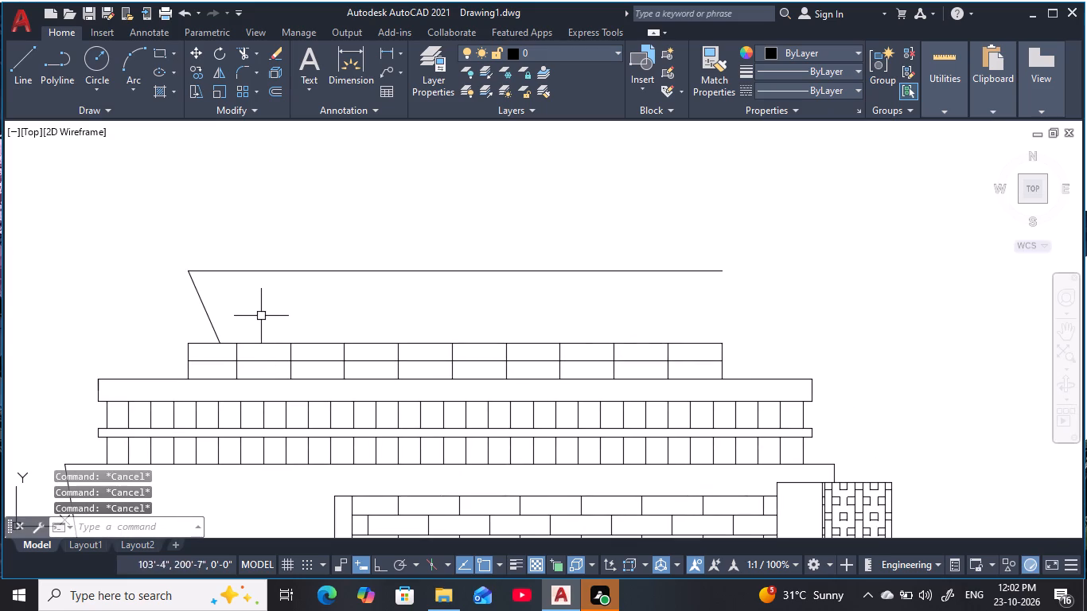
key("Escape")
middle_click(279, 312)
scroll(275, 309, "down", 1)
key("Escape")
key("Escape")
key("Escape")
key("Escape")
key("Escape")
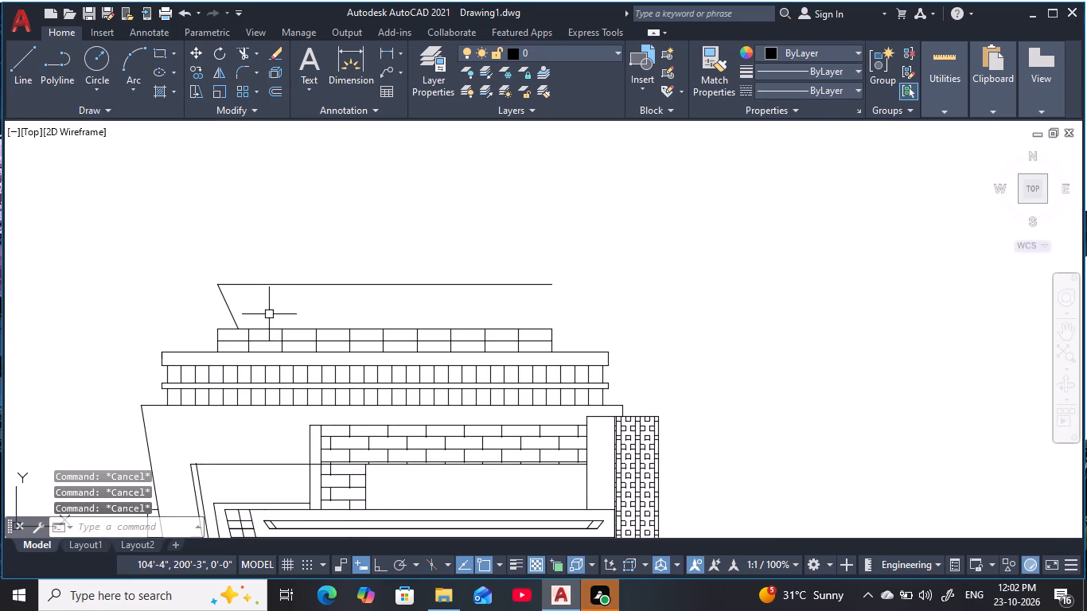
key("Escape")
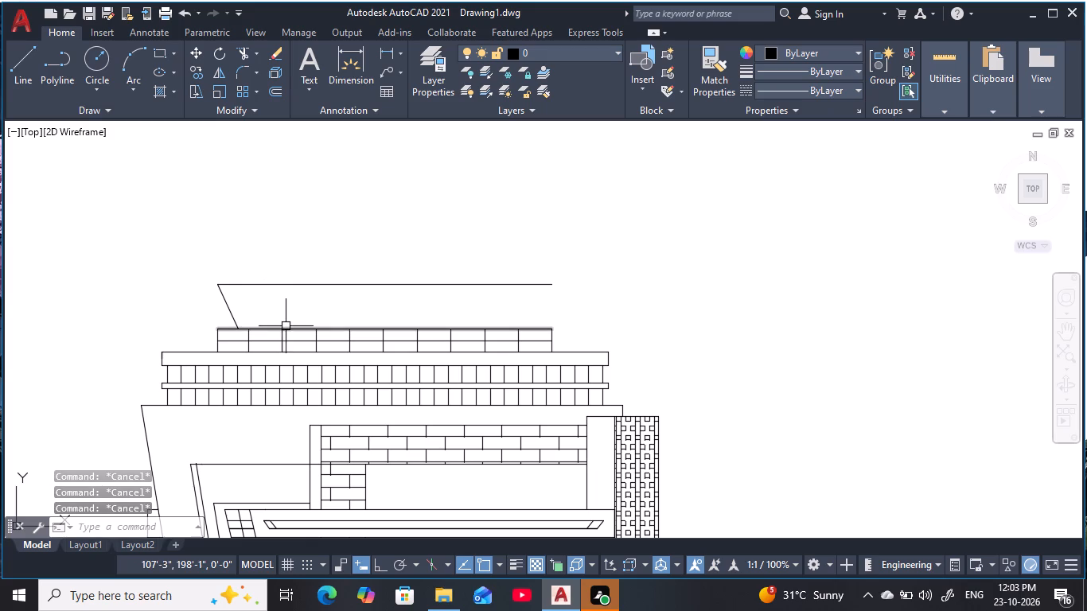
Extend the rooftop block's second interior divider from the left up to the horizontal line above the block.
key("e")
key("x")
key("space")
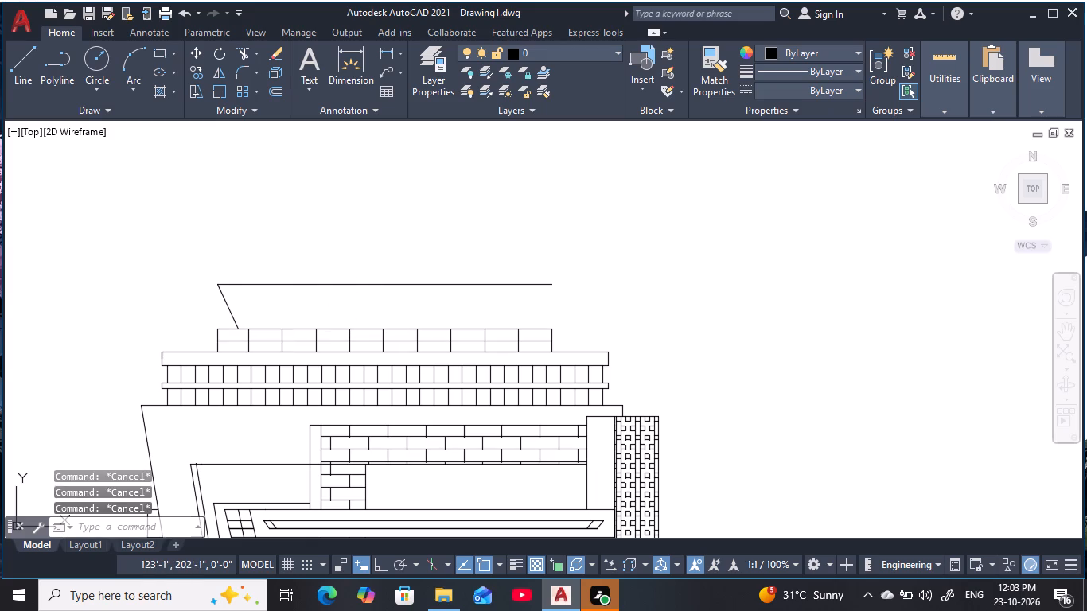
left_click(284, 337)
key("Escape")
key("Escape")
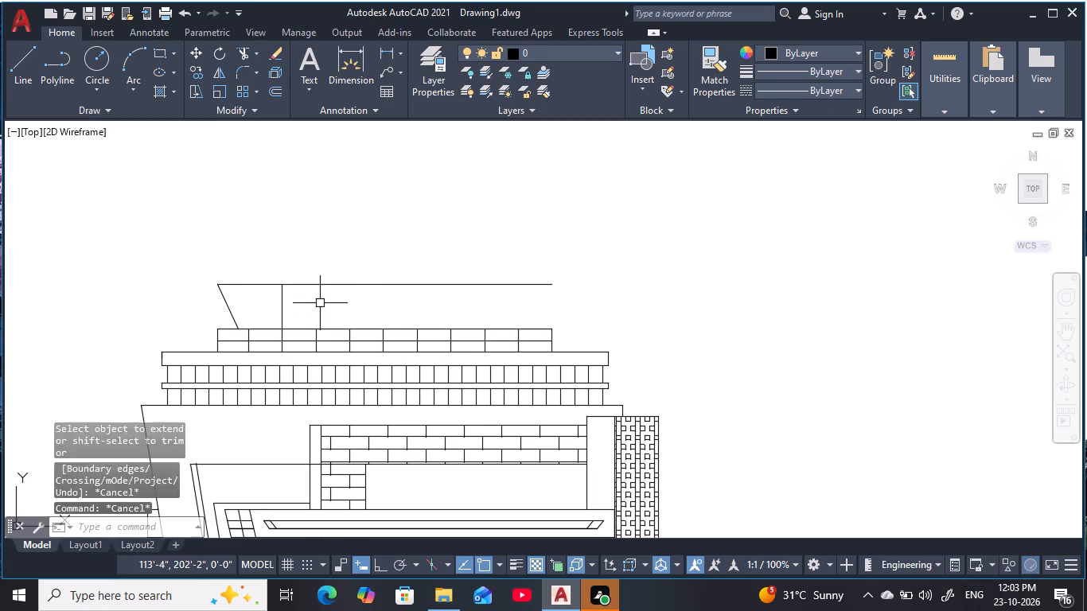
key("Escape")
key("Escape")
key("Escape")
key("Escape")
key("Escape")
middle_click_drag(326, 308, 329, 327)
key("Escape")
key("Escape")
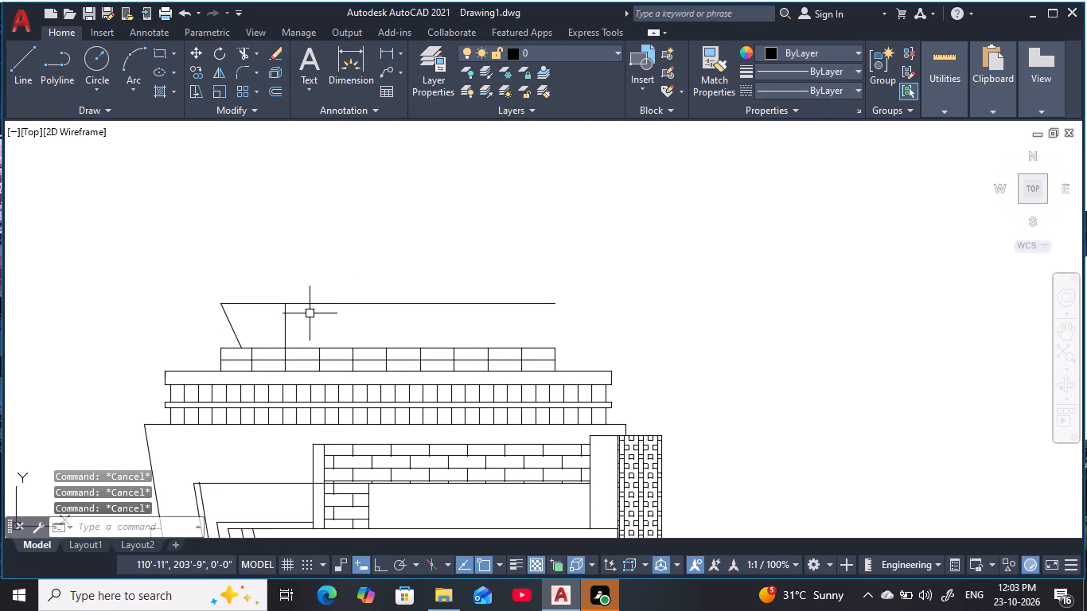
key("Escape")
key("Escape")
key("Escape")
key("Escape")
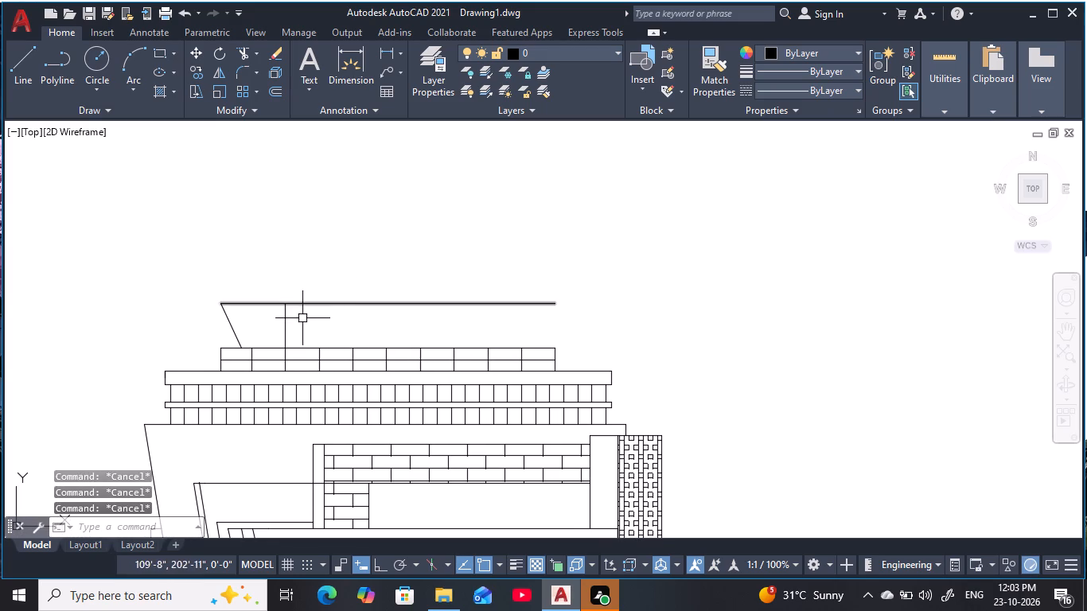
key("Escape")
key("Escape")
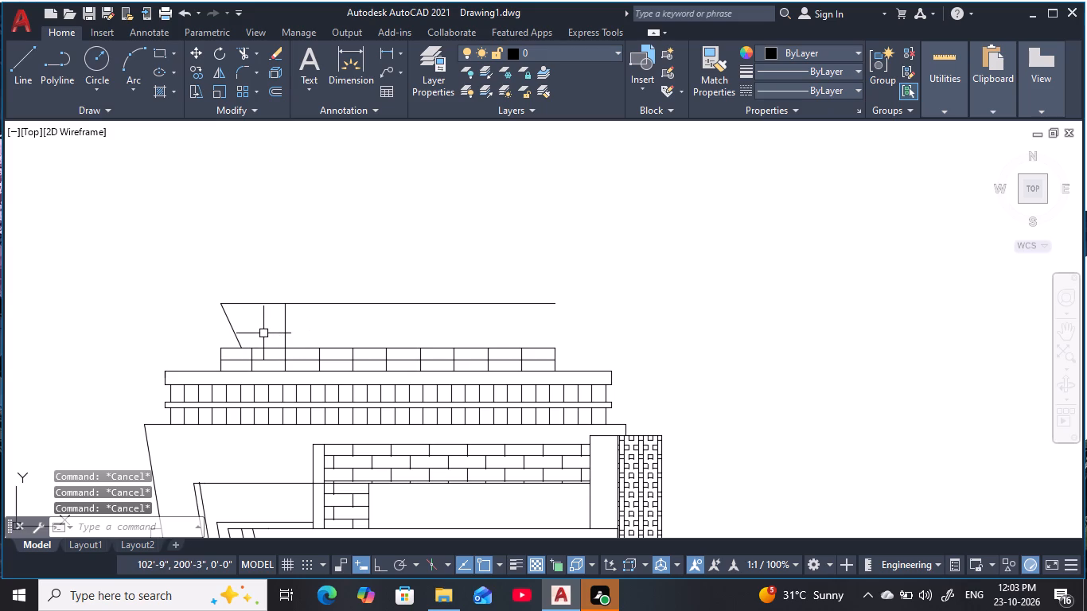
Draw a horizontal line from the slanted line's midpoint to the extended vertical divider.
scroll(261, 333, "up", 1)
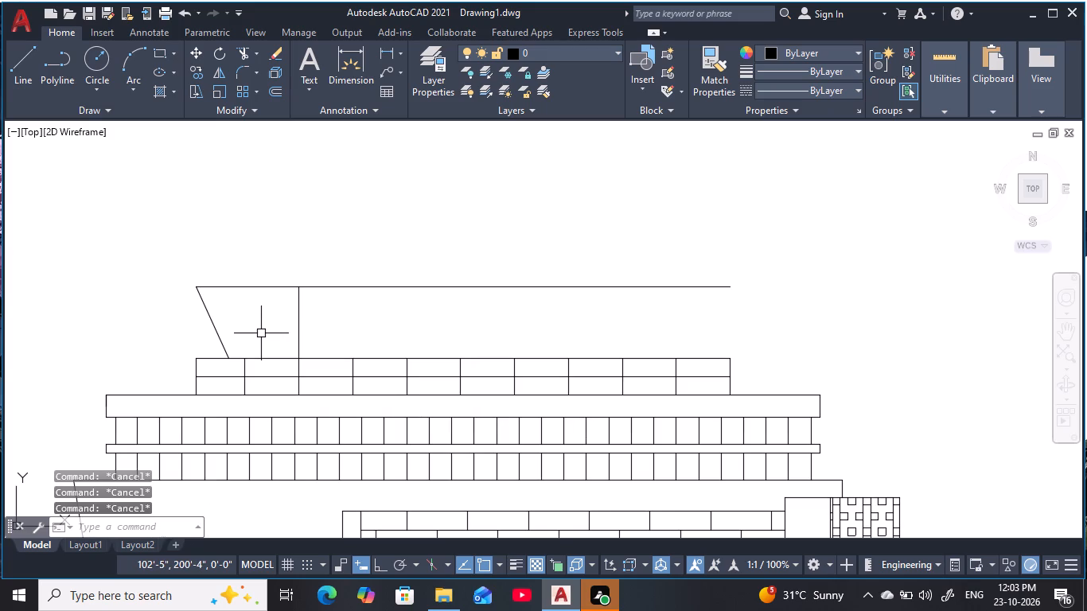
type("l")
key("space")
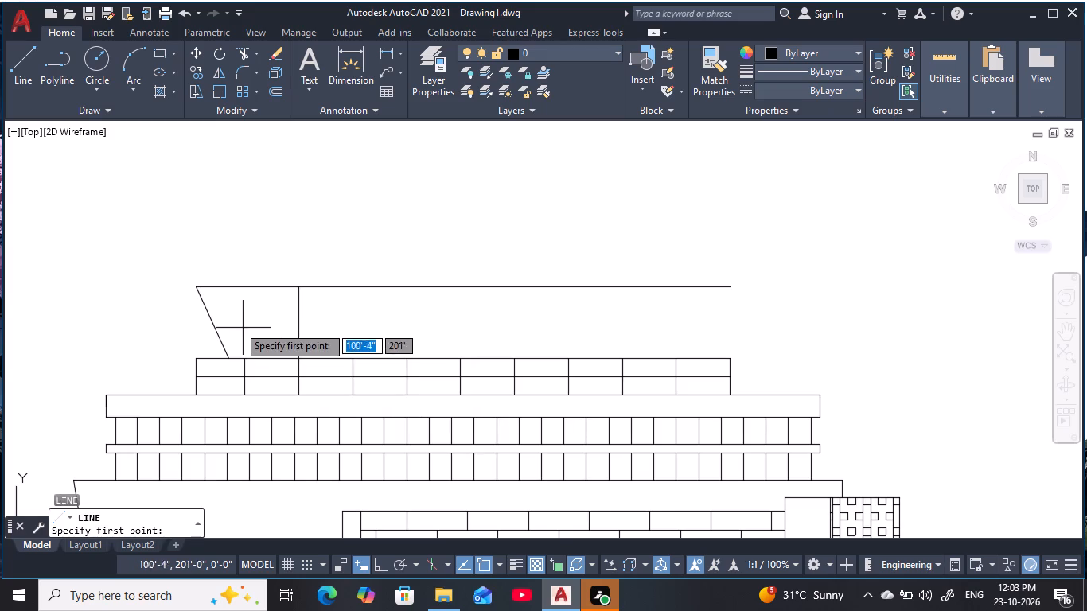
left_click(214, 319)
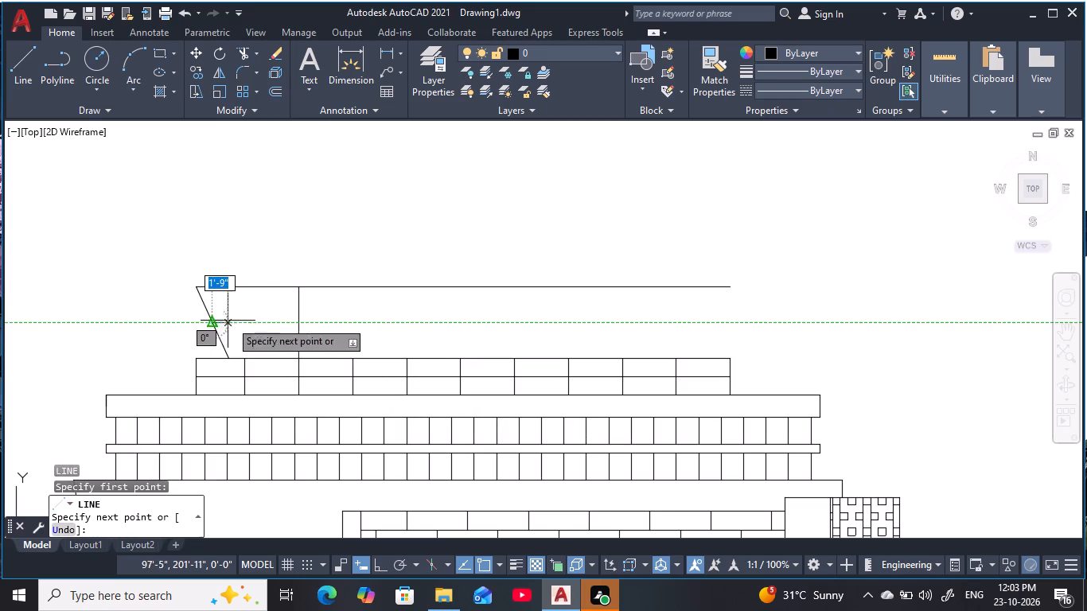
left_click(298, 326)
key("Escape")
key("Escape")
key("Escape")
key("Escape")
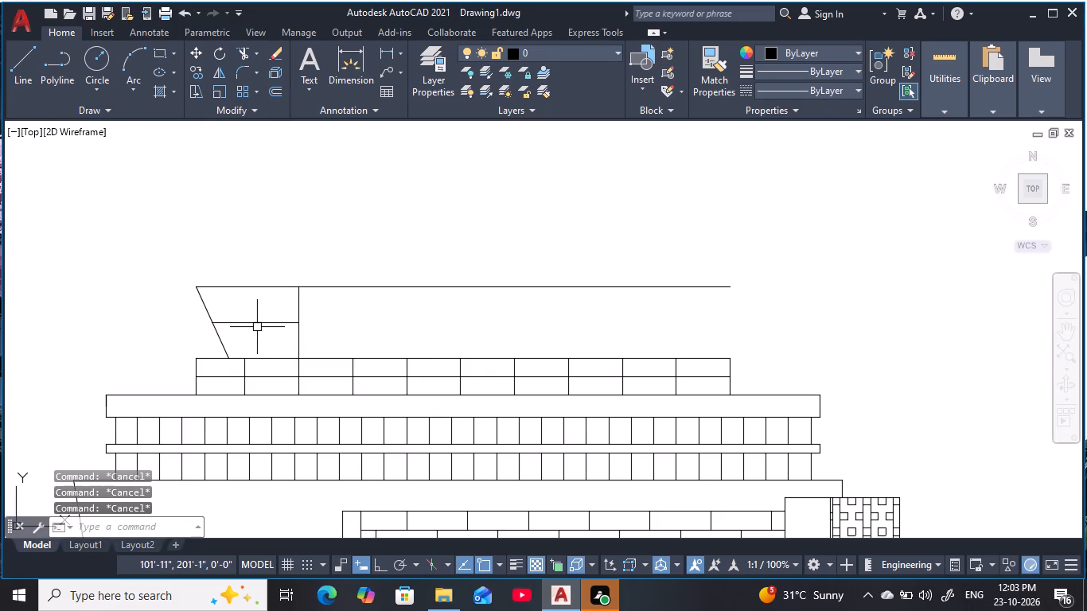
Trim the top line left of the extended vertical and the slanted line's part above the mid-height line.
type("tr")
key("space")
left_click_drag(244, 284, 193, 305)
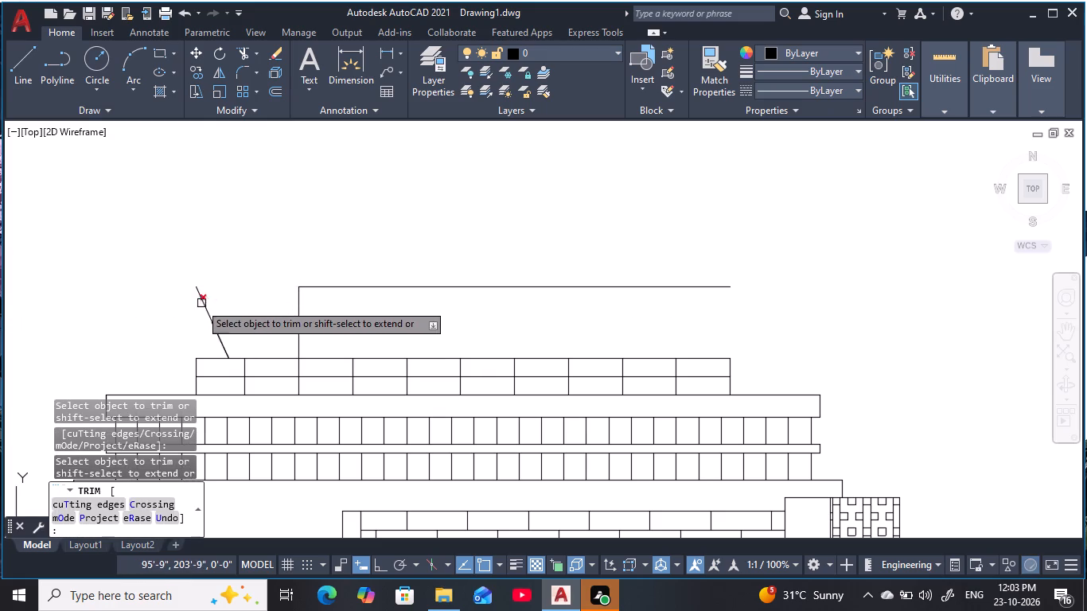
left_click_drag(193, 305, 185, 309)
left_click_drag(218, 302, 179, 318)
scroll(242, 296, "down", 1)
middle_click_drag(242, 296, 228, 294)
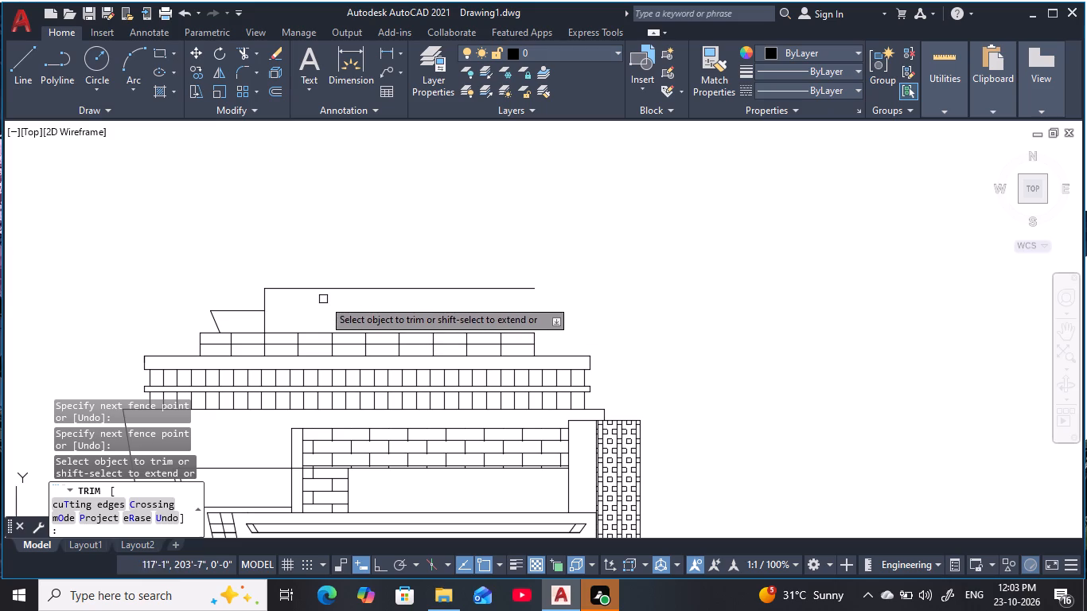
key("Escape")
key("Escape")
key("Escape")
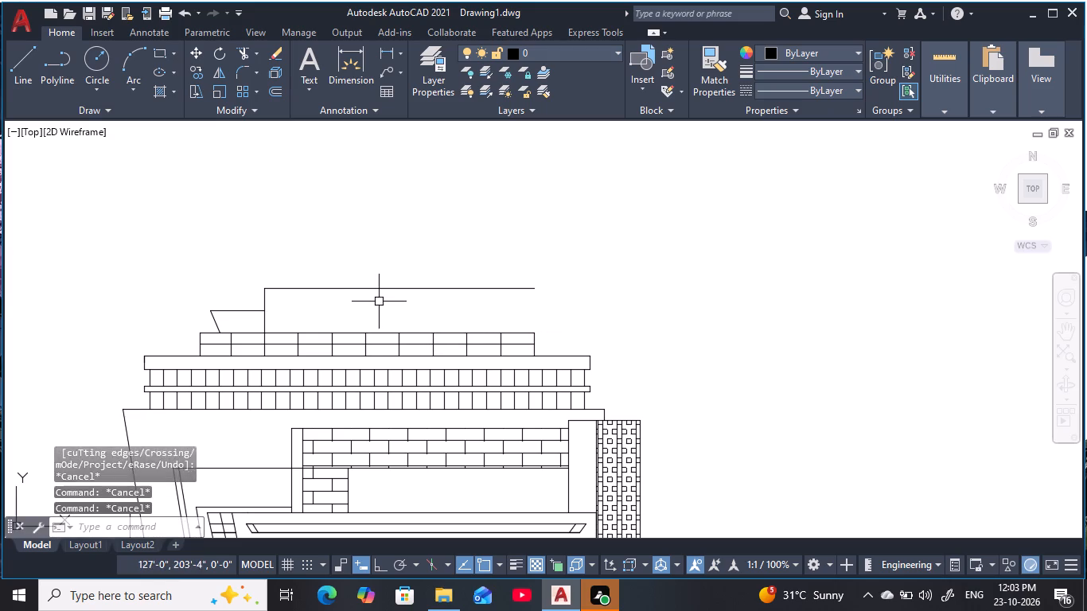
key("Escape")
key("Escape")
key("Escape")
key("Escape")
key("Escape")
Draw a vertical line from the rooftop block's top to the upper line, slightly inside their right ends.
type("l")
key("space")
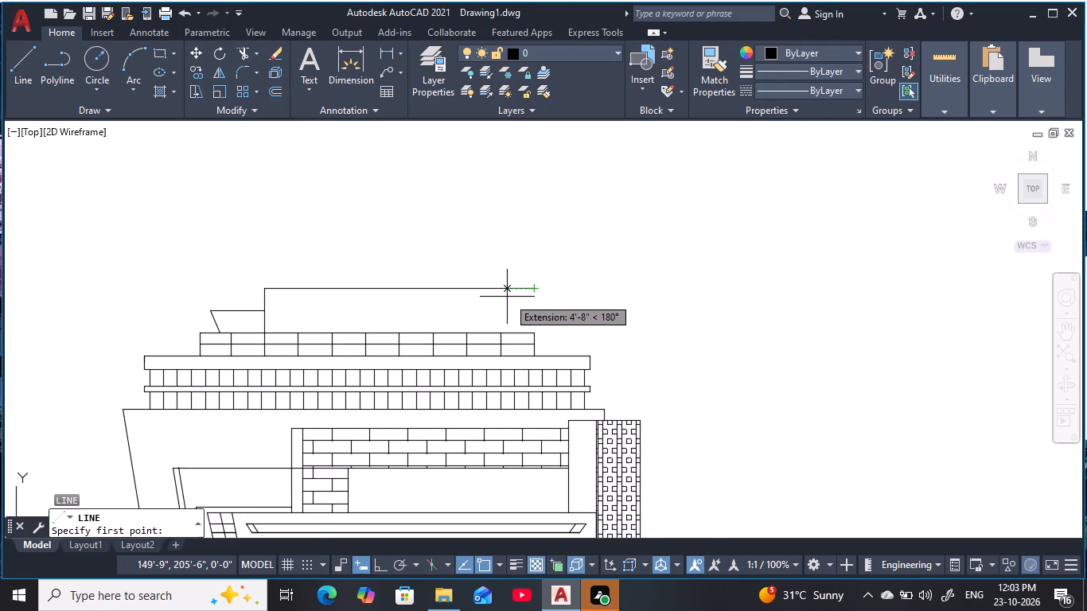
scroll(507, 297, "up", 1)
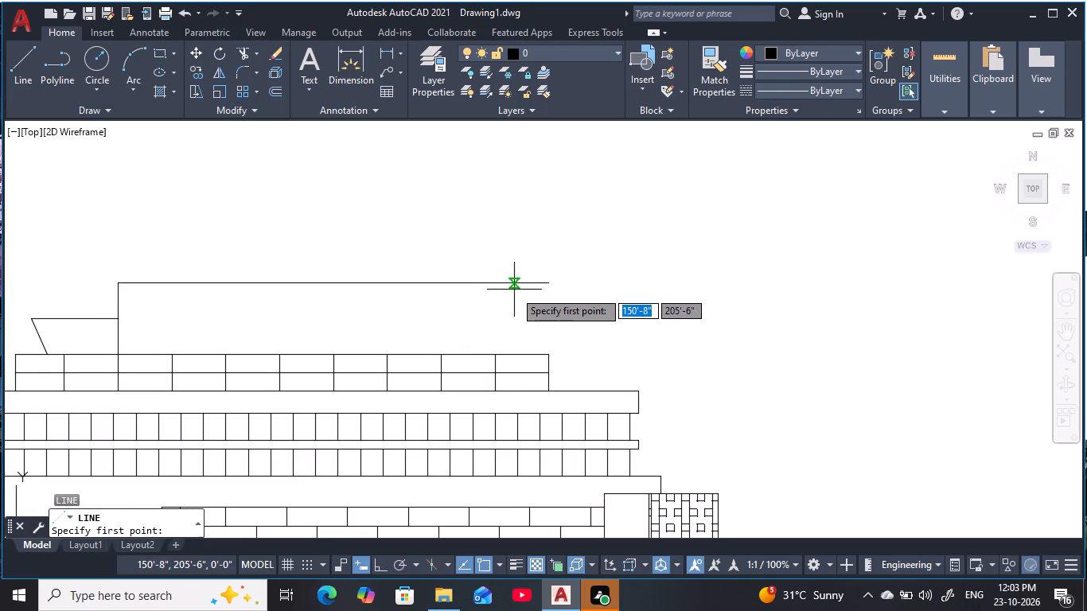
left_click(517, 352)
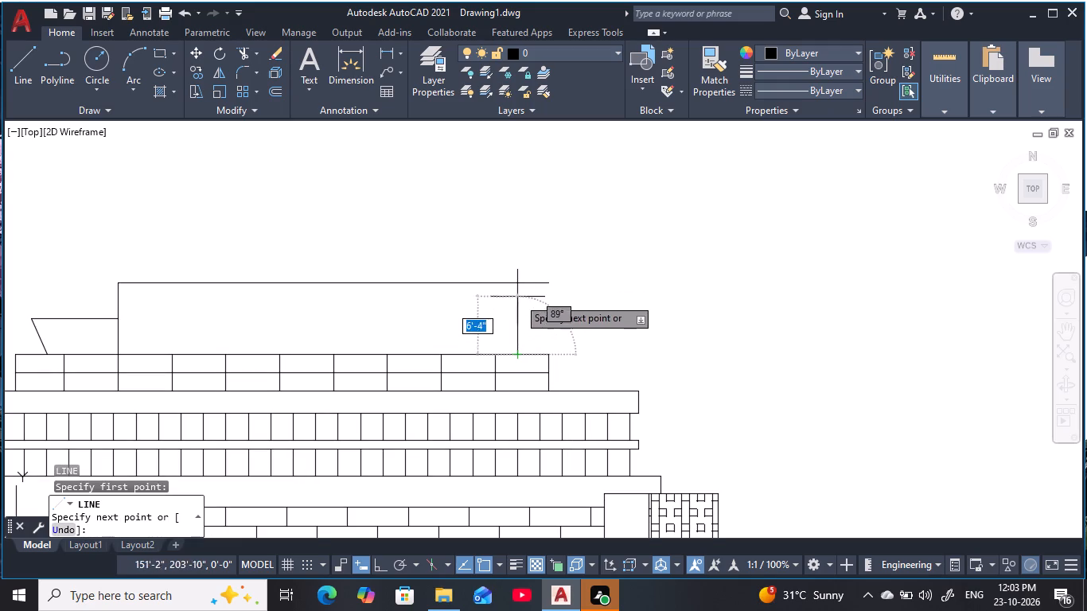
left_click(516, 284)
key("Escape")
key("Escape")
key("Escape")
key("Escape")
key("Escape")
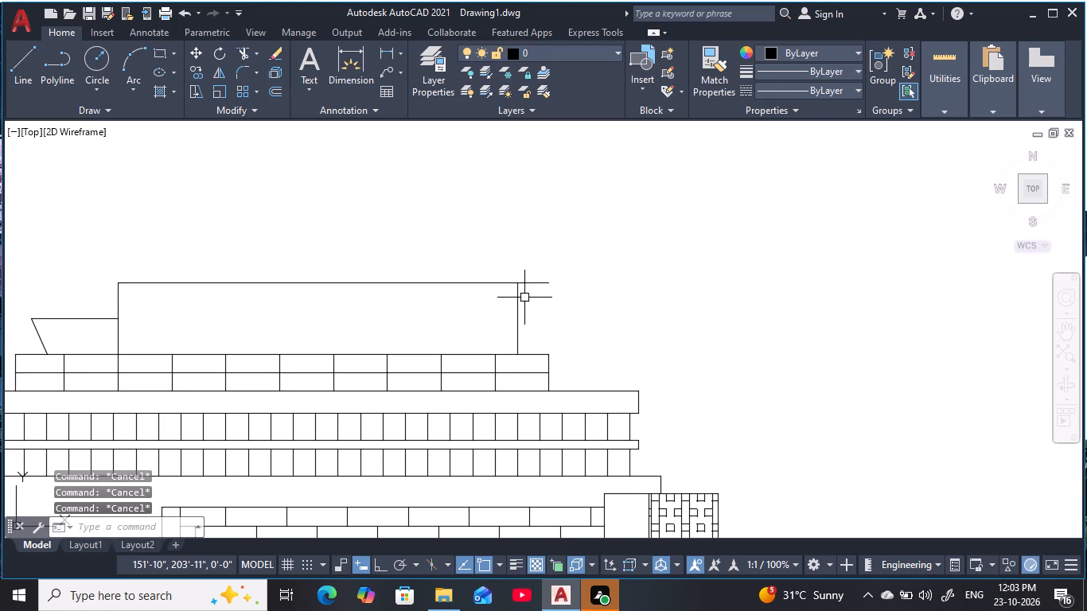
Trim the upper line's overhang beyond the new vertical on the right side of the form.
type("tr")
key("space")
left_click(530, 274)
left_click(532, 303)
key("Escape")
key("Escape")
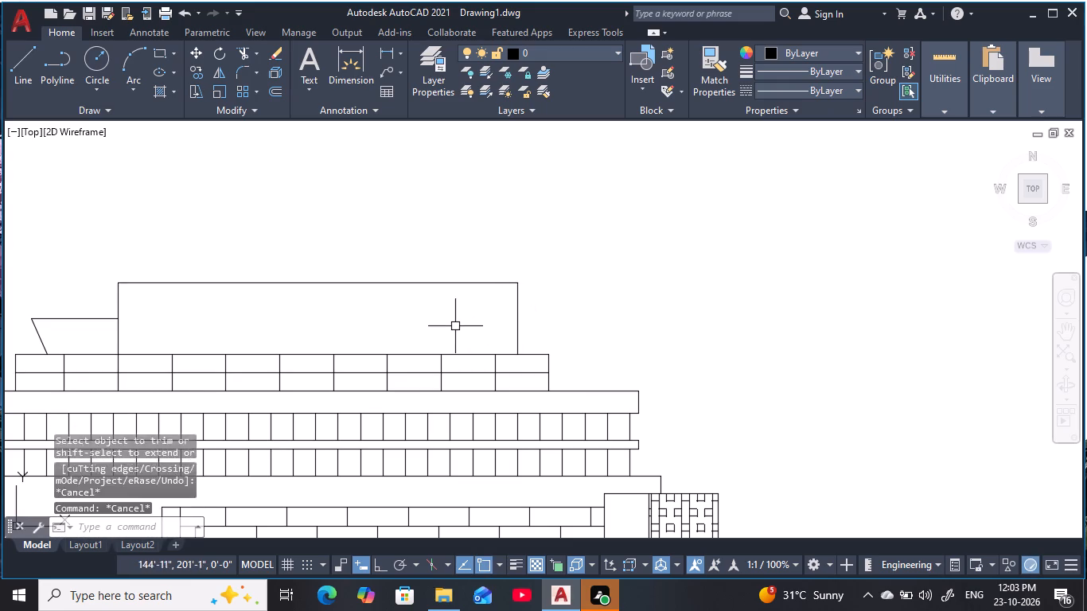
key("Escape")
middle_click_drag(444, 329, 510, 321)
key("Escape")
key("Escape")
key("Escape")
key("Escape")
middle_click_drag(483, 325, 502, 337)
key("Escape")
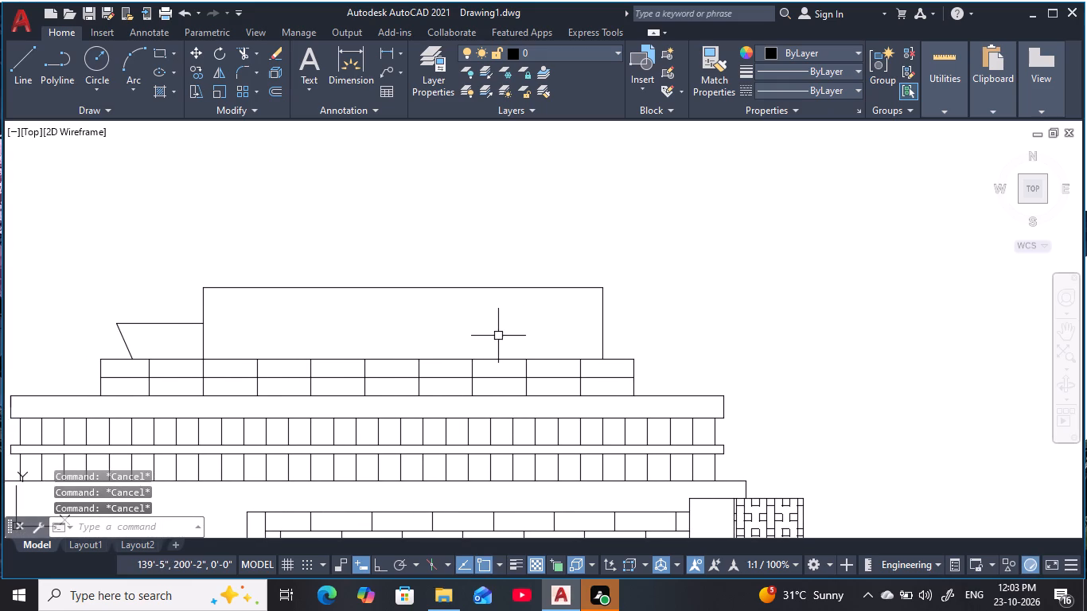
Extend the mid-height horizontal line across the upper form to its right vertical edge.
key("e")
key("x")
key("space")
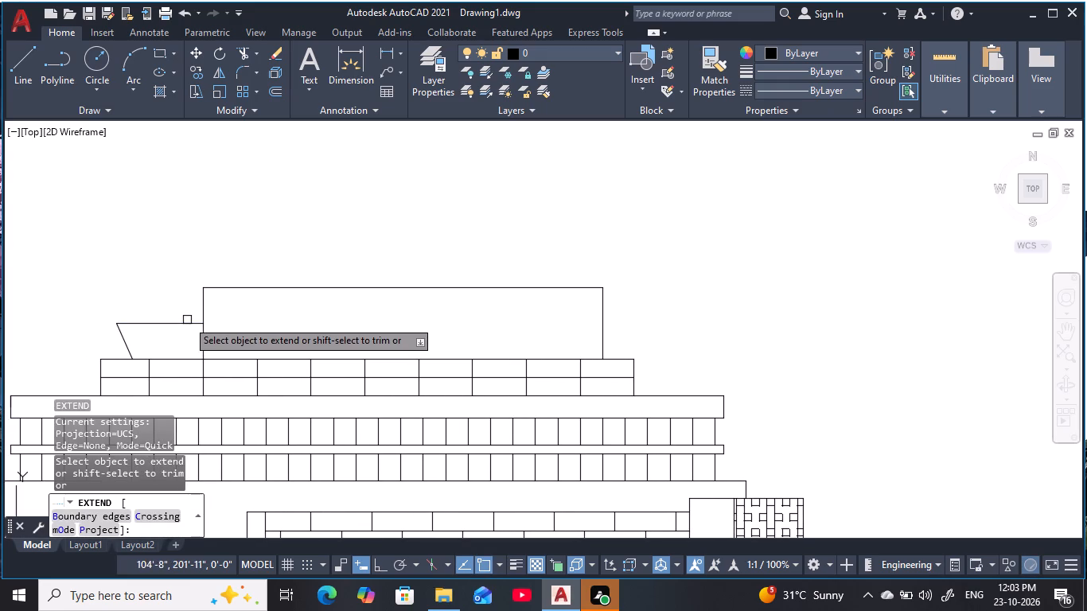
left_click(190, 321)
key("Escape")
key("Escape")
key("Escape")
key("Escape")
key("Escape")
key("Escape")
key("Escape")
key("Escape")
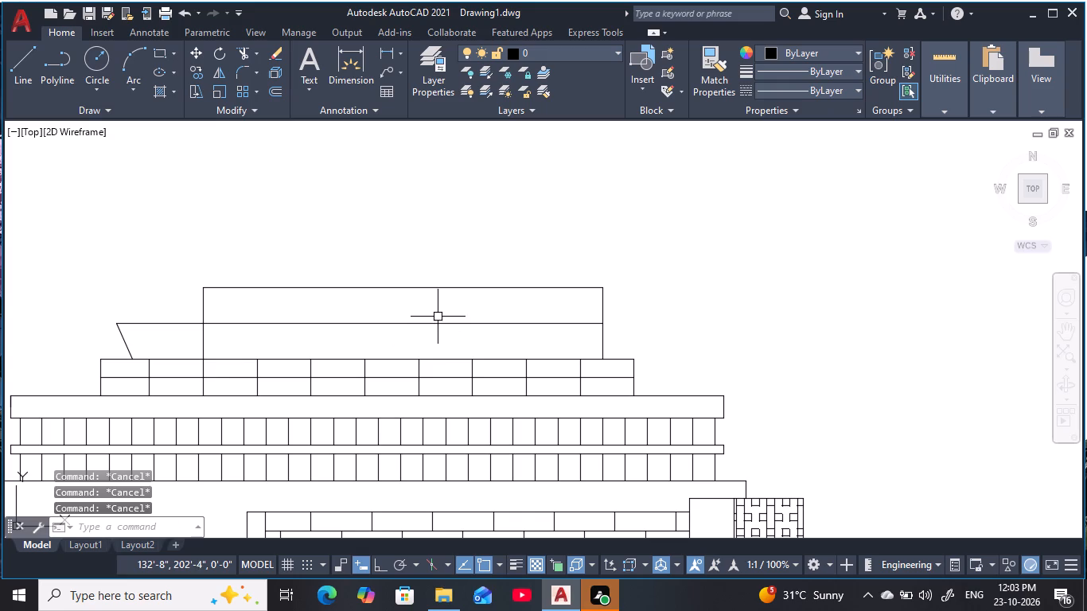
key("Escape")
key("Escape")
Draw a line about 8'-6" long from the rooftop block's divider near mid-span, slanting up and left to the upper form's top edge.
key("l")
key("space")
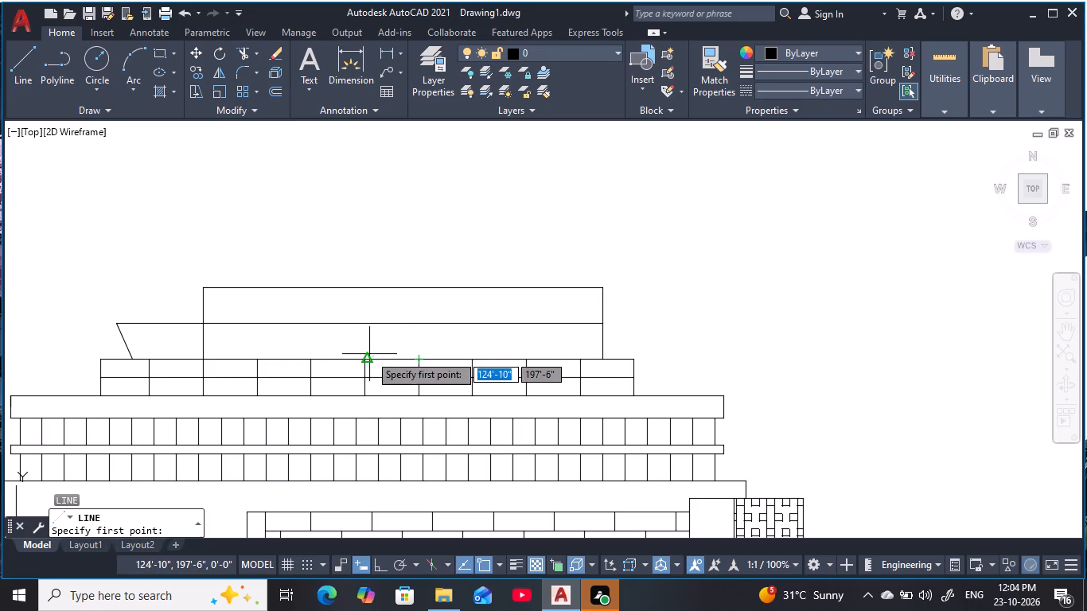
left_click(417, 355)
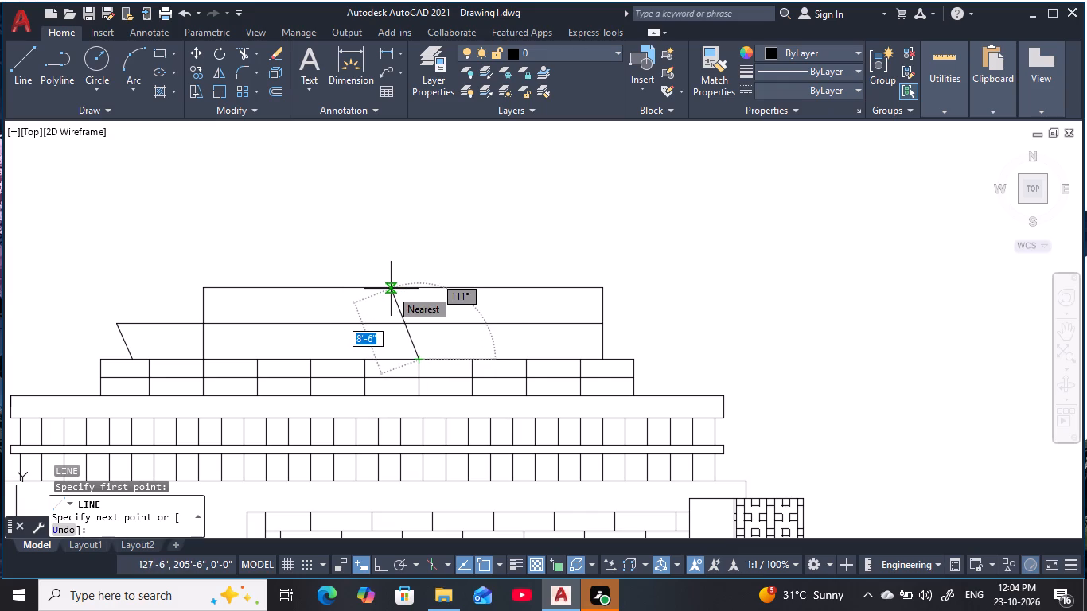
left_click(391, 289)
key("Escape")
key("Escape")
key("Escape")
key("Escape")
key("Escape")
key("Escape")
key("Escape")
key("Escape")
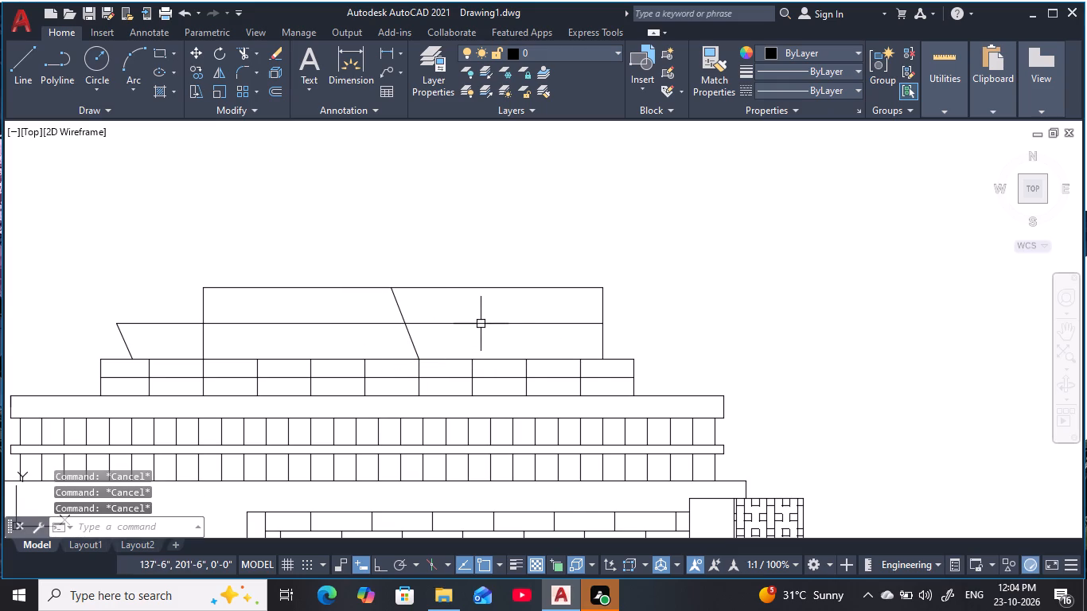
key("Escape")
key("Escape")
key("Escape")
key("Escape")
key("Escape")
key("Escape")
key("Escape")
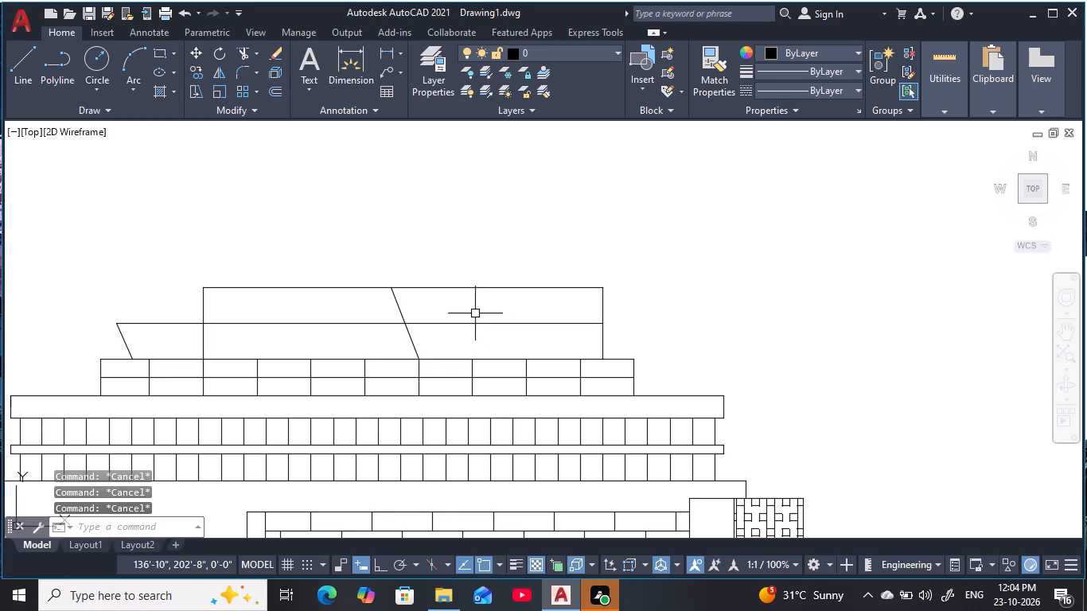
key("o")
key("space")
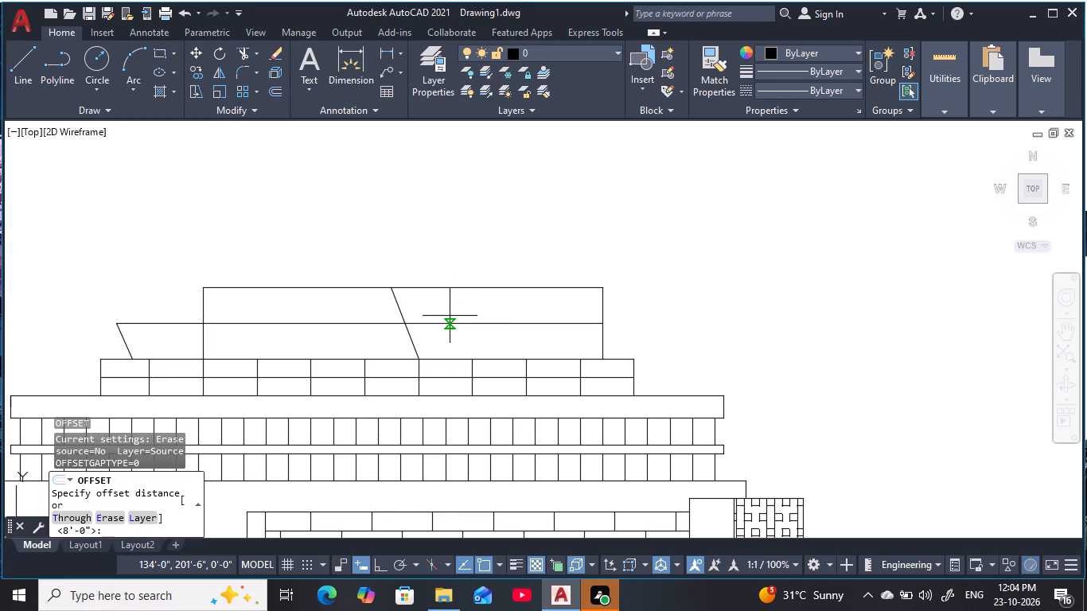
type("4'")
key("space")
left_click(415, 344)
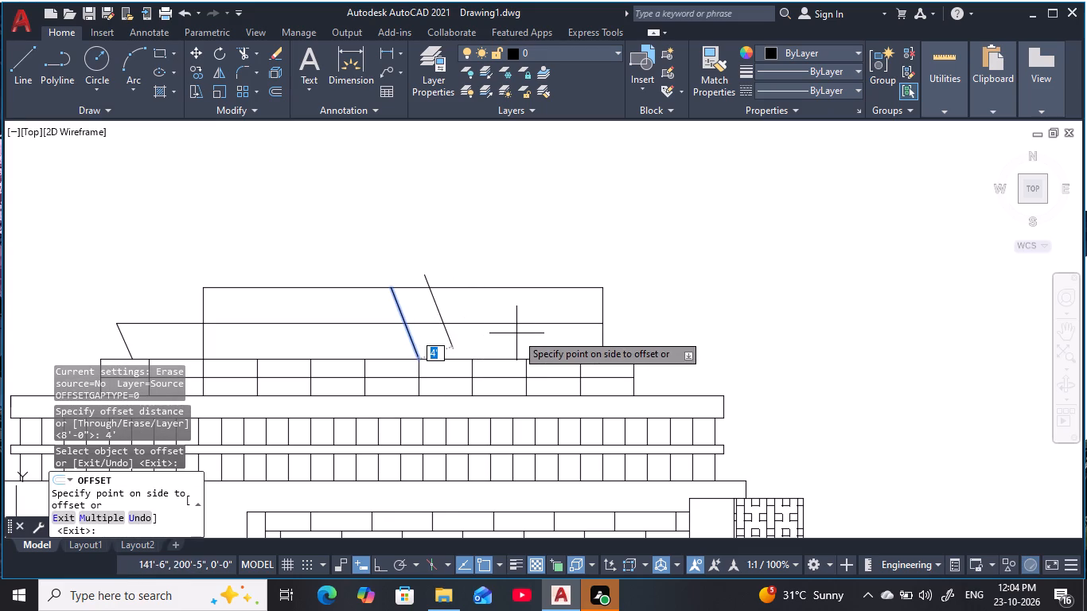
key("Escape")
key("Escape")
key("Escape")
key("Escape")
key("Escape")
Offset the upper form's slanted division line 6' to the right.
key("o")
key("space")
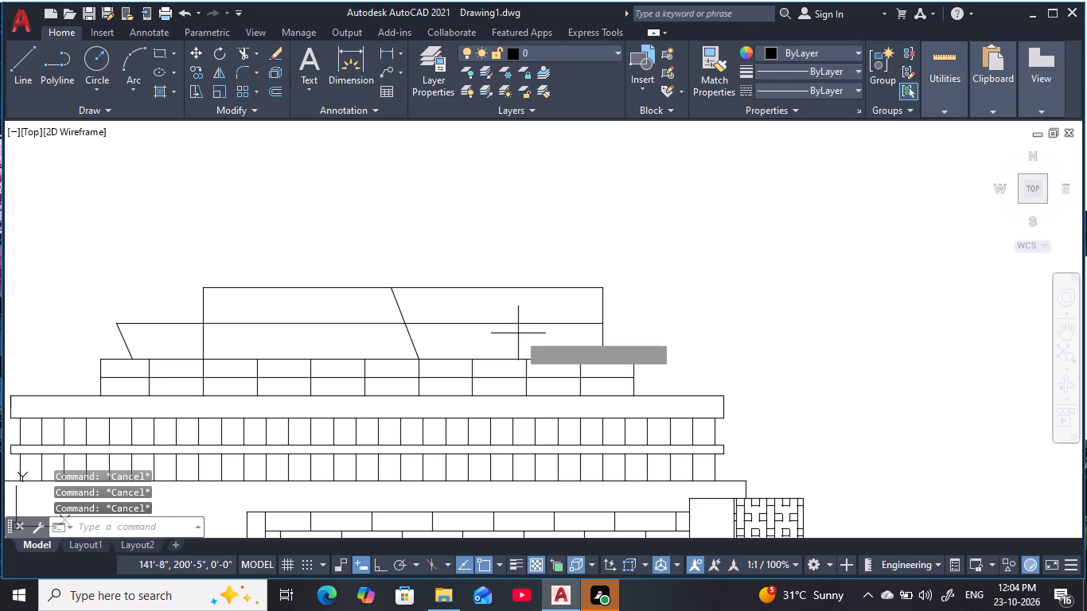
key("6")
type("'")
key("space")
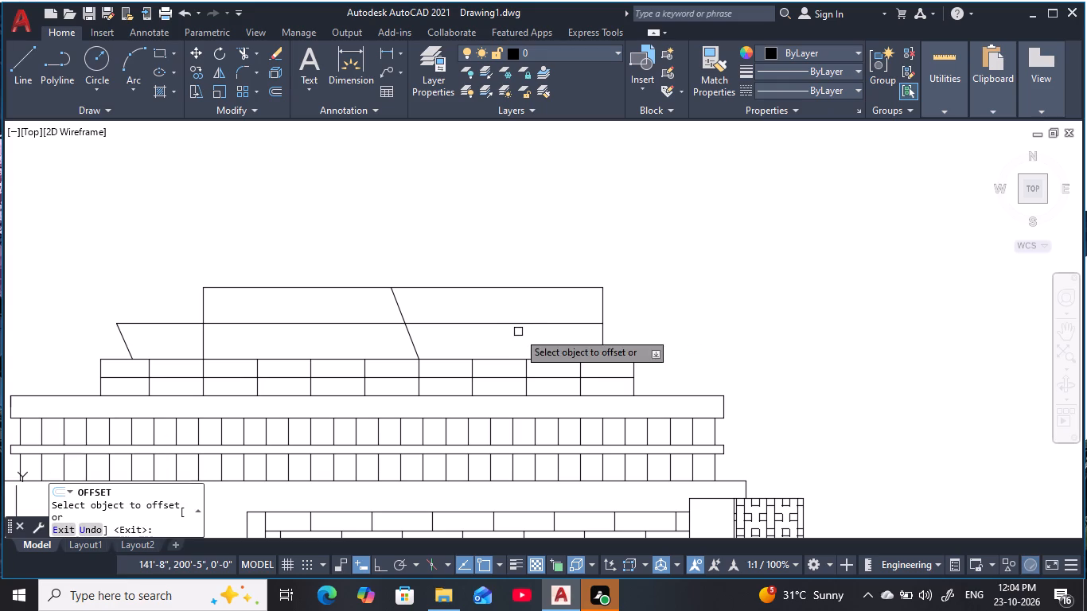
left_click(410, 337)
left_click(523, 305)
key("Escape")
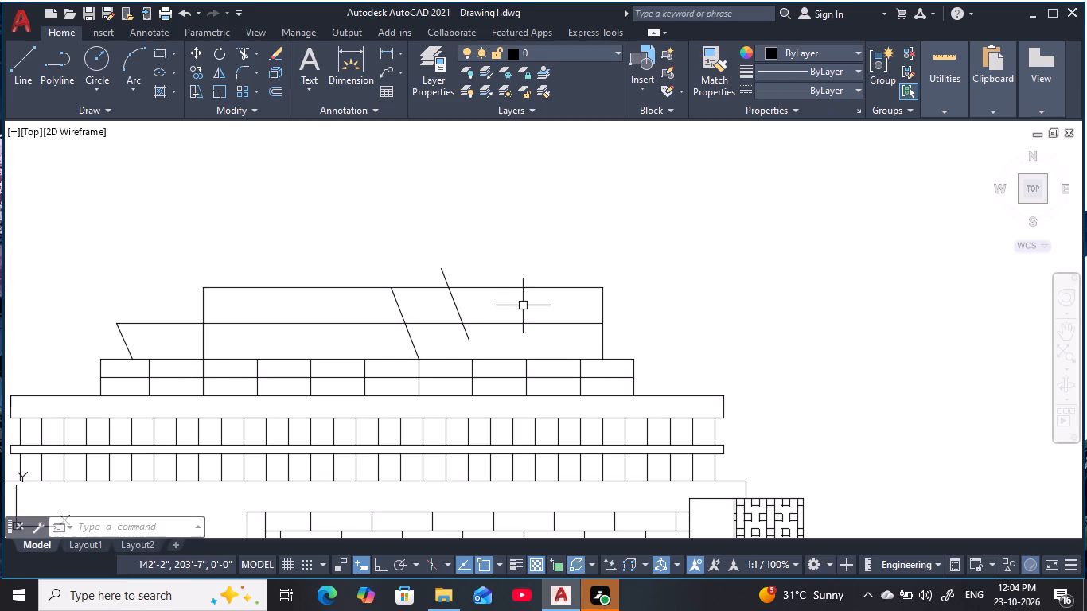
key("Escape")
key("Escape")
key("Escape")
Extend the offset slanted line down to the rooftop block's top edge.
type("ex")
key("space")
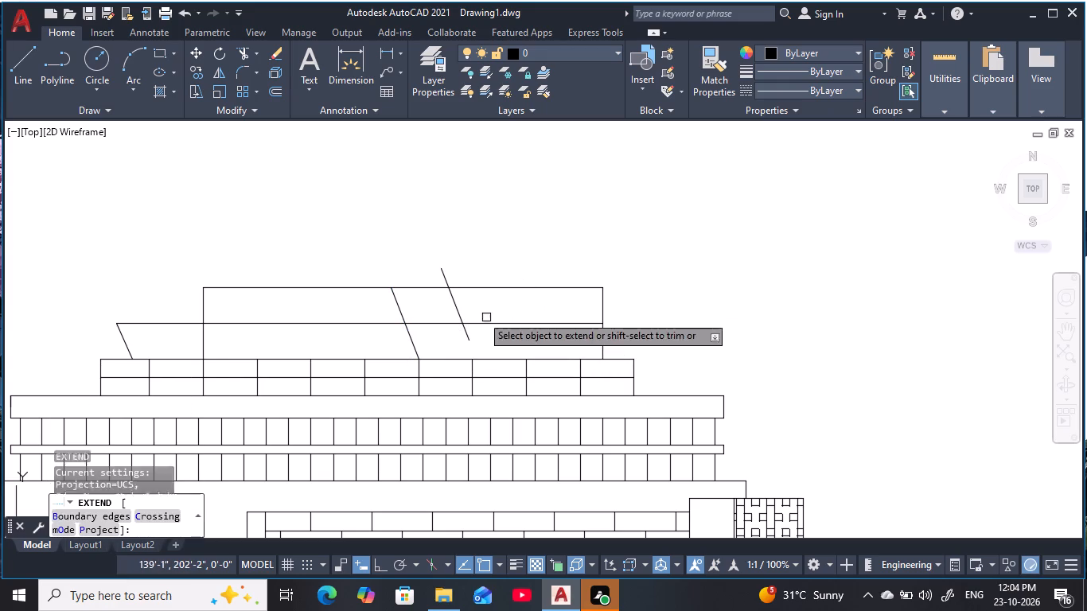
left_click(469, 333)
key("Escape")
key("Escape")
key("Escape")
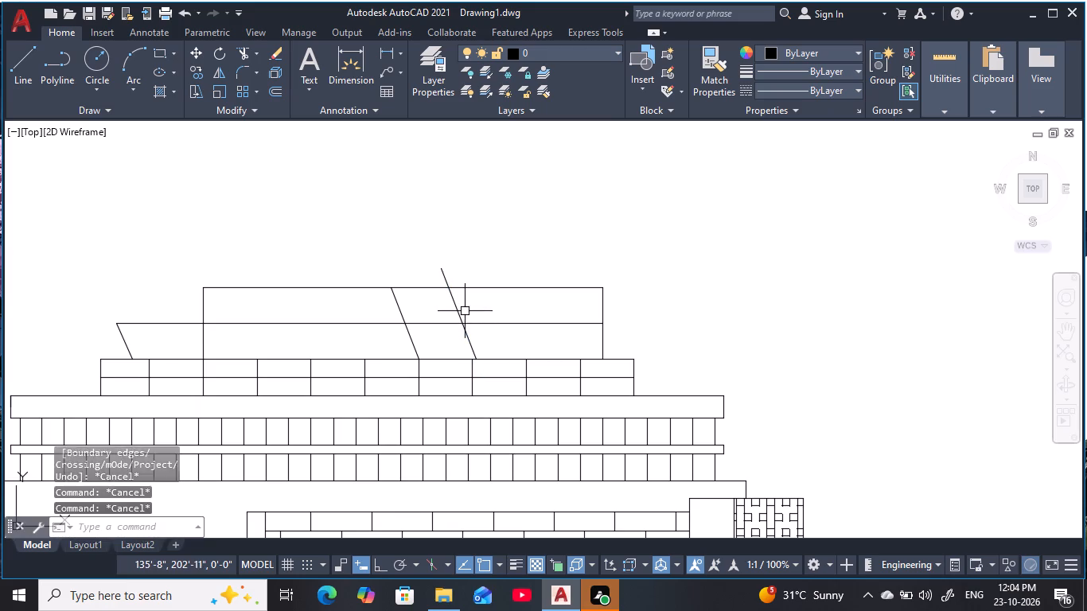
key("Escape")
Trim the new slant's overshoot, the top edge to its right, and the right vertical above the mid-height line.
type("tr")
key("space")
left_click(442, 278)
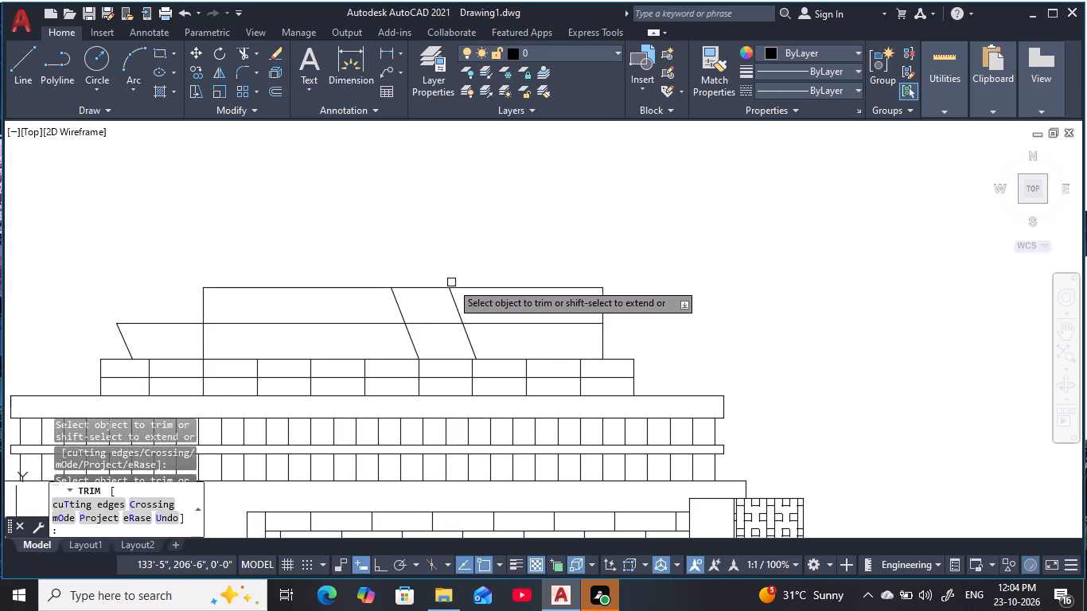
left_click(465, 290)
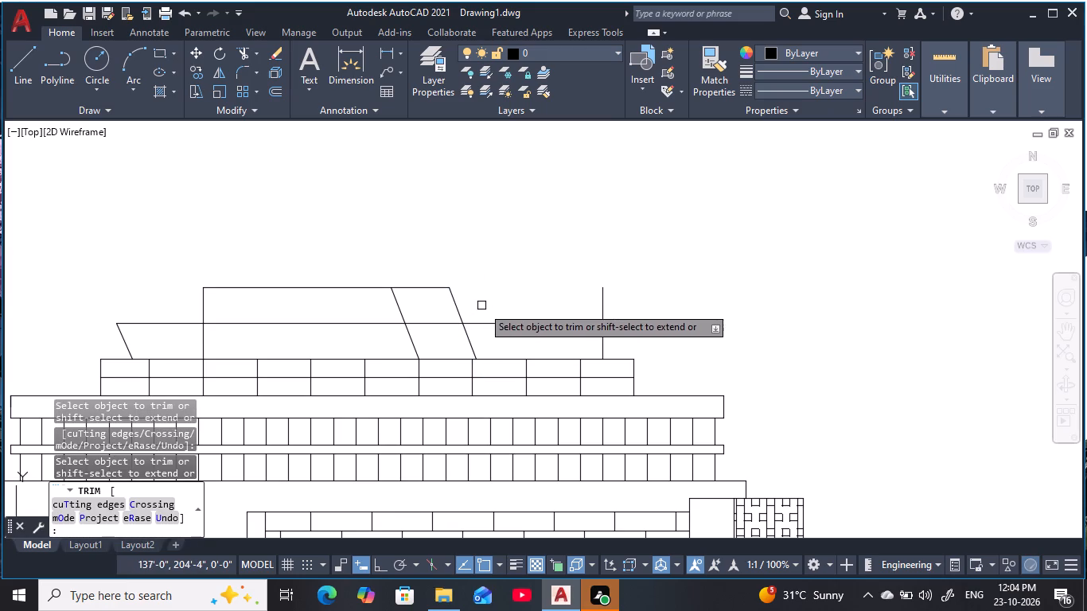
left_click(598, 306)
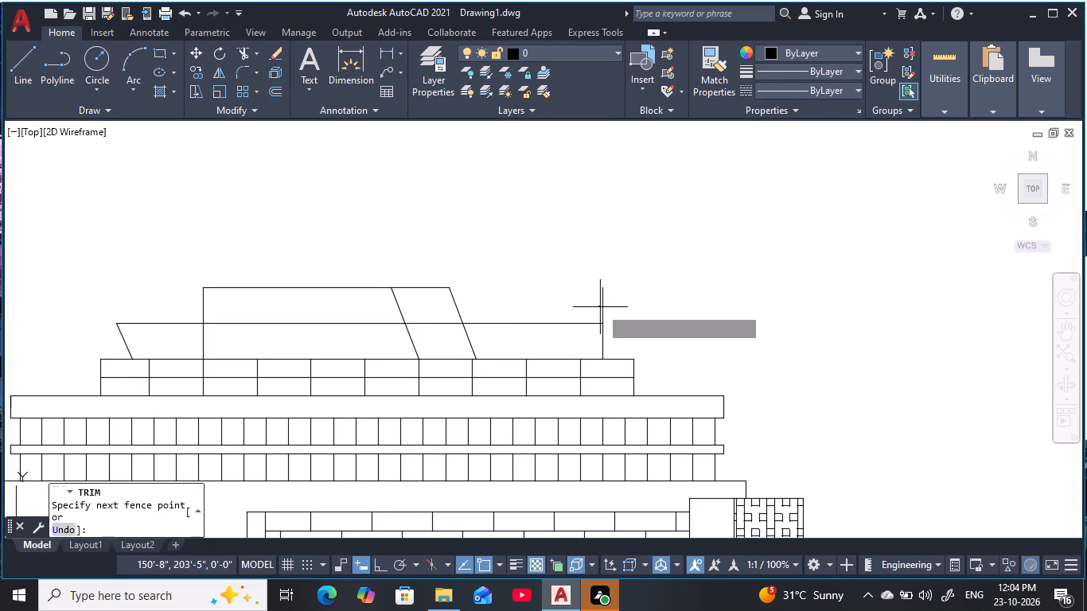
left_click(616, 302)
Examine the trimmed upper form close up and against the whole tower elevation.
scroll(617, 301, "down", 2)
middle_click_drag(617, 301, 641, 287)
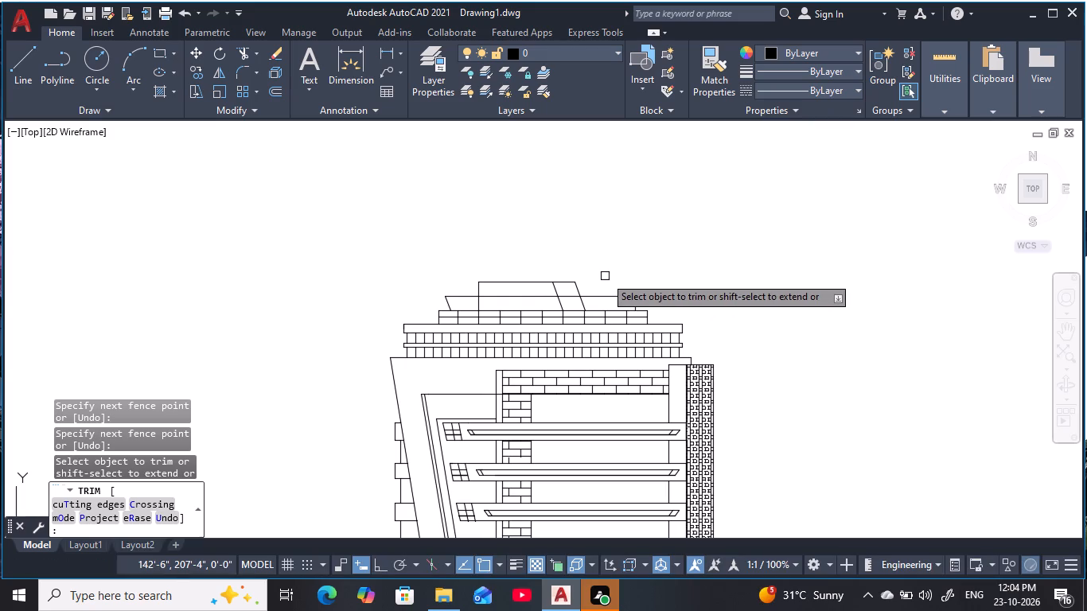
scroll(595, 280, "up", 1)
middle_click_drag(595, 280, 614, 251)
scroll(614, 251, "up", 3)
scroll(614, 255, "down", 3)
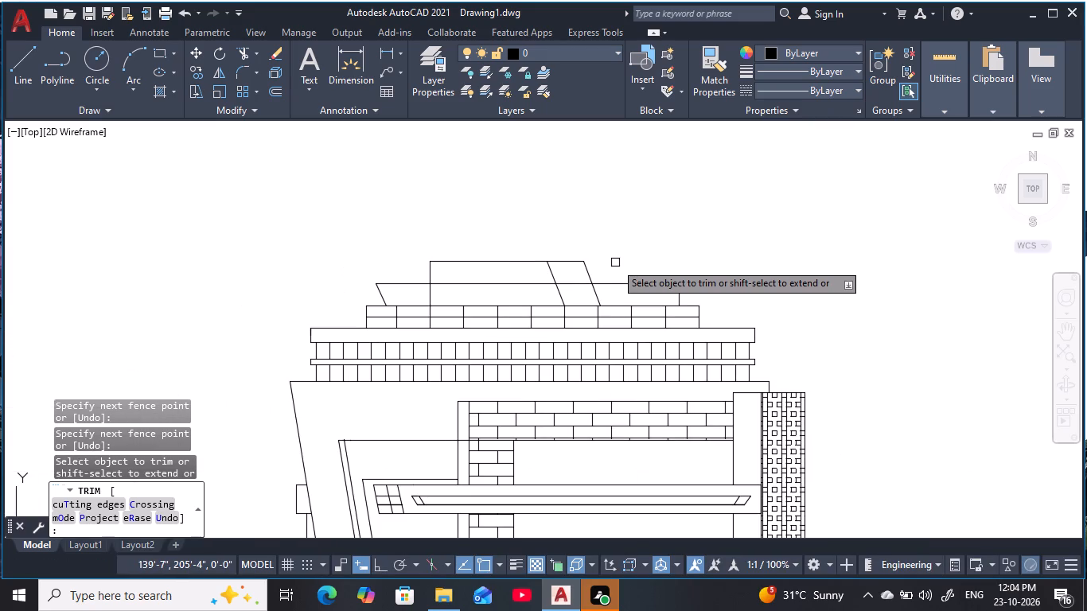
scroll(615, 263, "down", 2)
middle_click_drag(700, 272, 699, 255)
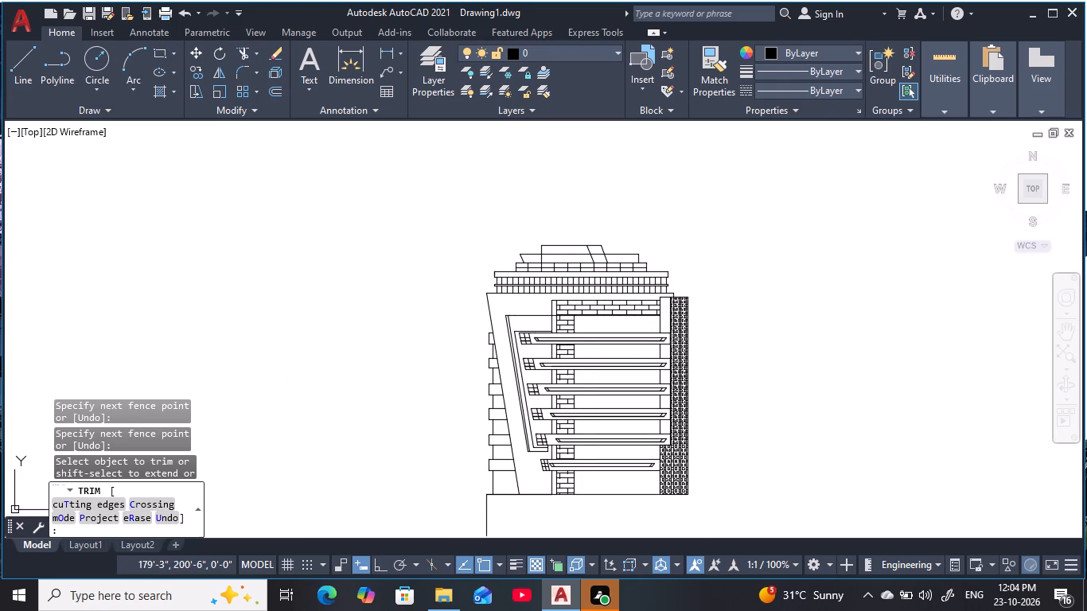
scroll(614, 231, "up", 2)
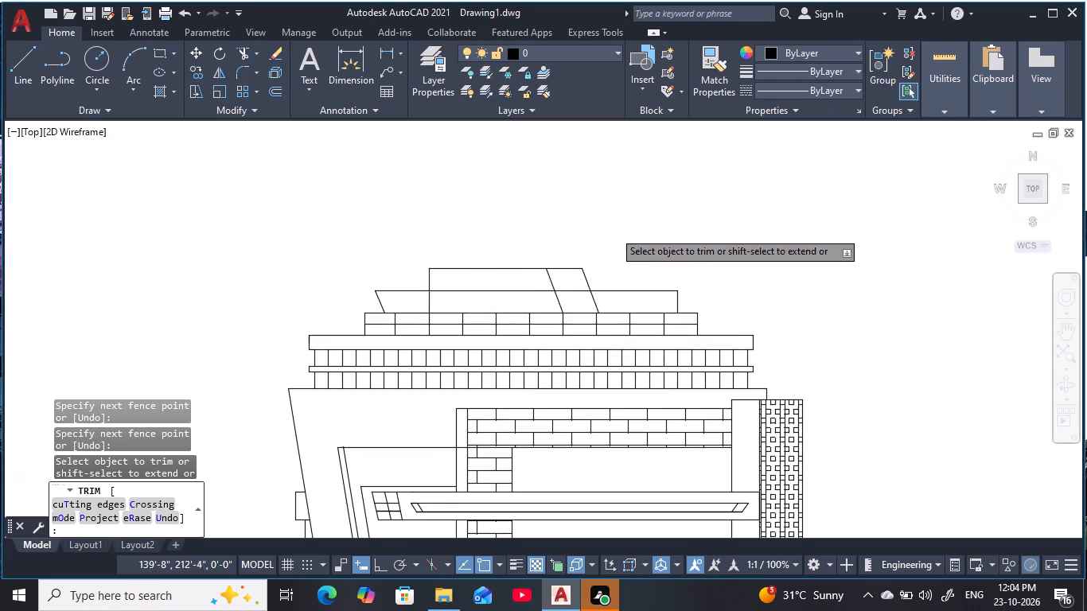
middle_click_drag(614, 231, 624, 213)
scroll(623, 213, "up", 2)
middle_click_drag(617, 264, 644, 242)
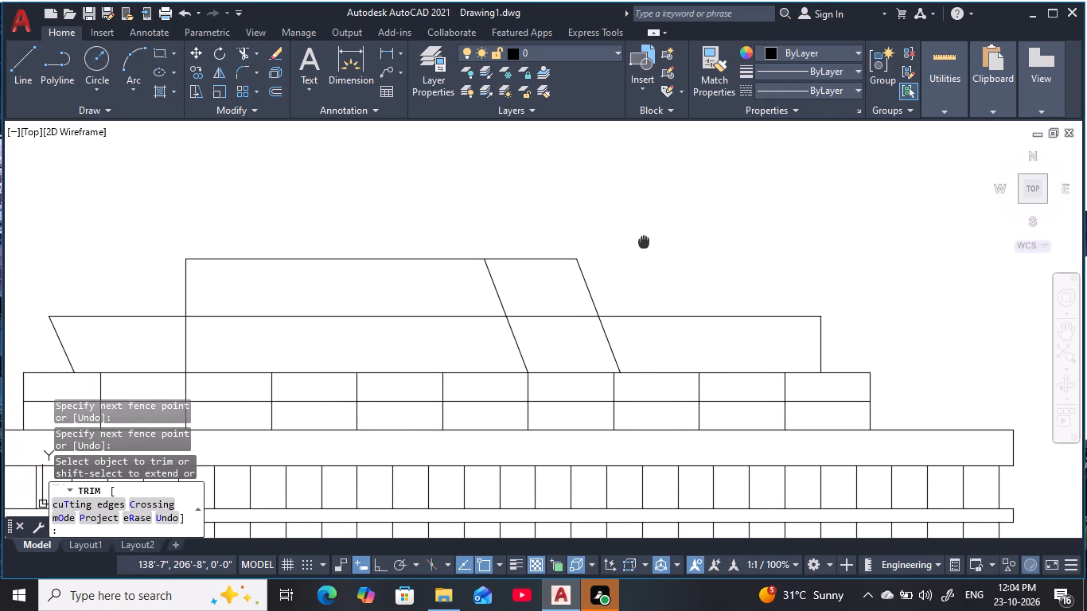
middle_click_drag(644, 242, 646, 246)
key("Escape")
key("Escape")
key("Escape")
key("Escape")
Erase the original slanted division line inside the upper form.
left_click(532, 299)
left_click(469, 305)
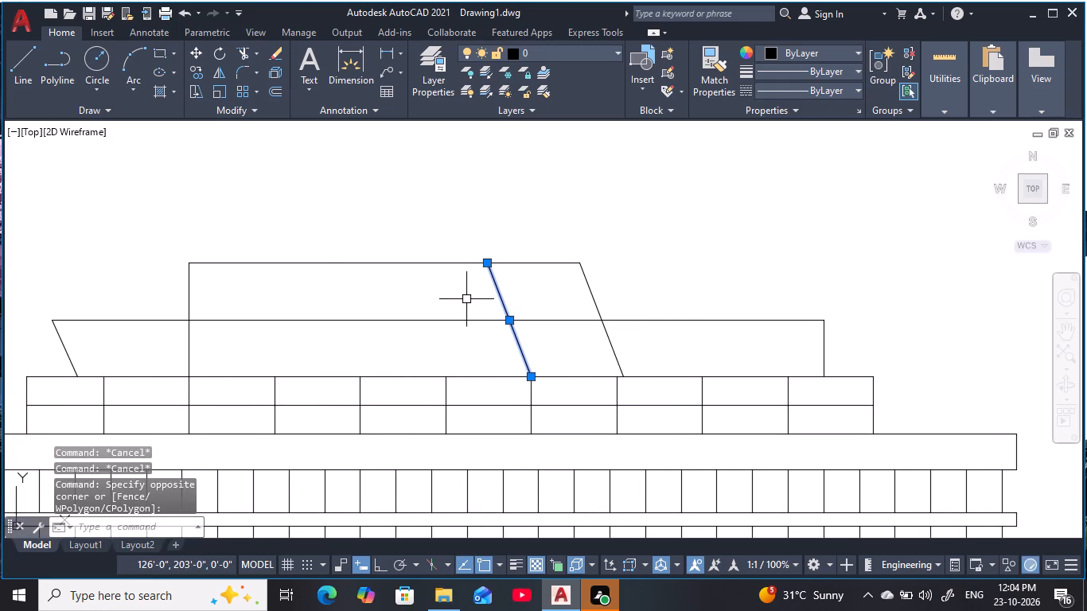
type("e")
key("space")
key("Escape")
key("Escape")
key("Escape")
key("Escape")
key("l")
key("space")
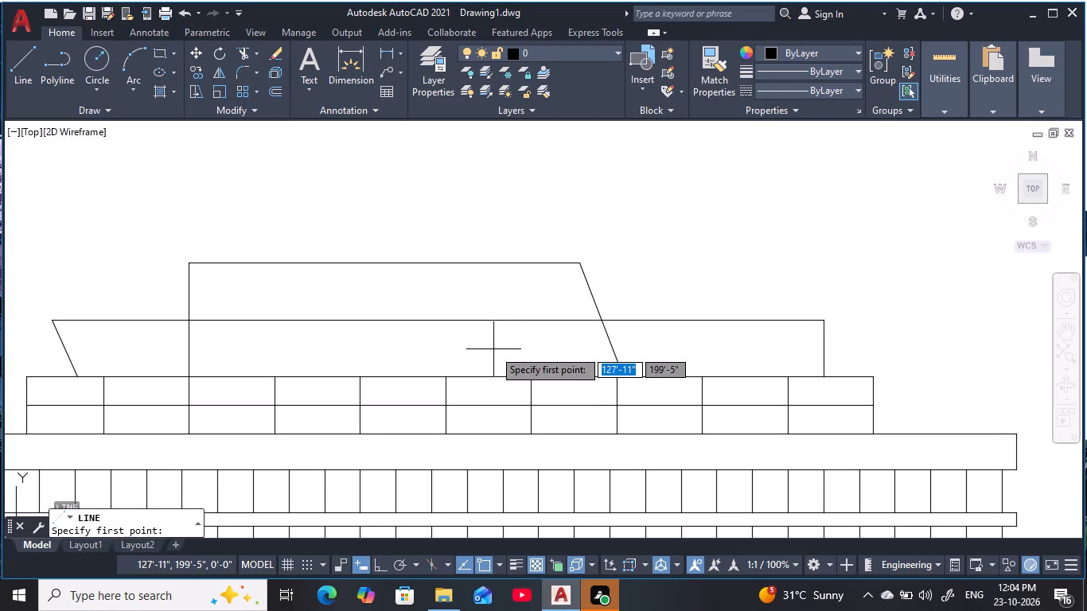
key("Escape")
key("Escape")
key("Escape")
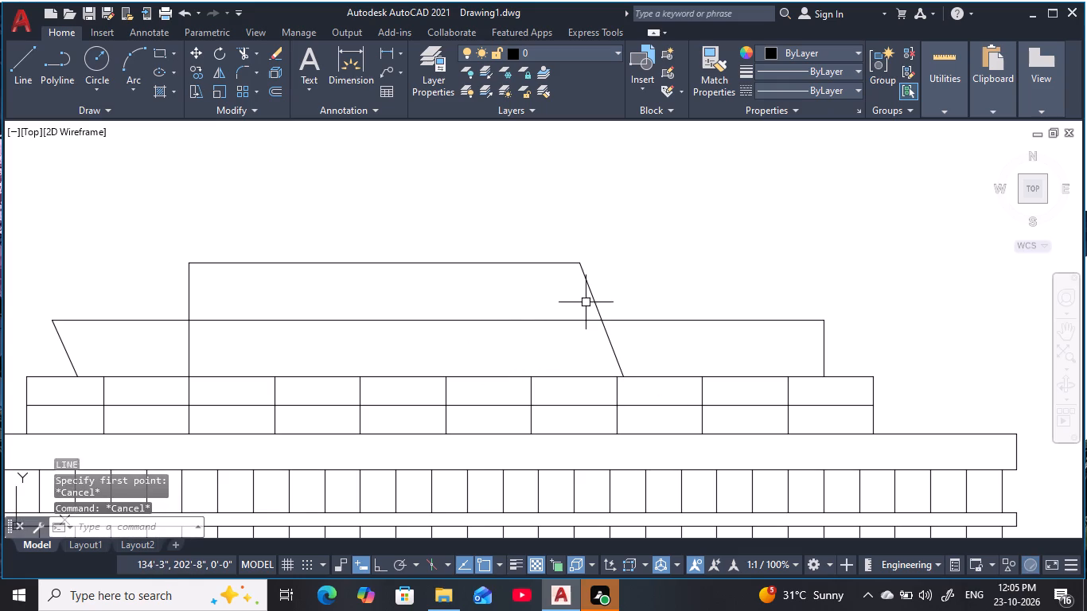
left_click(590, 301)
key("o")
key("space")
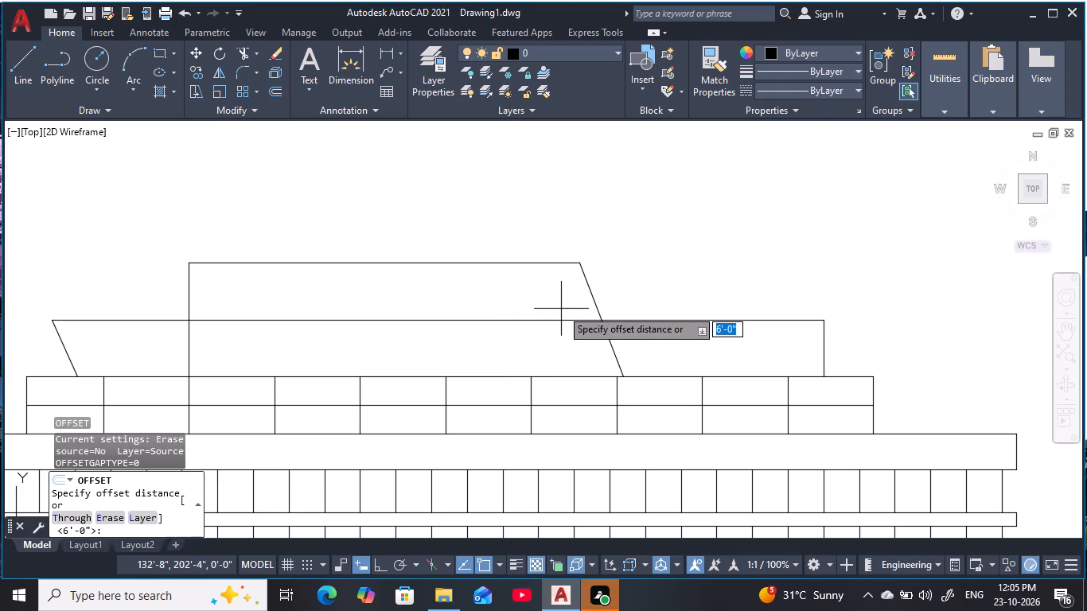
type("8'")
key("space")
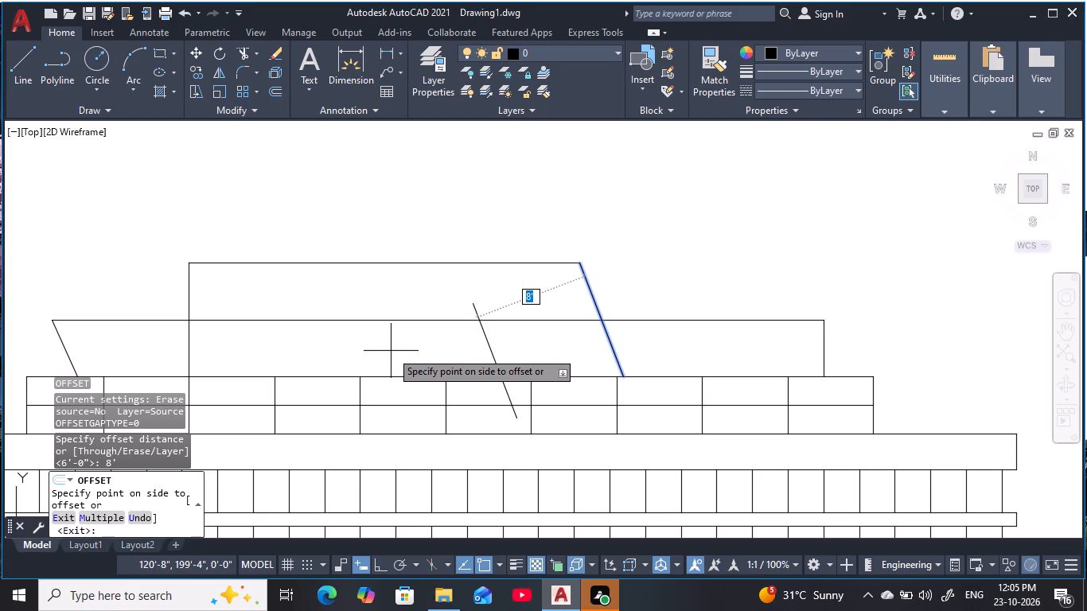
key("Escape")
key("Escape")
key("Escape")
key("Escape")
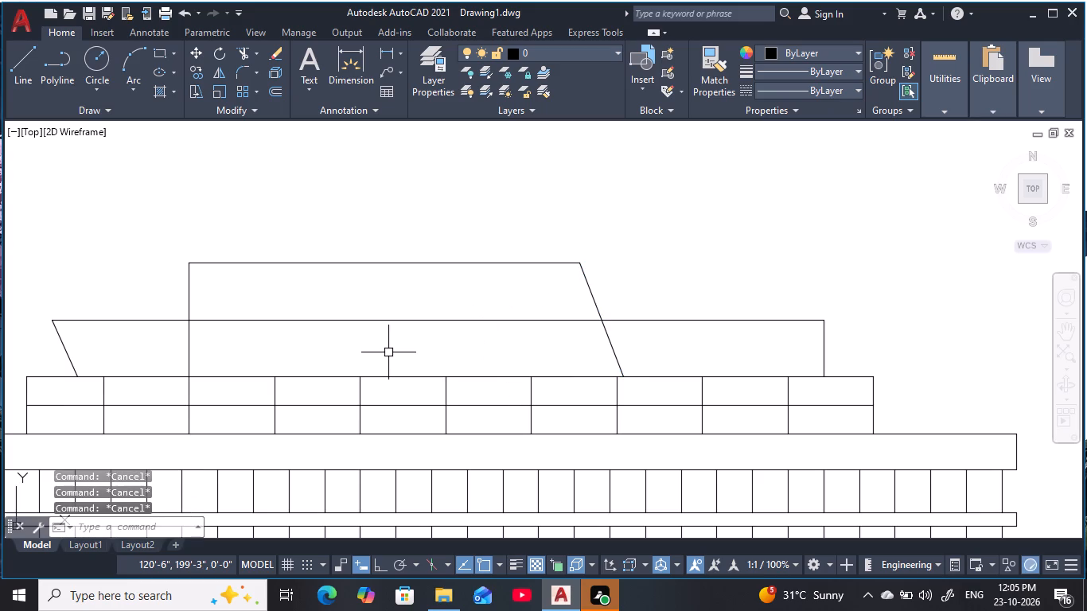
Offset the upper form's slanted right edge 10' to the left.
type("o 1")
key("0")
key("apostrophe")
key("space")
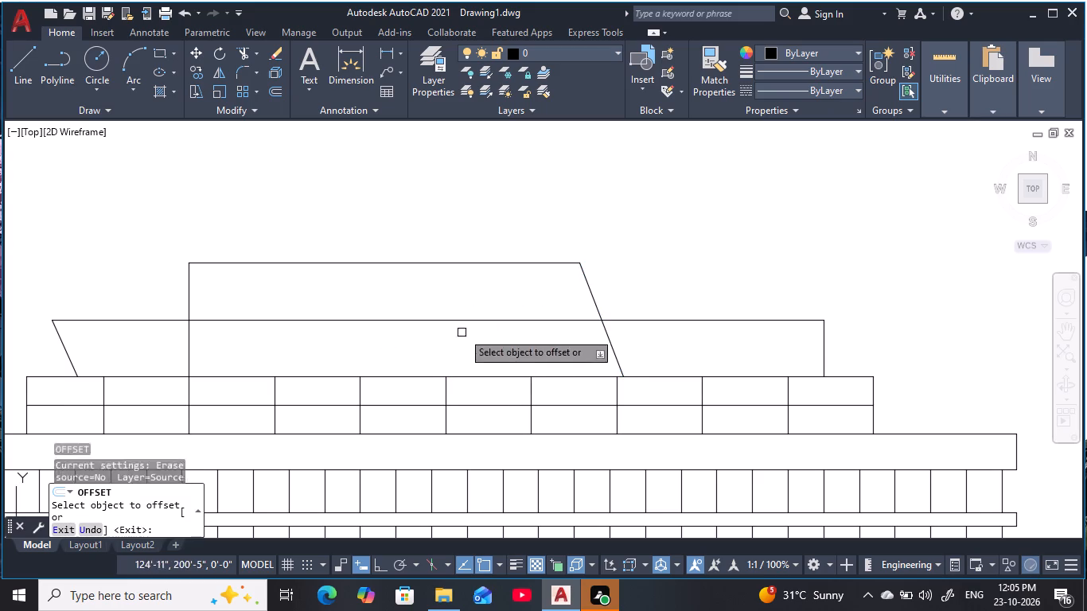
left_click(595, 309)
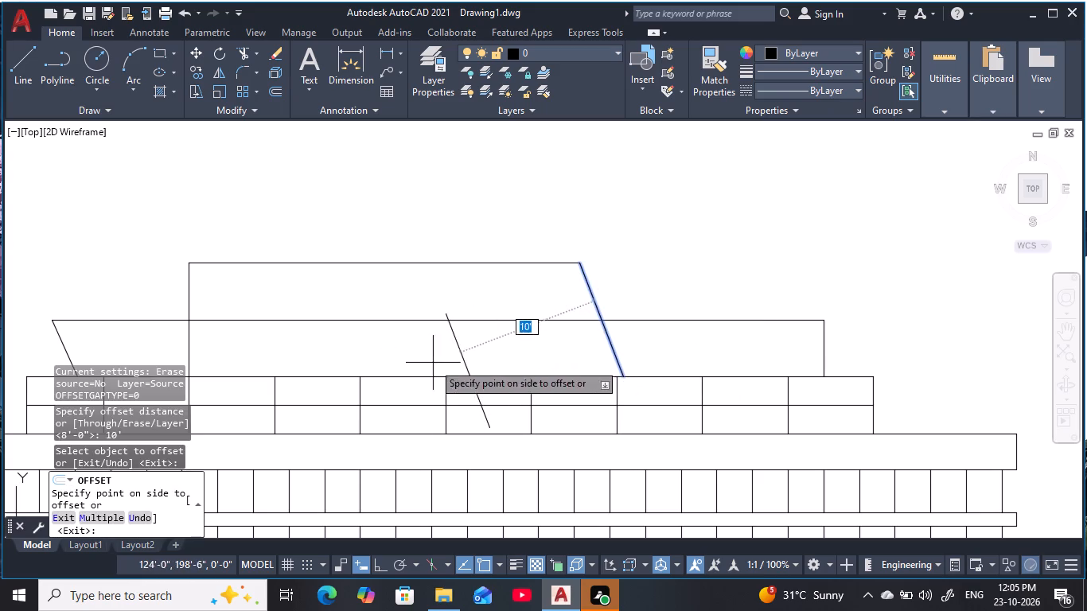
left_click(421, 362)
key("Escape")
key("Escape")
key("Escape")
key("Escape")
key("Escape")
Extend the offset slanted line up to the upper form's top edge.
type("ex")
key("space")
left_click(453, 329)
key("Escape")
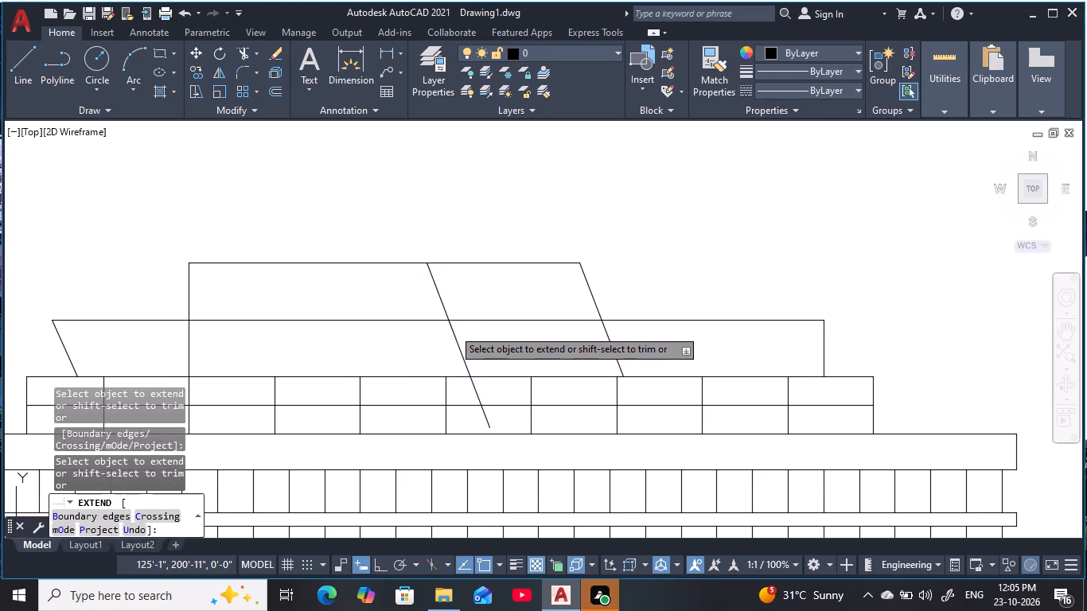
key("Escape")
key("Escape")
key("Escape")
Trim the part of the new slanted division that runs down into the rooftop block.
type("tr")
key("space")
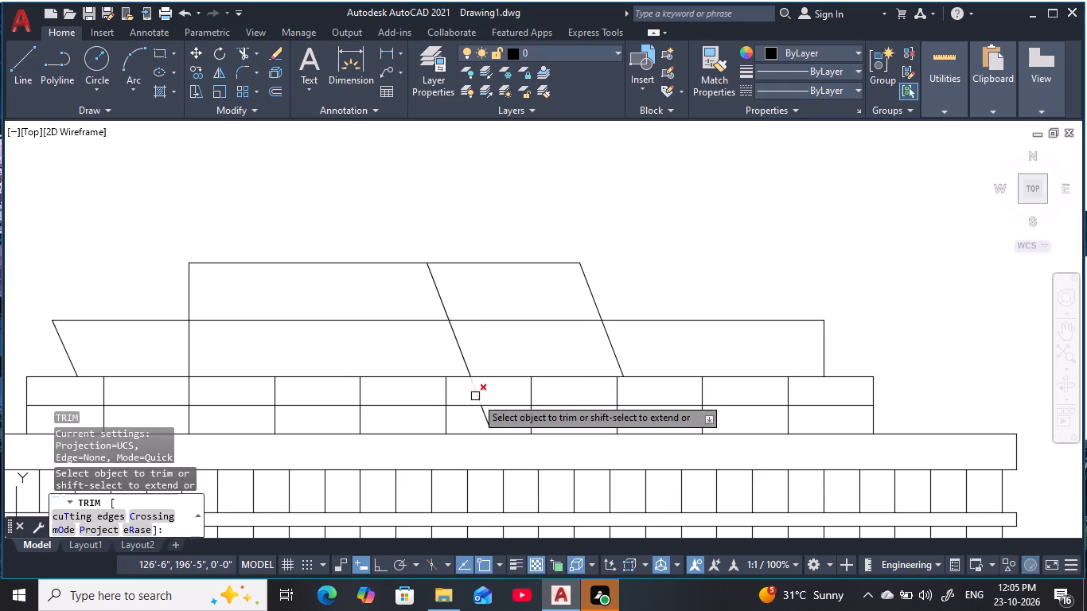
left_click(485, 422)
left_click(472, 389)
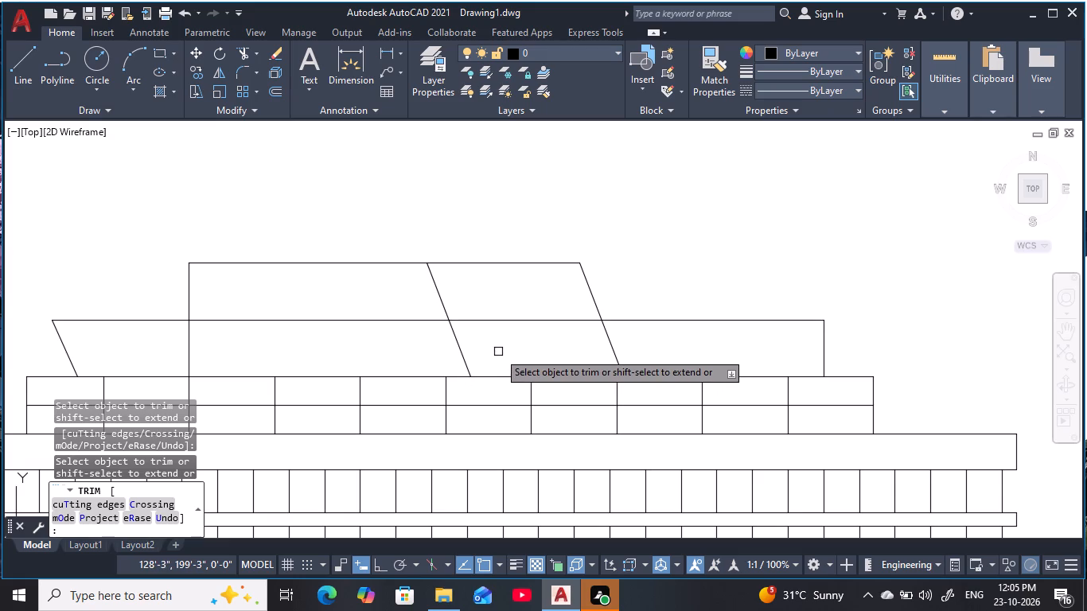
key("Escape")
key("Escape")
key("Escape")
key("Escape")
key("Escape")
key("Escape")
key("Escape")
key("Escape")
key("Escape")
key("Escape")
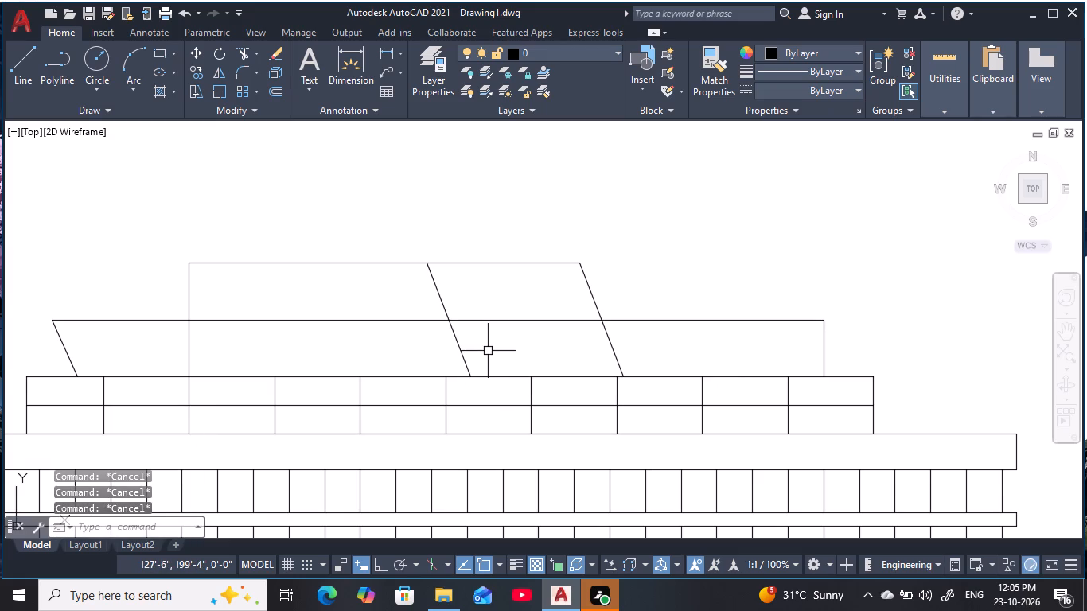
key("Escape")
Trim the mid-height line between the upper form's left vertical and the new slanted division.
type("tr")
key("space")
left_click(388, 340)
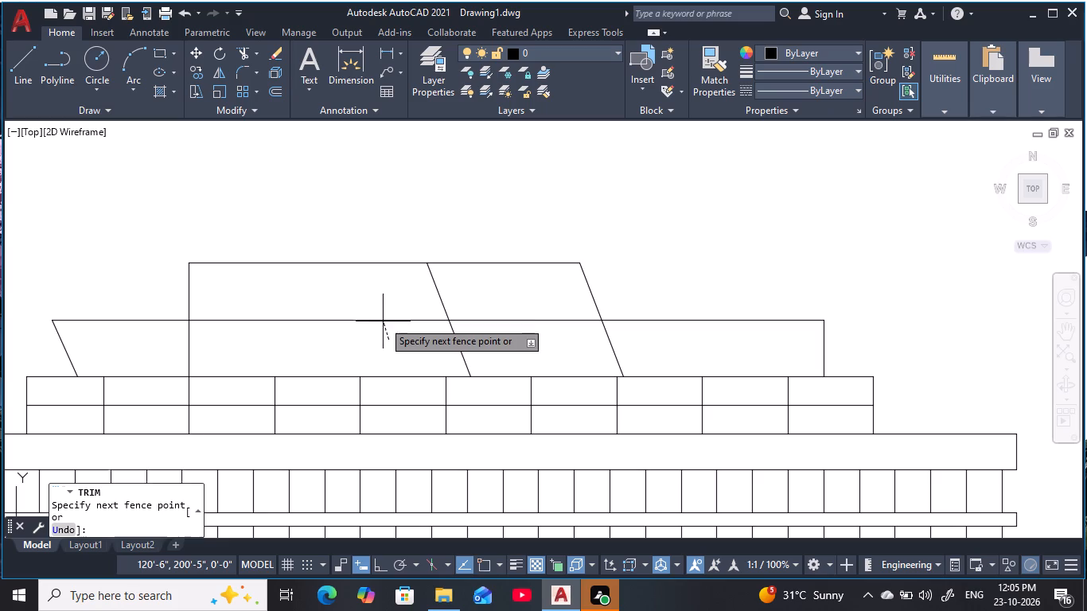
left_click(378, 313)
Trim the upper form's slanted right edge below the mid-height line.
scroll(378, 331, "down", 1)
middle_click_drag(378, 331, 381, 331)
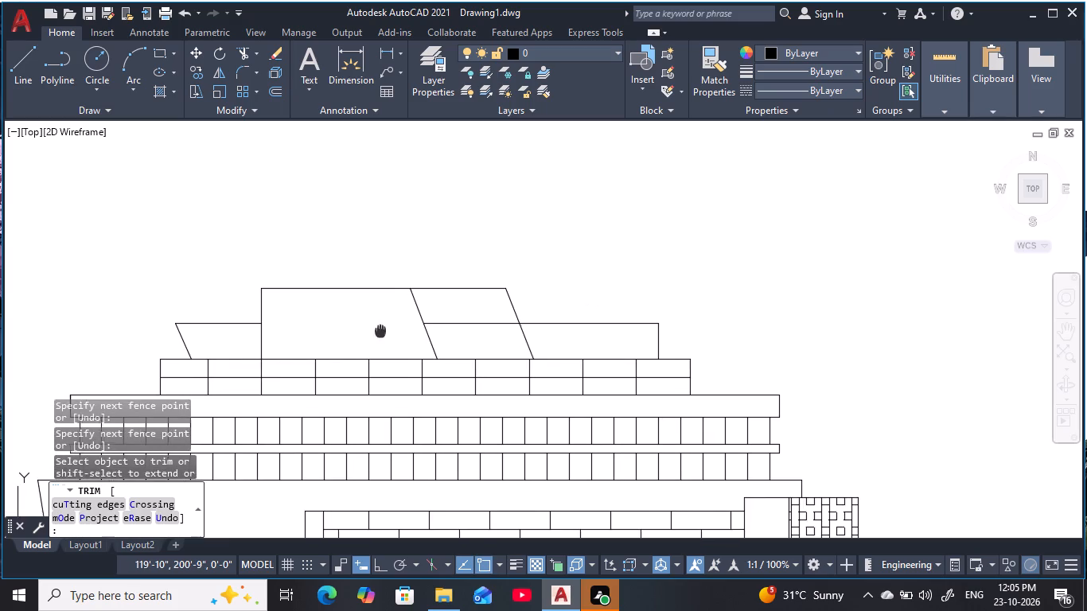
middle_click_drag(381, 331, 434, 301)
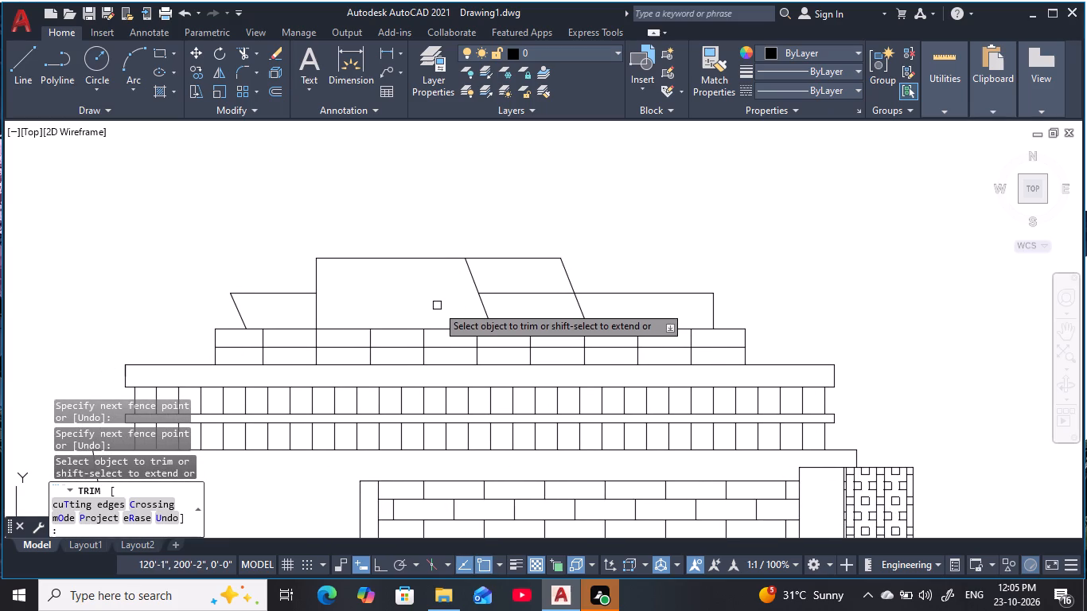
scroll(437, 305, "down", 2)
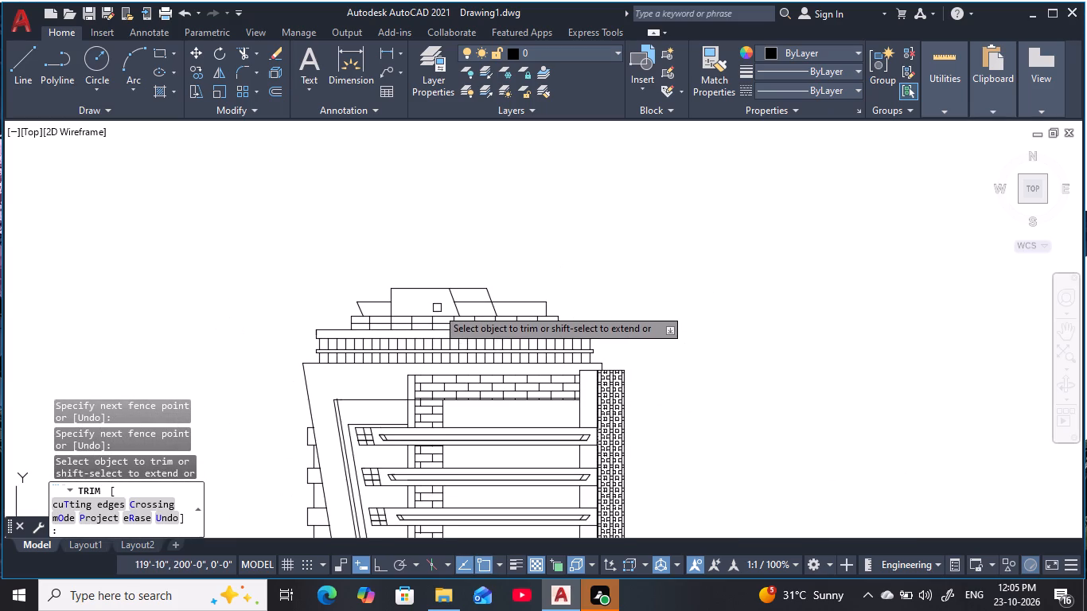
middle_click_drag(437, 308, 428, 291)
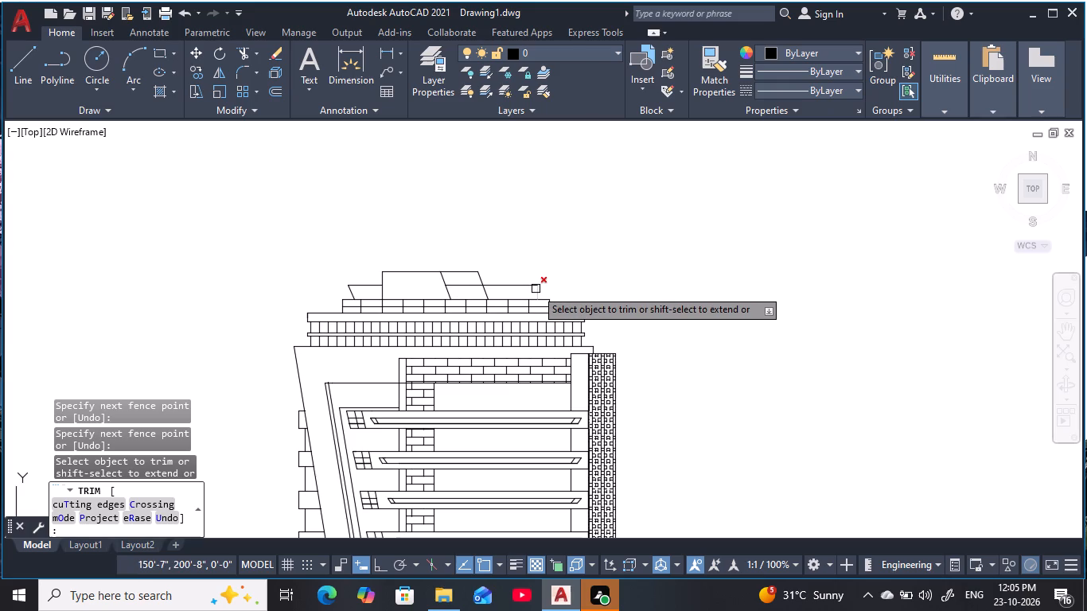
scroll(544, 287, "up", 2)
left_click(430, 302)
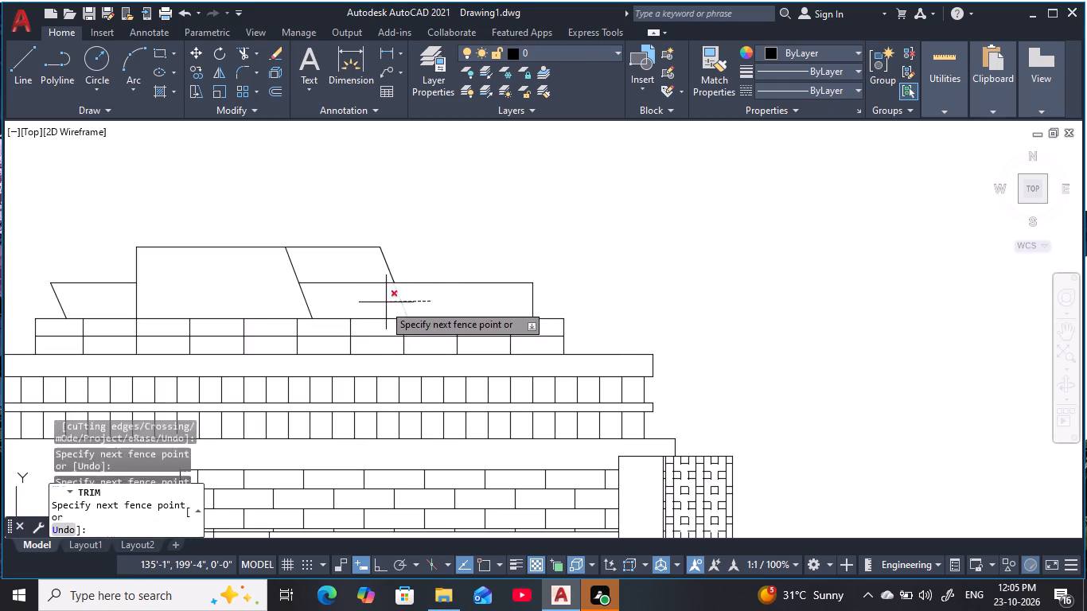
left_click(380, 304)
Examine the finished rooftop form in proportion to the whole building elevation.
scroll(420, 298, "down", 2)
middle_click_drag(423, 298, 466, 274)
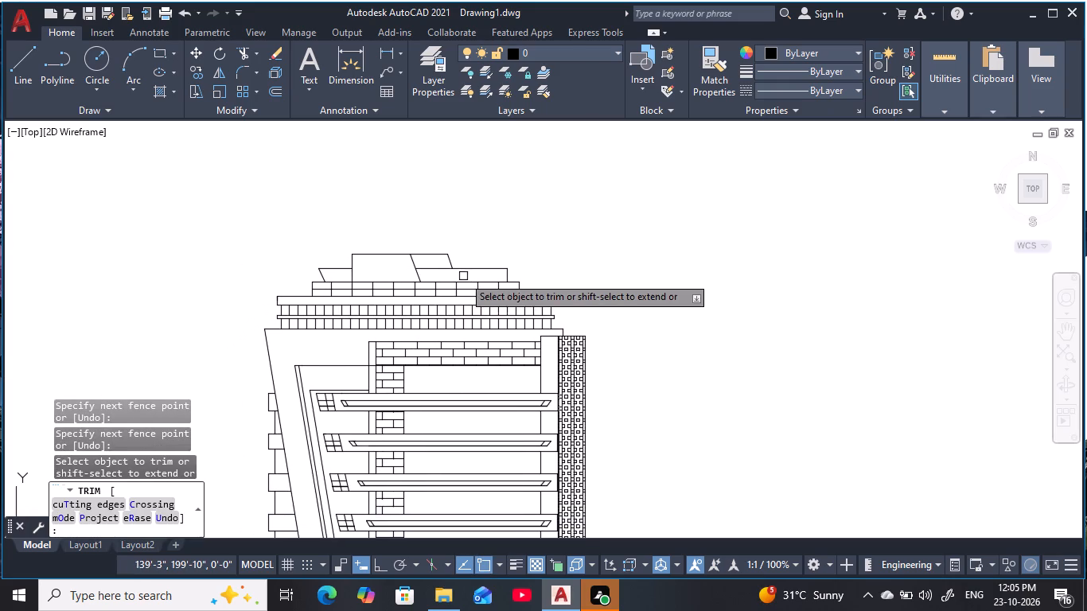
scroll(398, 278, "up", 3)
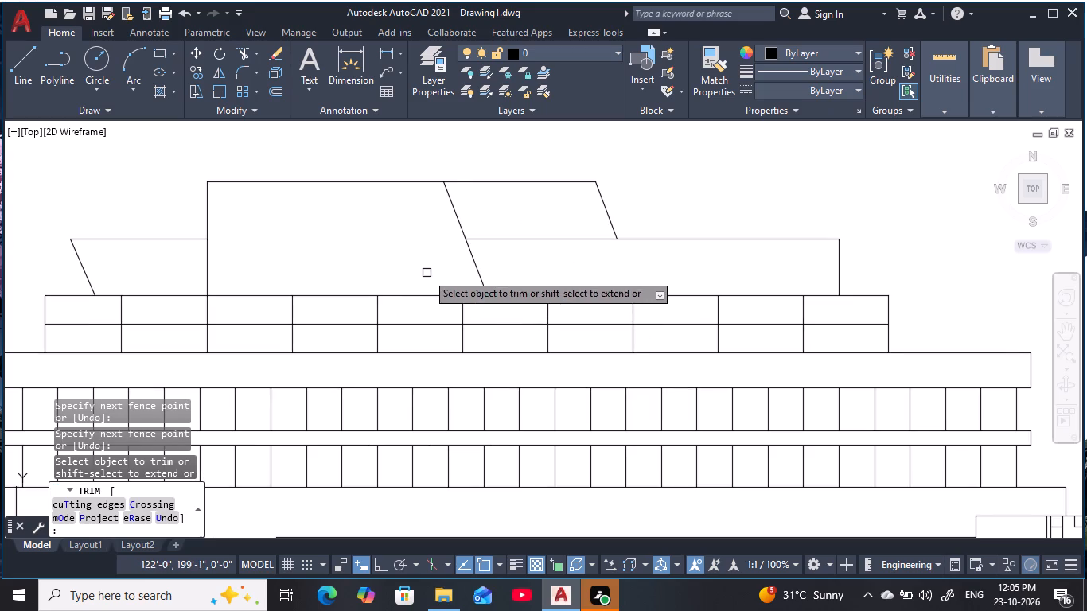
middle_click_drag(427, 273, 363, 276)
key("Escape")
key("Escape")
scroll(524, 282, "down", 3)
middle_click_drag(514, 285, 453, 208)
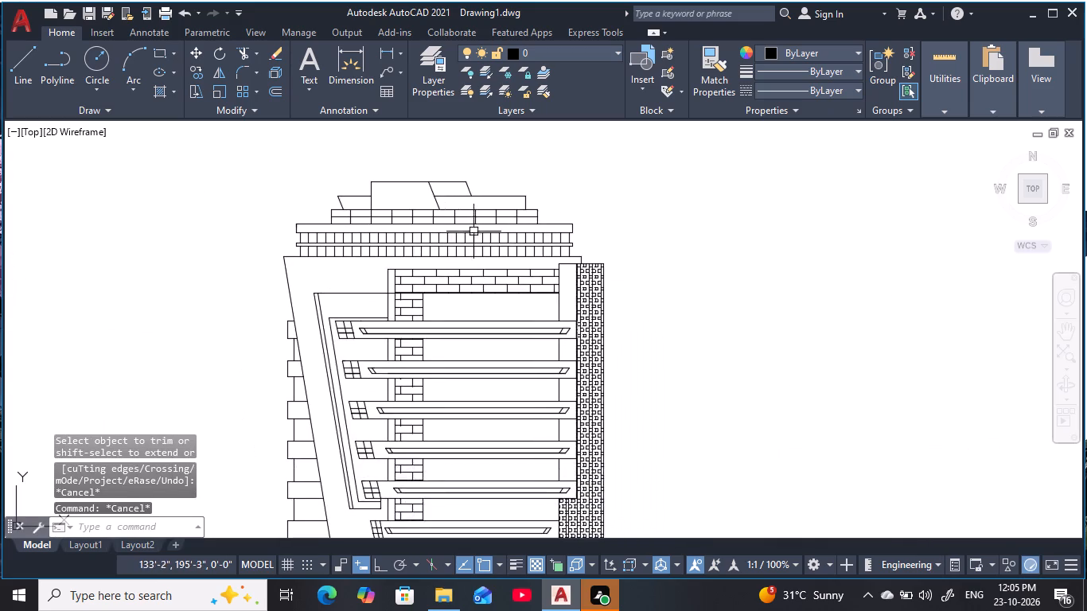
scroll(476, 239, "down", 1)
middle_click_drag(483, 224, 544, 223)
key("Escape")
key("Escape")
key("Escape")
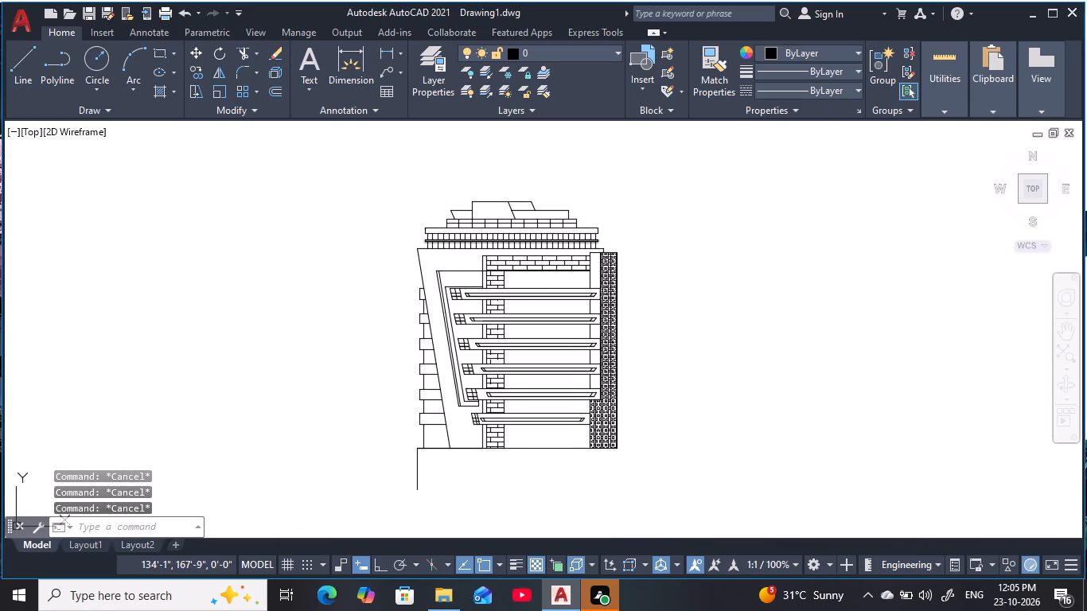
Offset the top horizontal line of the inner slanted frame 1' upward, above the uppermost balcony band.
key("Escape")
middle_click_drag(537, 286, 581, 269)
scroll(584, 269, "up", 1)
middle_click_drag(584, 269, 620, 222)
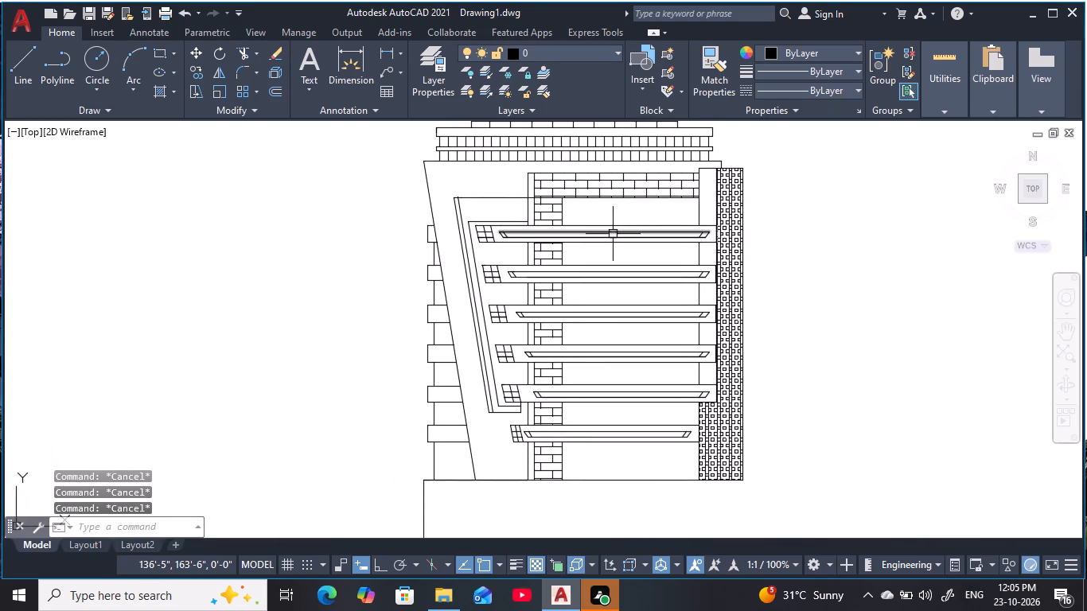
middle_click_drag(613, 239, 618, 272)
key("Escape")
key("Escape")
key("Escape")
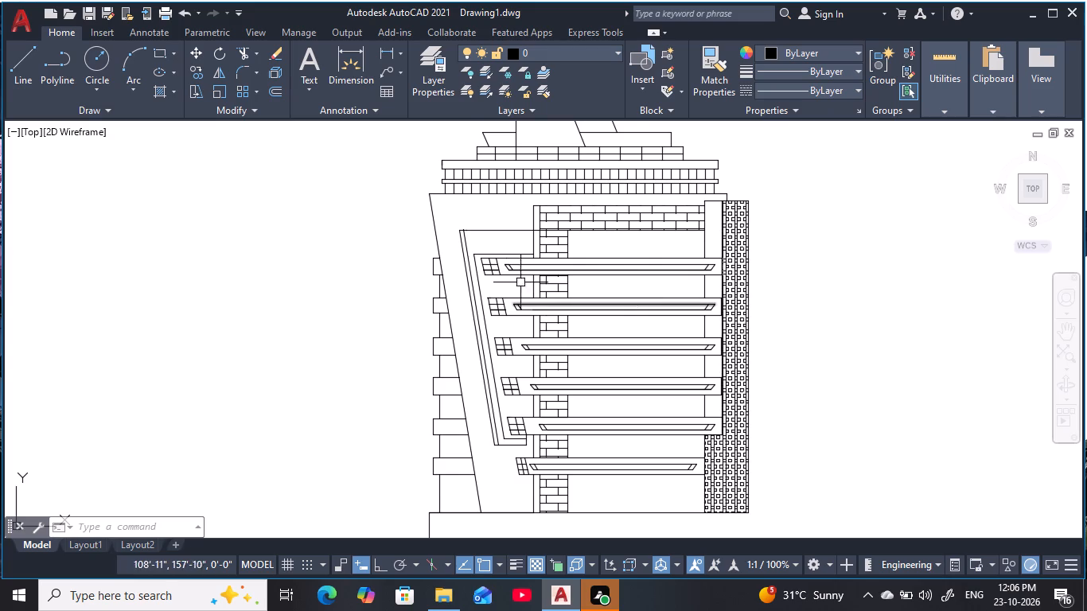
scroll(490, 249, "up", 2)
middle_click_drag(493, 249, 492, 259)
key("Escape")
key("Escape")
key("Escape")
key("Escape")
key("Escape")
key("Escape")
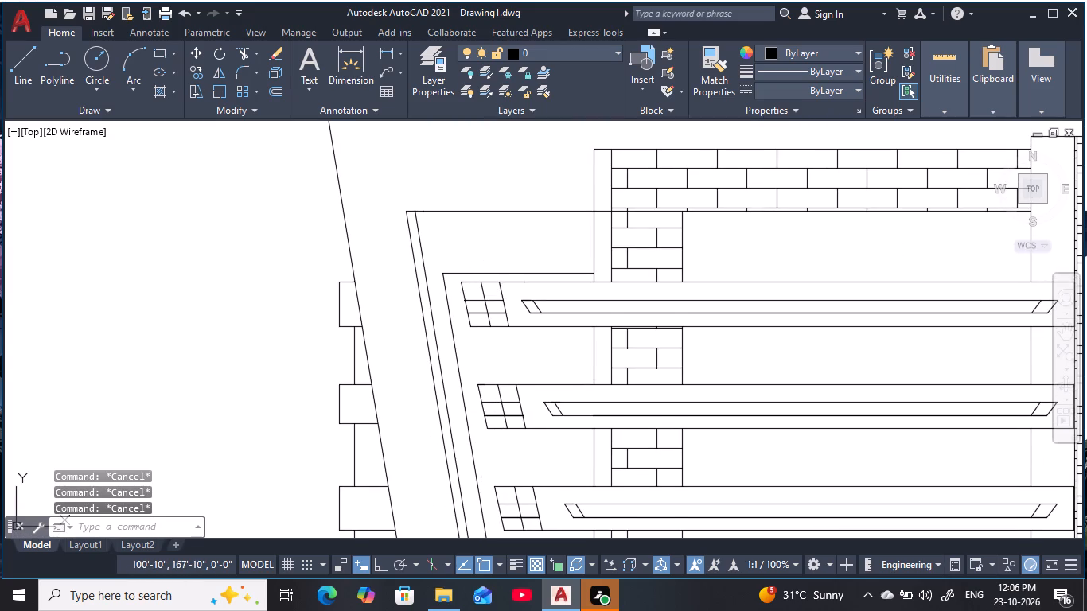
key("Escape")
key("Escape")
type("o")
key("space")
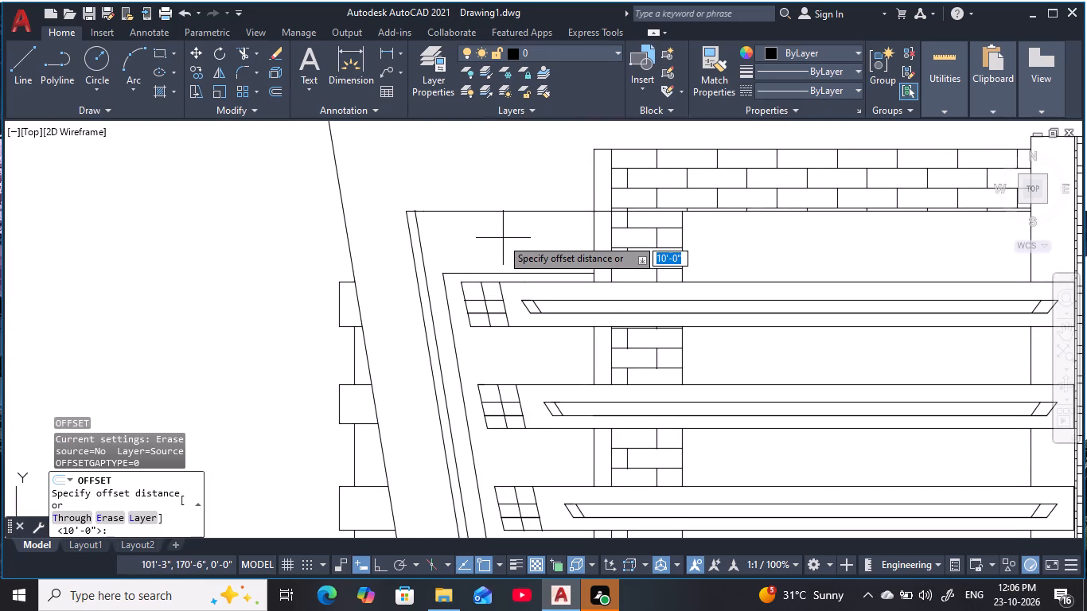
type("1'")
key("space")
left_click(543, 274)
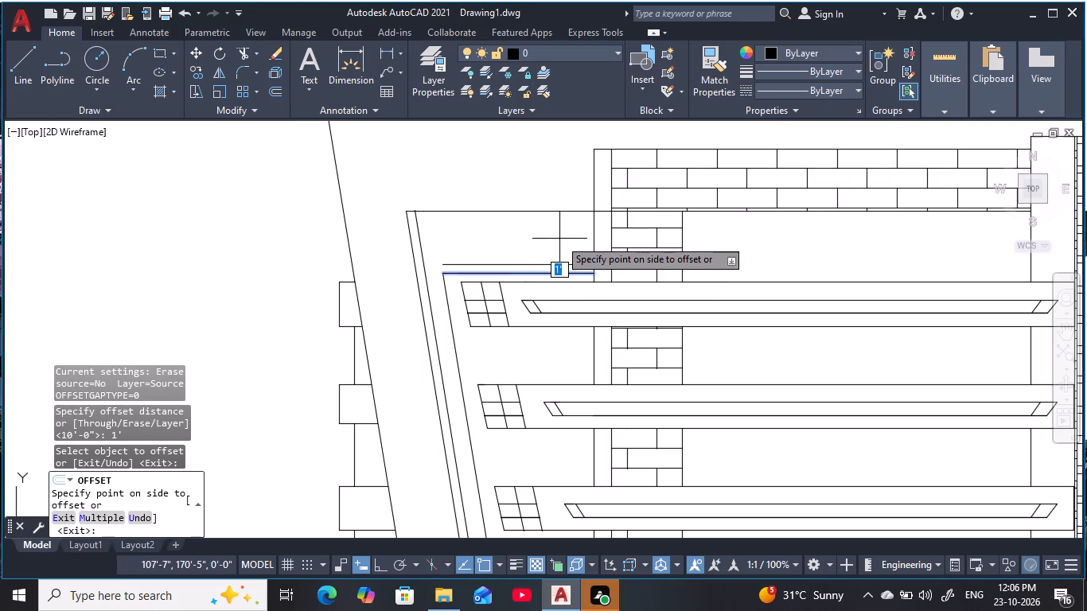
left_click(559, 239)
key("Escape")
key("Escape")
key("Escape")
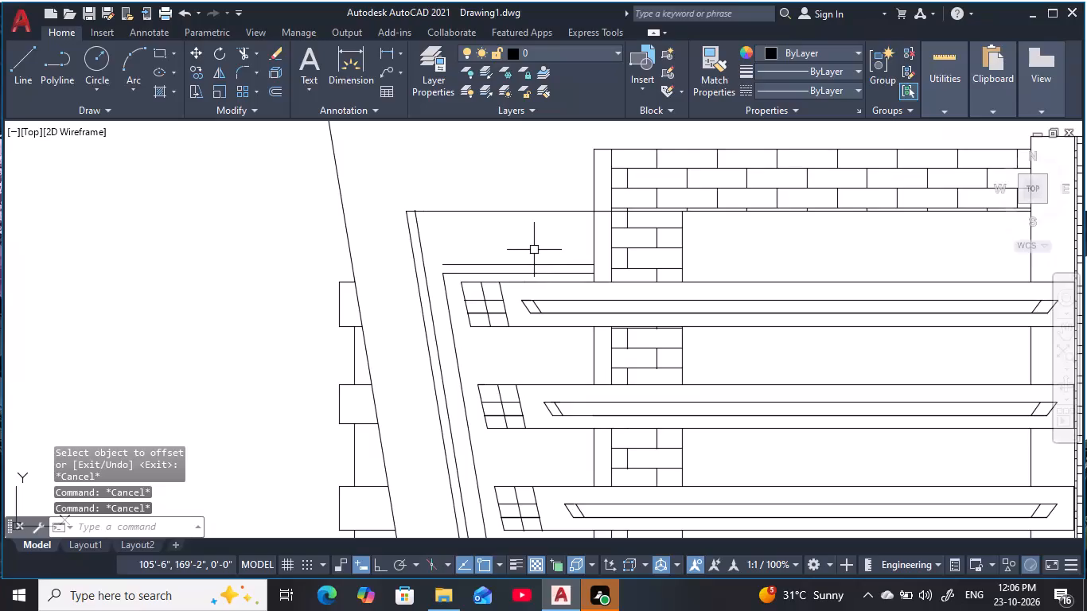
Offset the new line above the inner frame another 1' upward.
type("o 1'")
key("space")
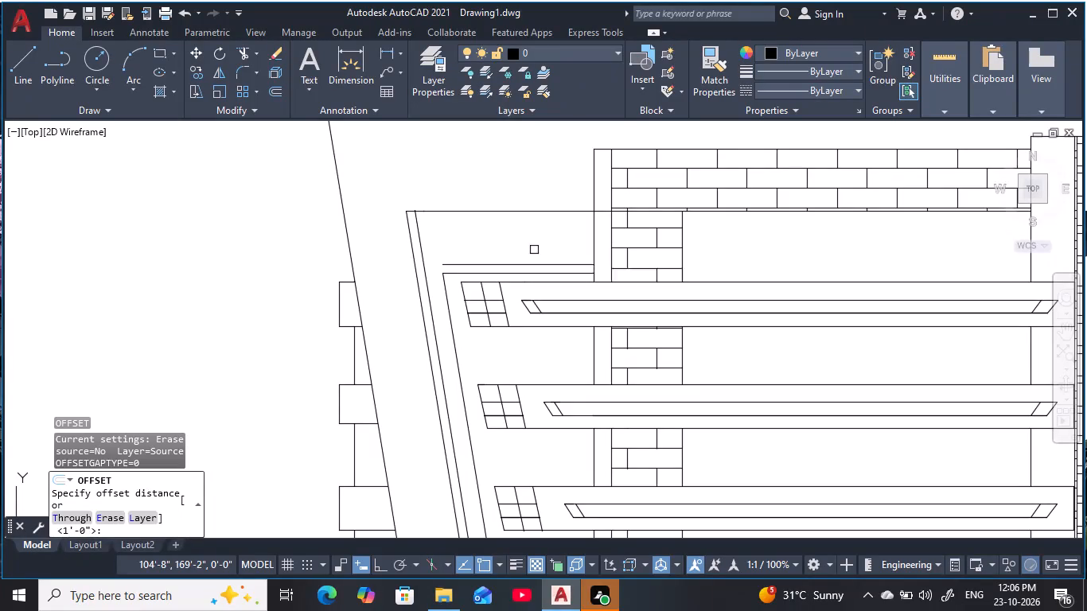
left_click(553, 265)
left_click(540, 243)
key("Escape")
key("Escape")
key("Escape")
key("Escape")
key("Escape")
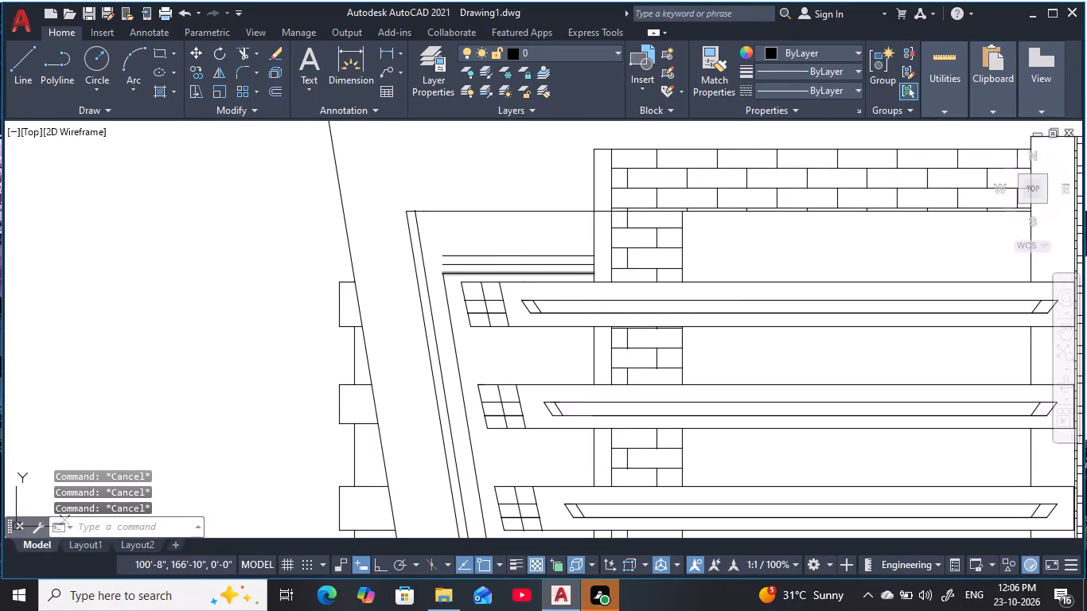
key("Escape")
key("Escape")
key("Escape")
key("Escape")
key("Escape")
key("Escape")
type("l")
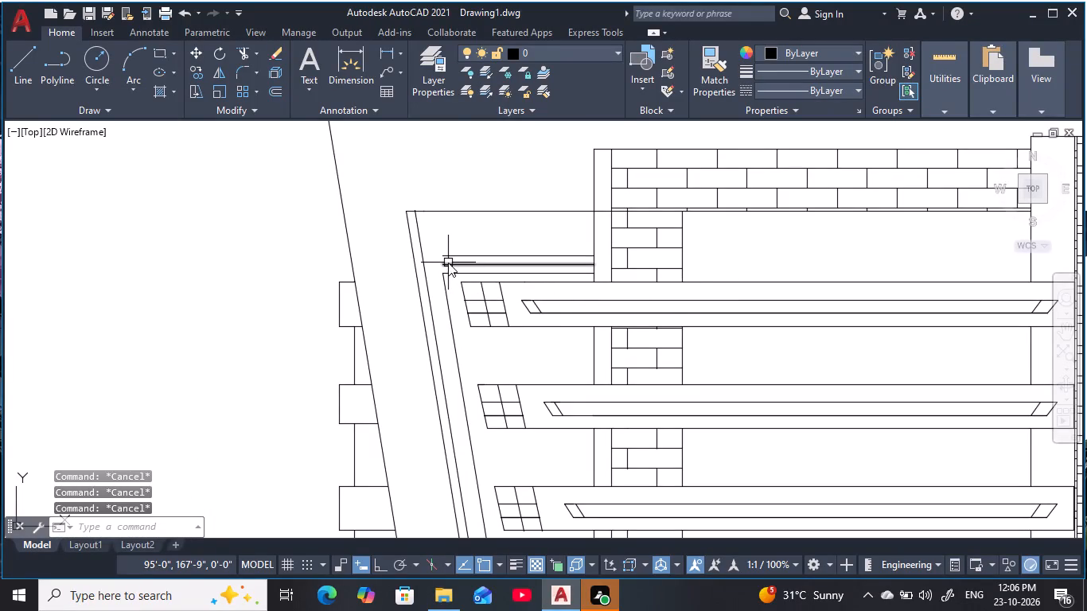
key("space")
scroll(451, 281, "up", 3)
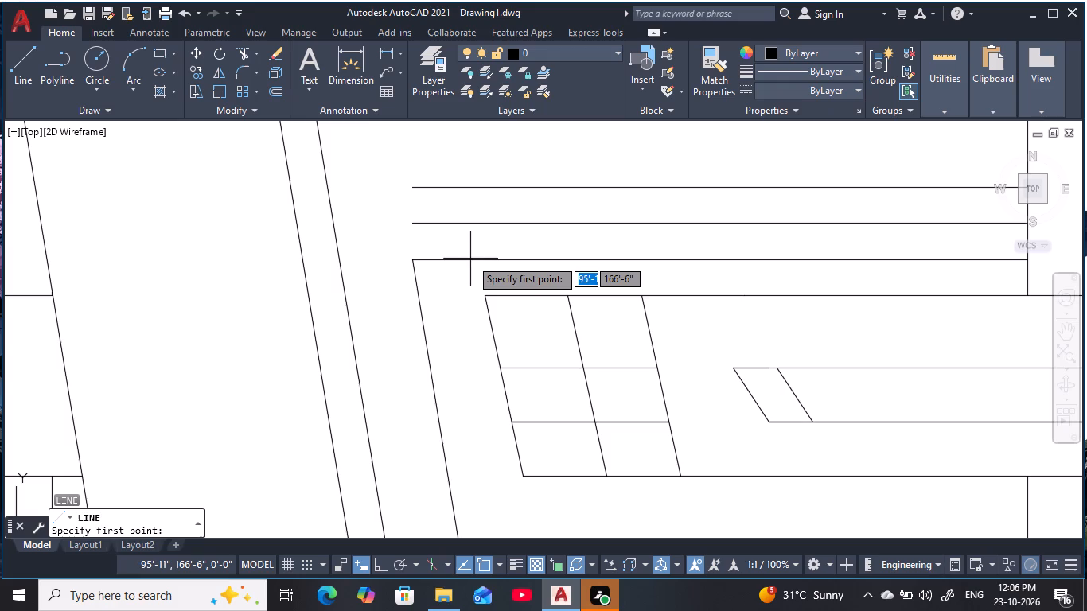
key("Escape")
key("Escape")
Extend the slanted left edge of the uppermost band's gridded window up to the higher of the two offset lines.
key("e")
type("x")
key("space")
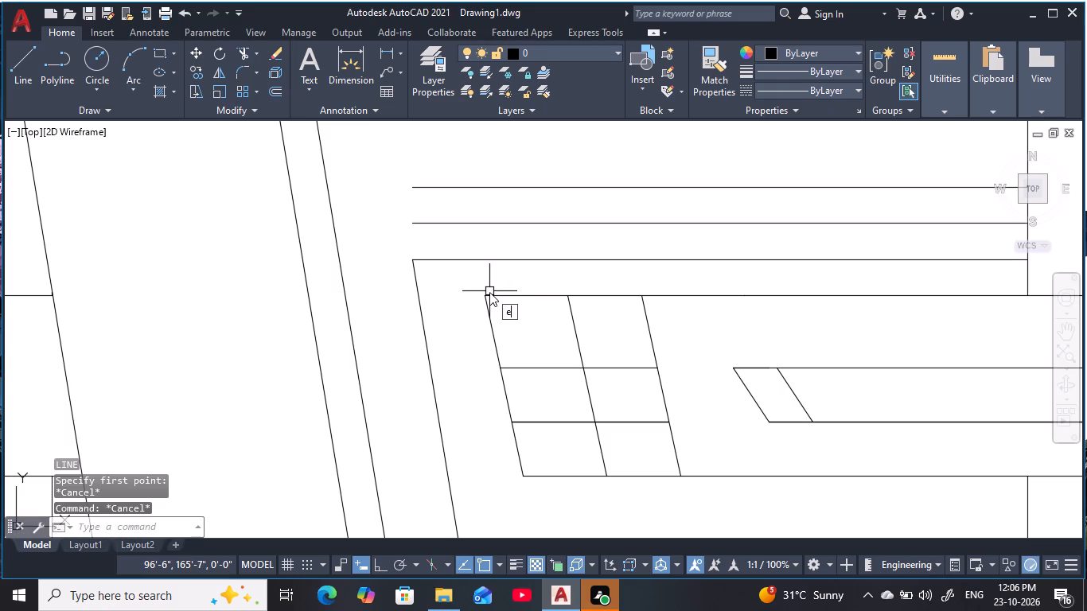
left_click(490, 323)
left_click(481, 284)
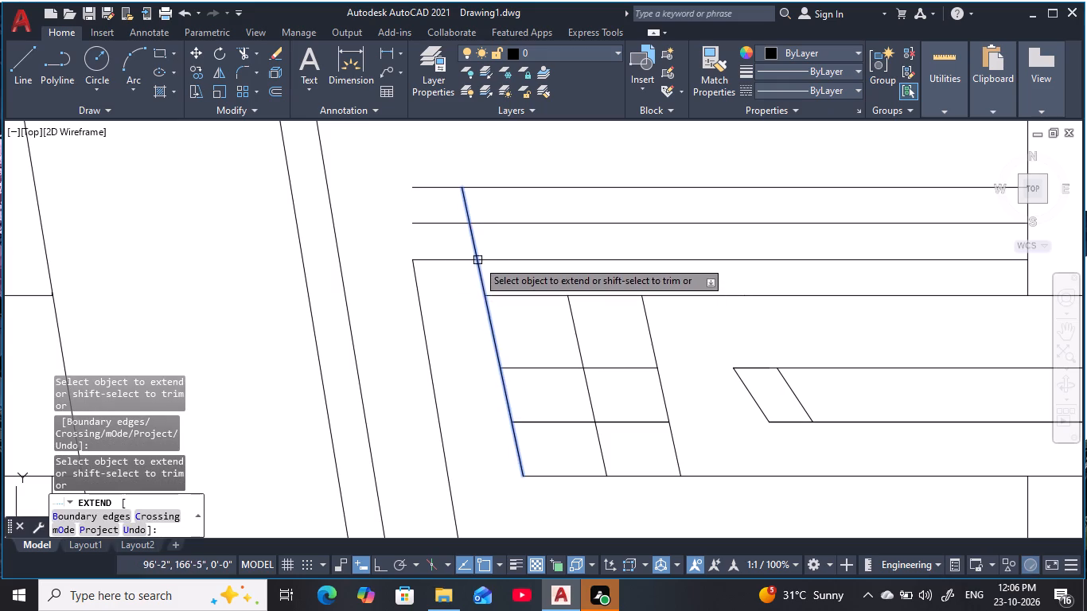
left_click(477, 254)
key("Escape")
key("Escape")
key("Escape")
key("Escape")
Trim the ends of the two offset lines that project left of the extended slanted edge.
type("tr")
key("space")
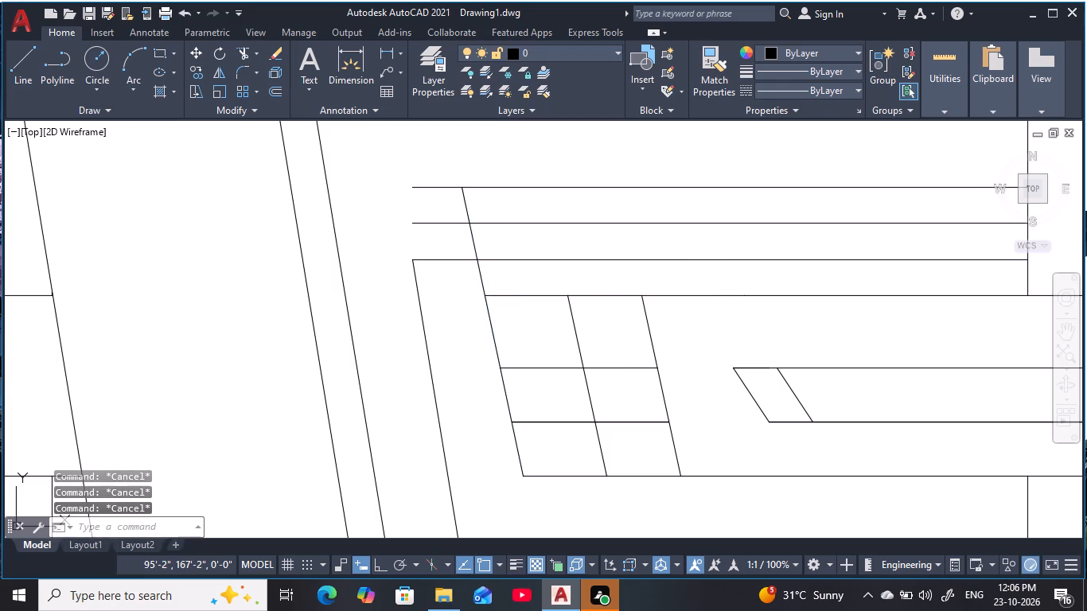
left_click(446, 235)
left_click(427, 176)
scroll(444, 198, "down", 2)
middle_click_drag(435, 209, 438, 227)
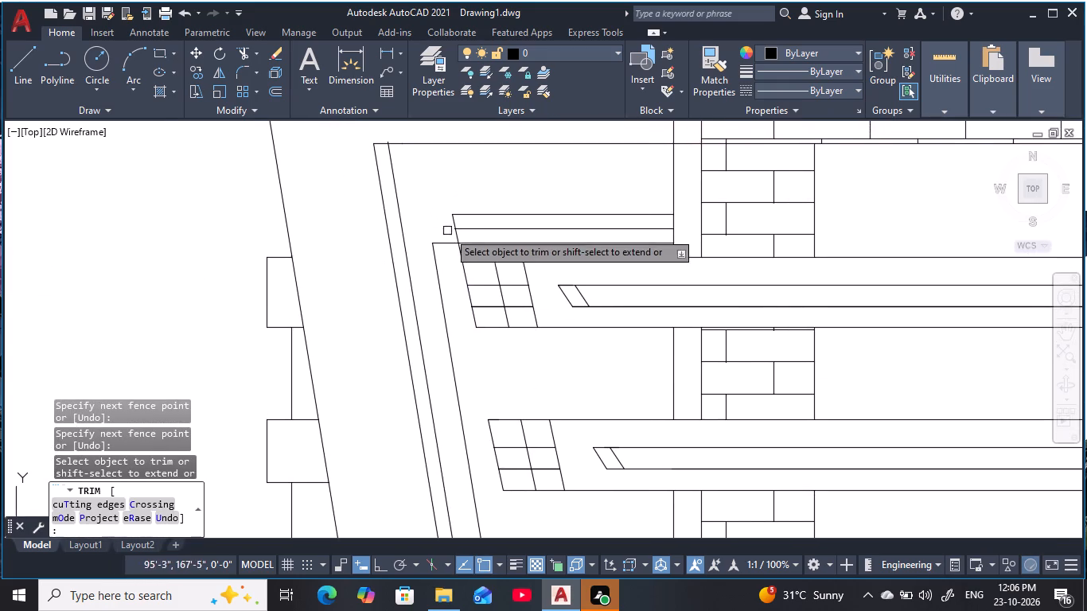
scroll(463, 240, "up", 2)
left_click(458, 231)
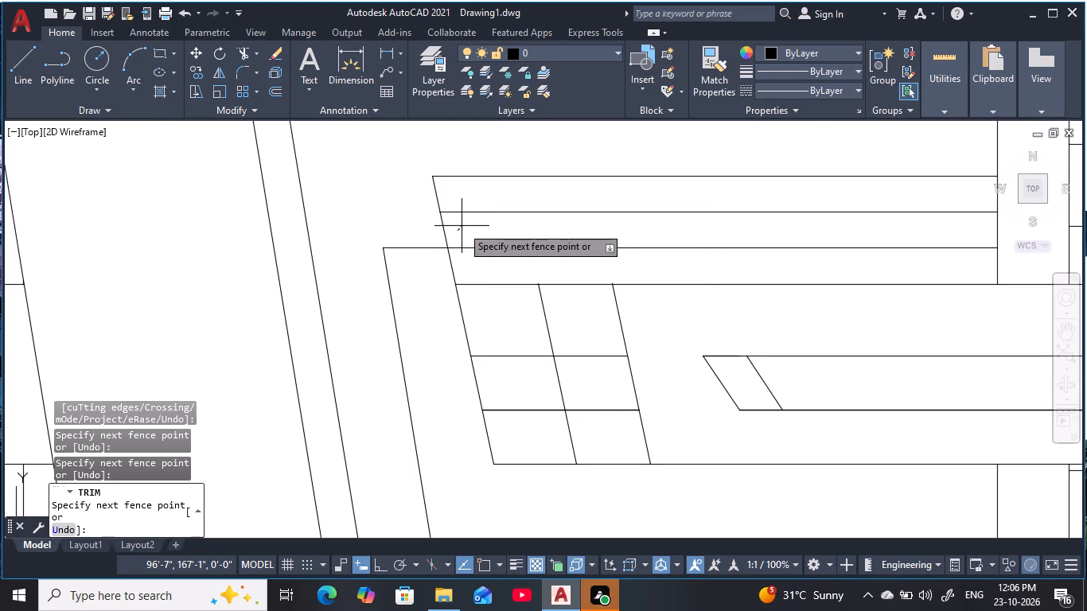
key("Escape")
key("Escape")
key("Escape")
key("Escape")
Trim the slanted edge between the inner frame's top line and the top of the uppermost band.
type("tr")
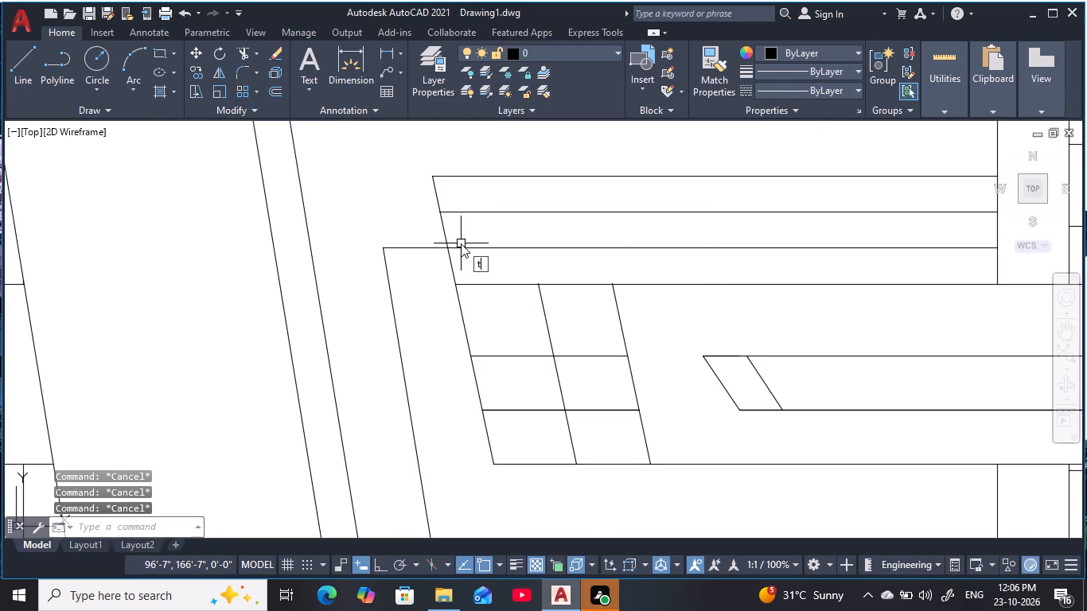
key("space")
left_click(471, 263)
left_click(442, 267)
scroll(476, 262, "down", 2)
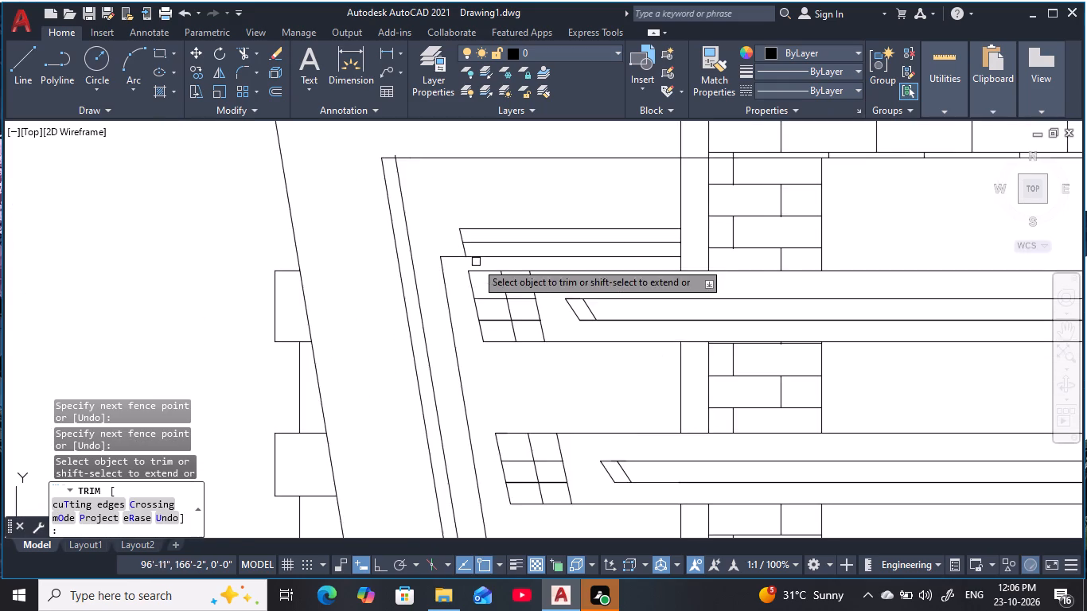
middle_click_drag(474, 262, 428, 267)
scroll(461, 274, "down", 4)
middle_click_drag(497, 304, 487, 273)
key("Escape")
key("Escape")
key("Escape")
Erase the vertical line hanging below the left end of the building's base line.
scroll(487, 278, "up", 1)
middle_click_drag(487, 278, 489, 261)
key("Escape")
key("Escape")
key("Escape")
key("Escape")
key("Escape")
middle_click_drag(680, 407, 679, 364)
middle_click_drag(641, 428, 667, 360)
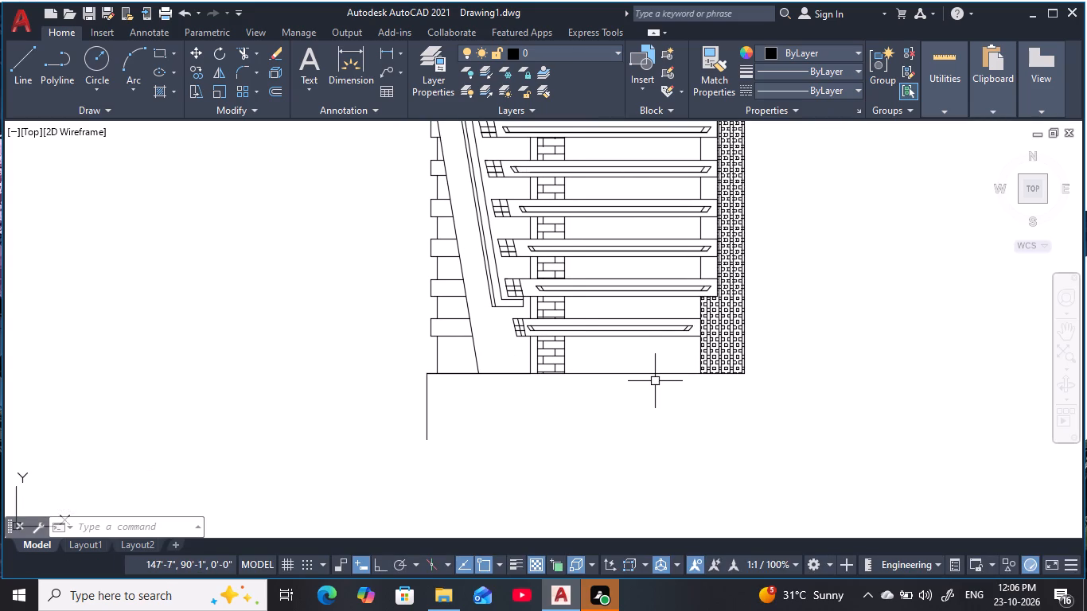
middle_click_drag(639, 455, 668, 395)
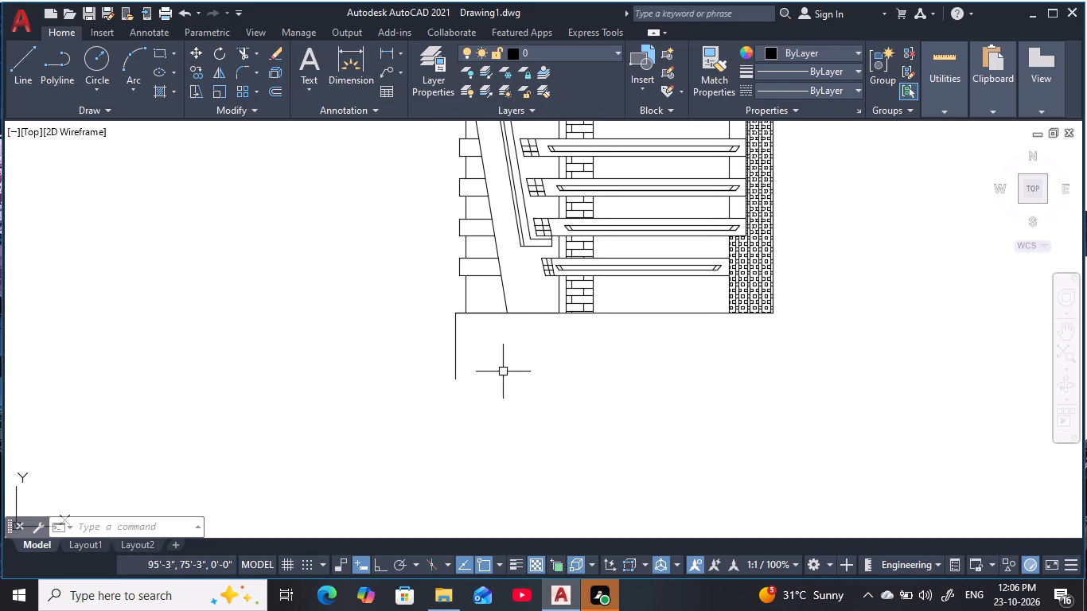
key("Escape")
key("Escape")
key("Escape")
key("Escape")
scroll(475, 361, "up", 2)
middle_click_drag(475, 361, 489, 361)
key("Escape")
key("Escape")
key("Escape")
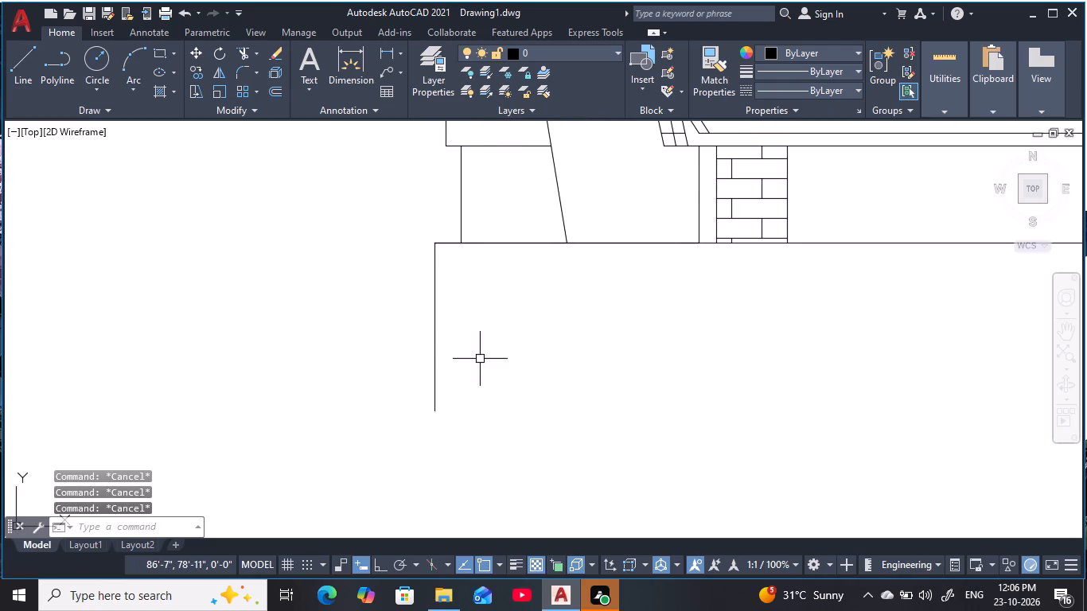
key("Escape")
left_click(463, 334)
left_click(393, 335)
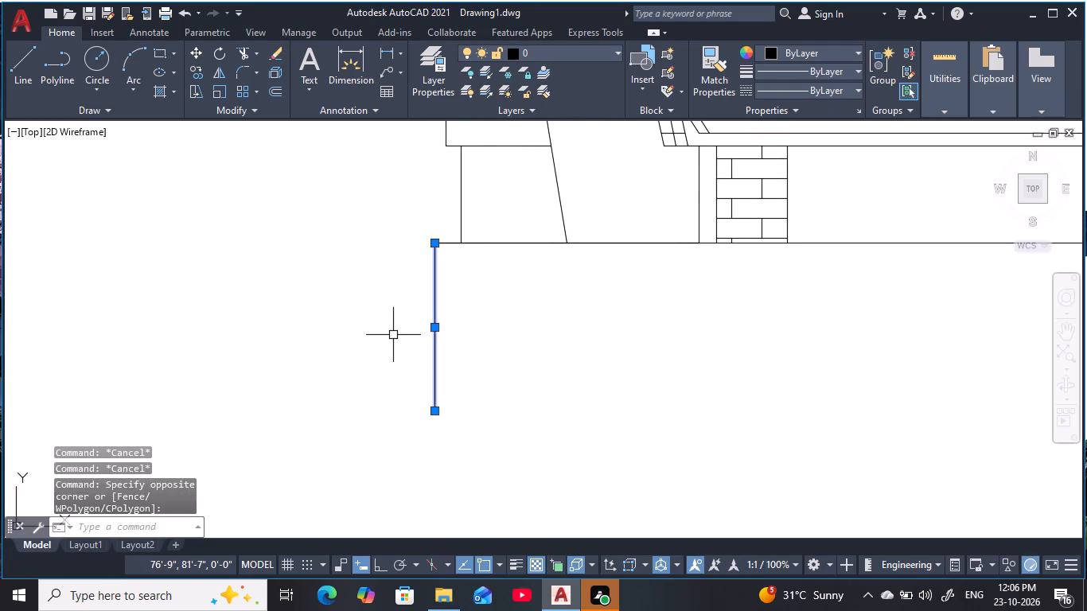
type("e")
key("space")
key("Escape")
key("Escape")
key("Escape")
key("Escape")
Draw a vertical line about 14'-11" long straight down from the base line's left end, with Ortho on.
type("l")
key("space")
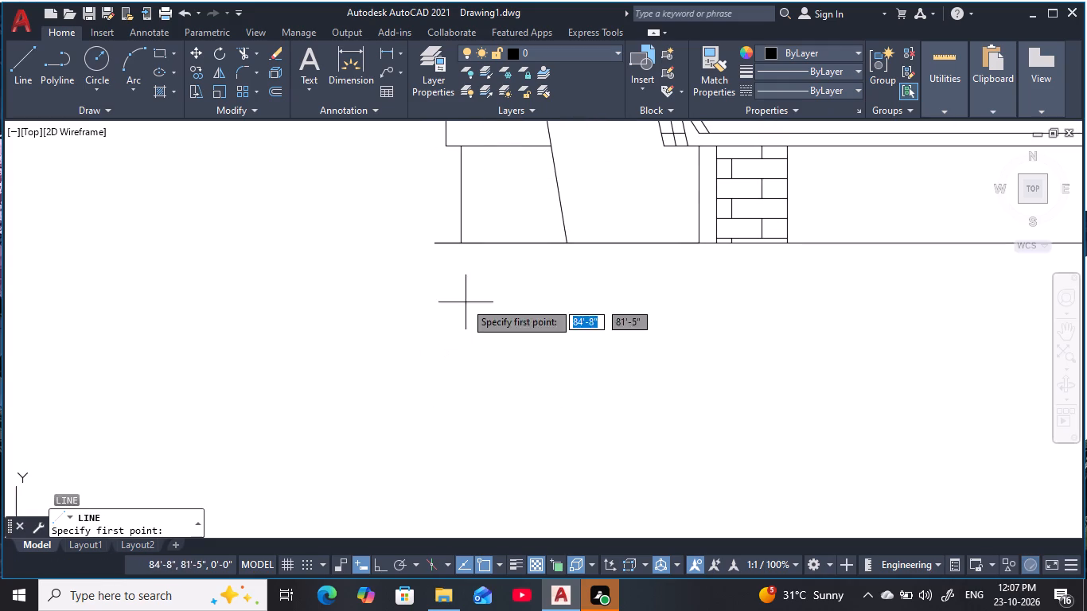
left_click(434, 243)
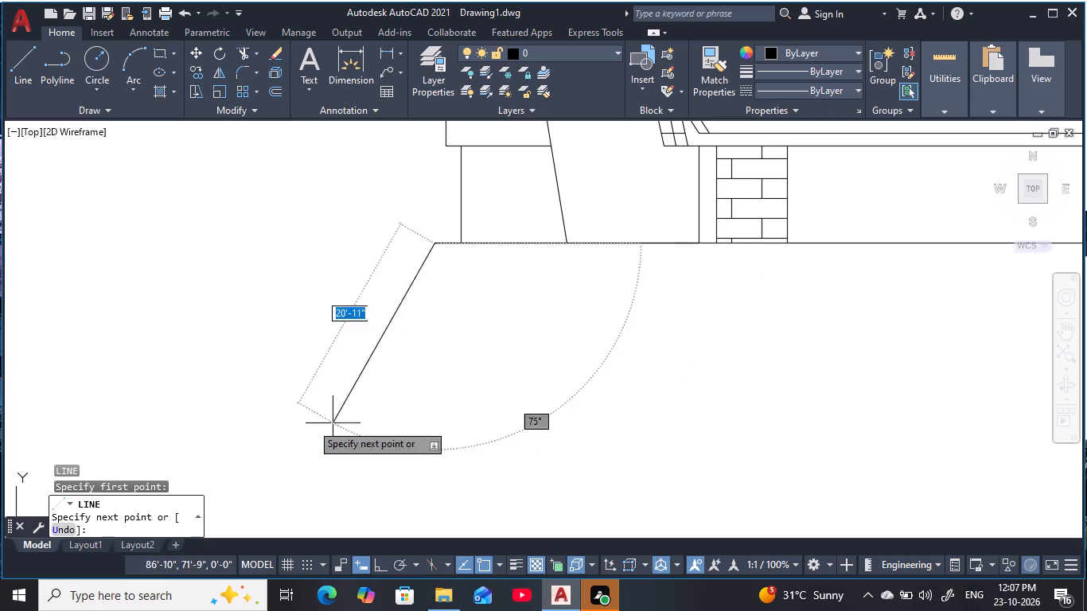
key("F8")
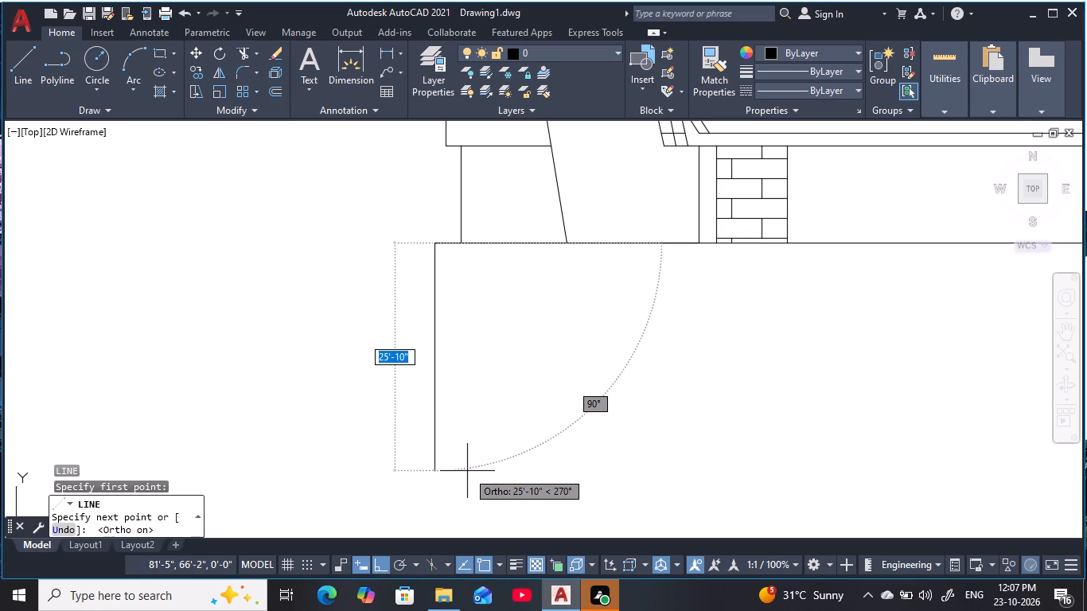
middle_click_drag(467, 471, 476, 442)
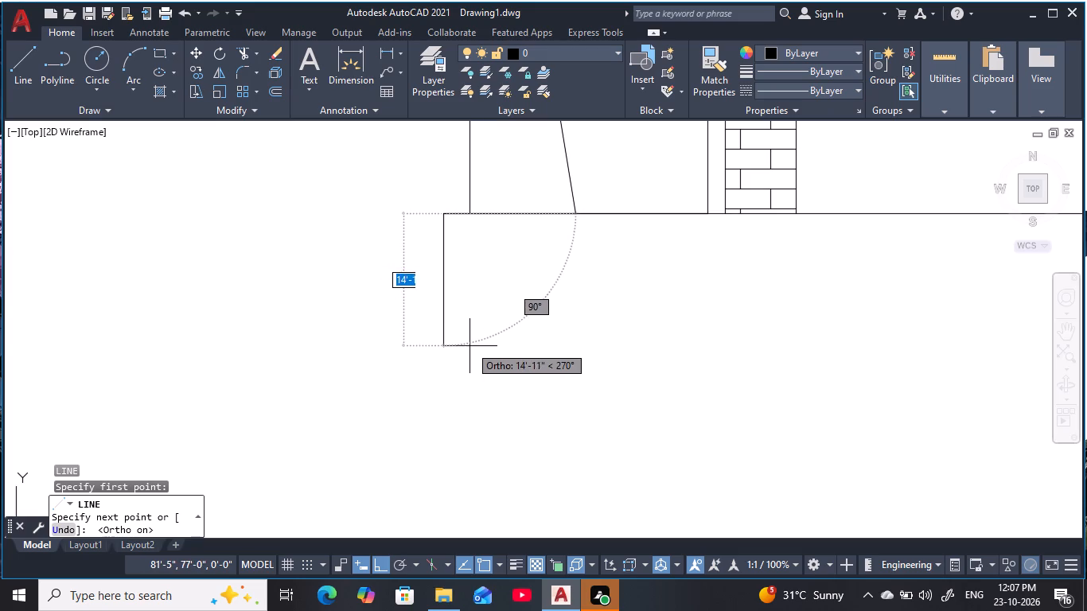
left_click(468, 346)
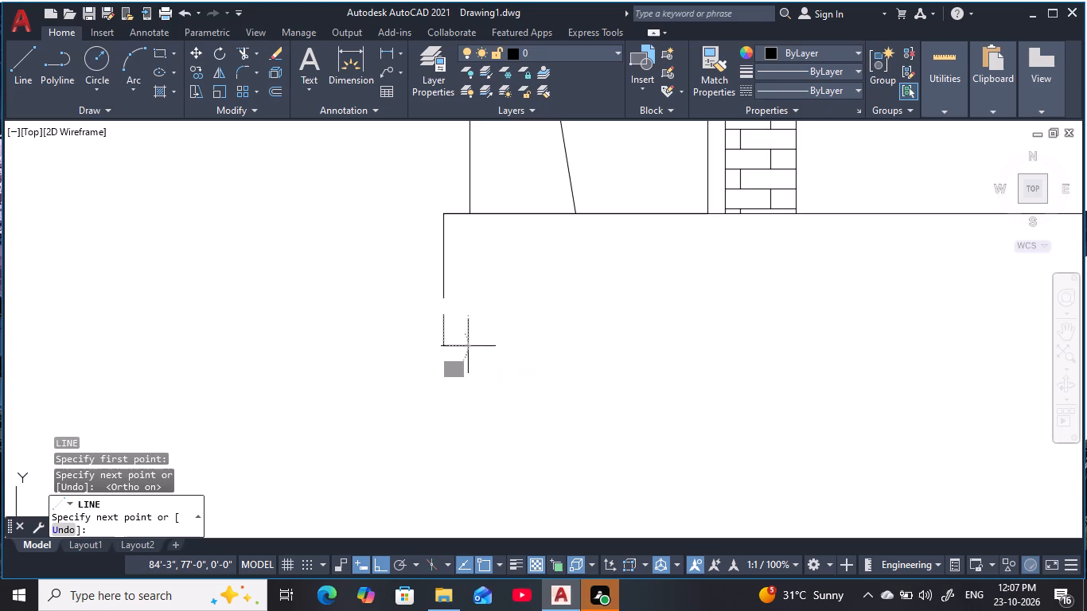
key("Escape")
key("Escape")
scroll(547, 330, "down", 2)
middle_click_drag(547, 330, 414, 384)
key("Escape")
key("Escape")
key("Escape")
key("Escape")
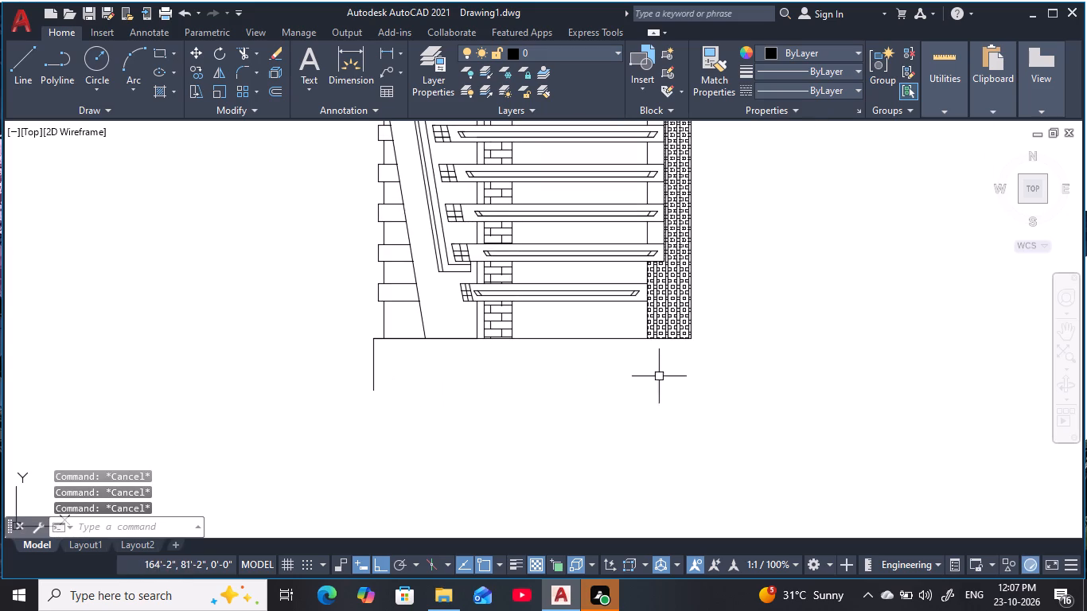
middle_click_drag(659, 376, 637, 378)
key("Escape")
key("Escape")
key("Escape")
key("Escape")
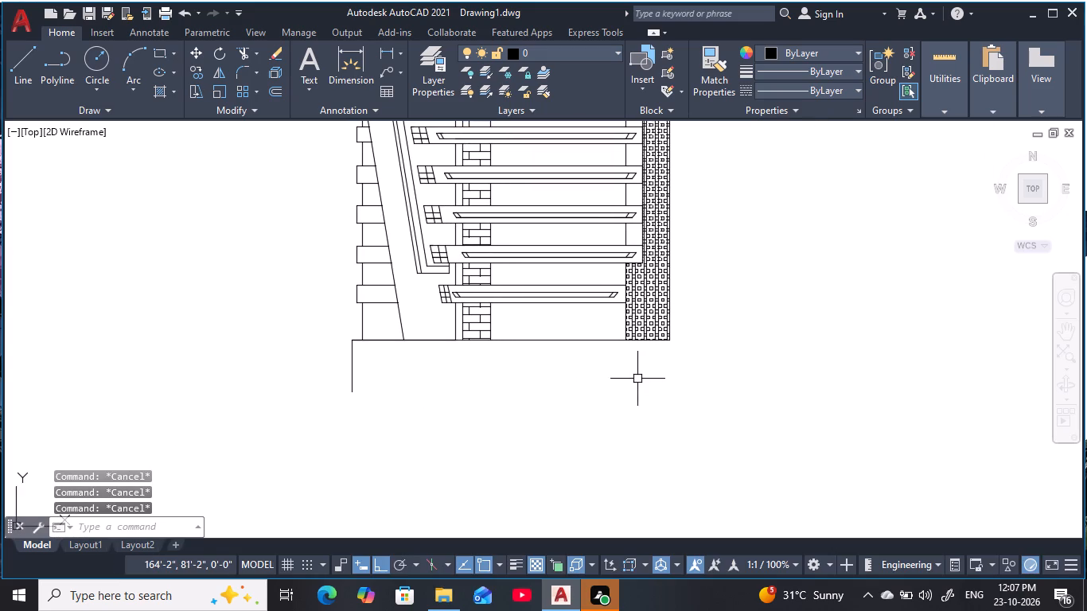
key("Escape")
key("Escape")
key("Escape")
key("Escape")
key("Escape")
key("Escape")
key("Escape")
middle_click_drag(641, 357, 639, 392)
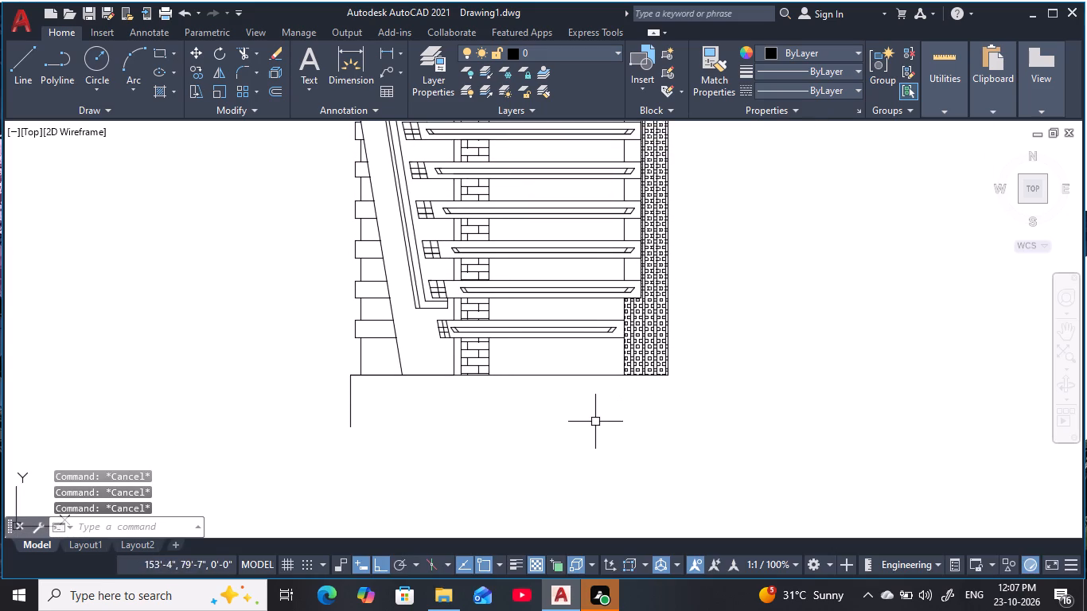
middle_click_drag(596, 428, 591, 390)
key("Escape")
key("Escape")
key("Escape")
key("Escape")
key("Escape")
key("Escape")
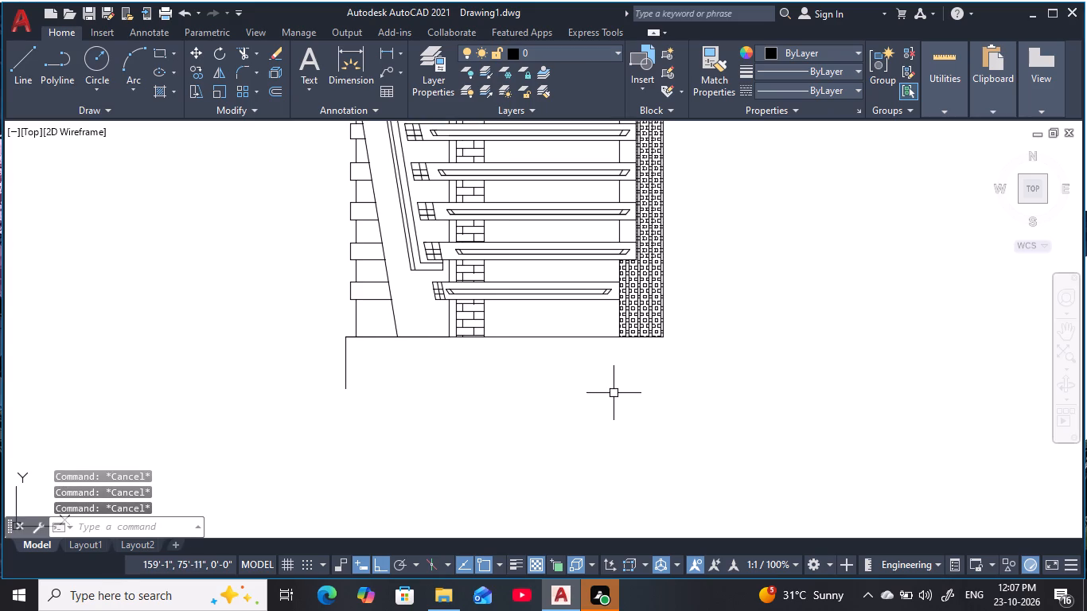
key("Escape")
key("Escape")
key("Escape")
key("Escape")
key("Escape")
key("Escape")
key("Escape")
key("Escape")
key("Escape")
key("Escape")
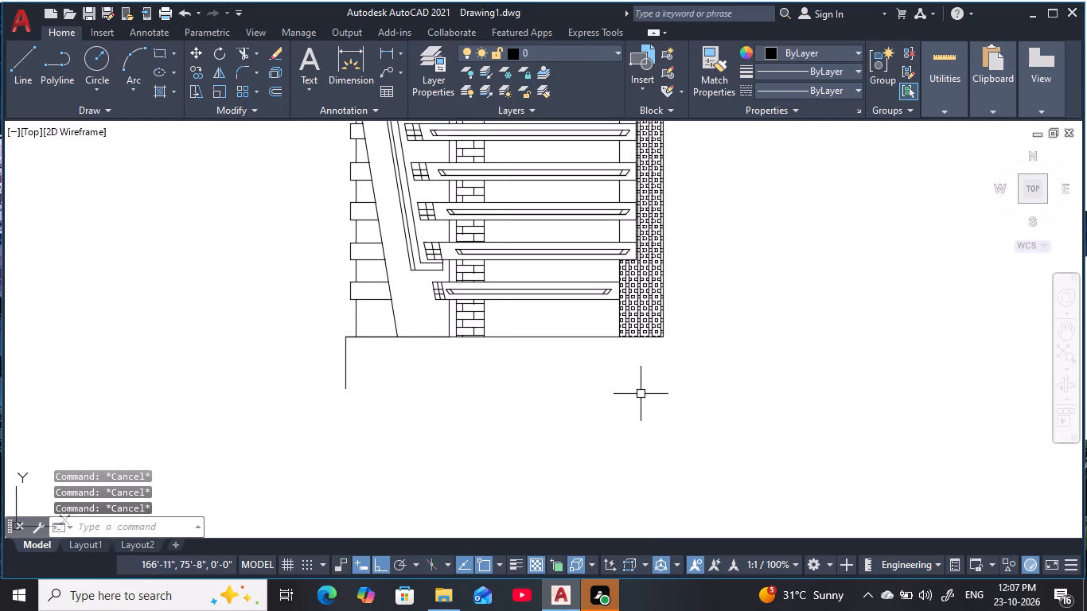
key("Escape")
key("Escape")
Draw a 10' horizontal line extending the building's base line outward from the bottom corner of the patterned right-hand strip.
key("l")
key("space")
scroll(656, 355, "up", 1)
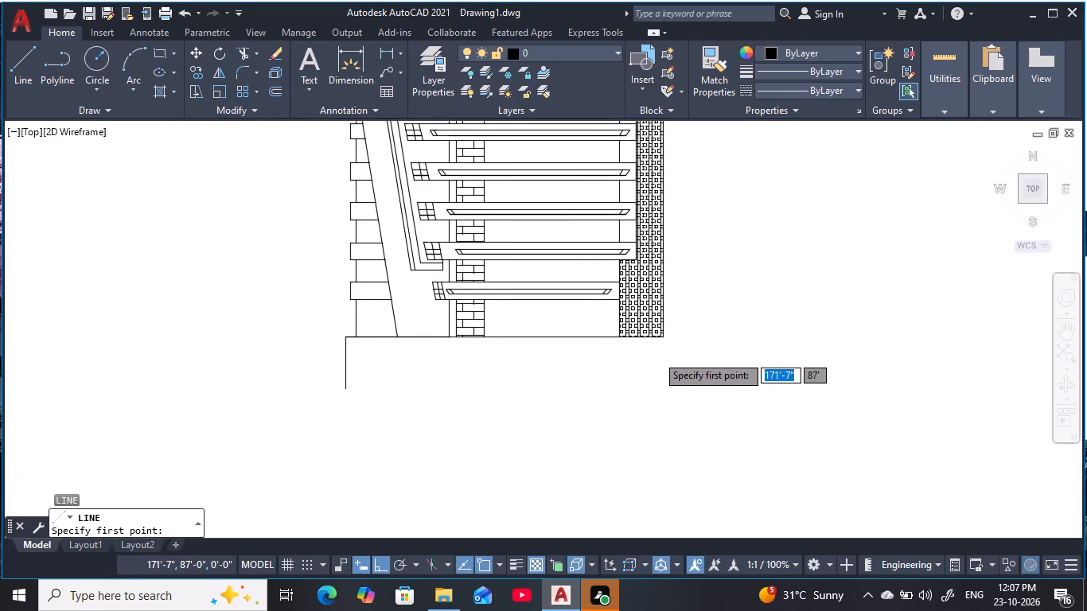
left_click(665, 328)
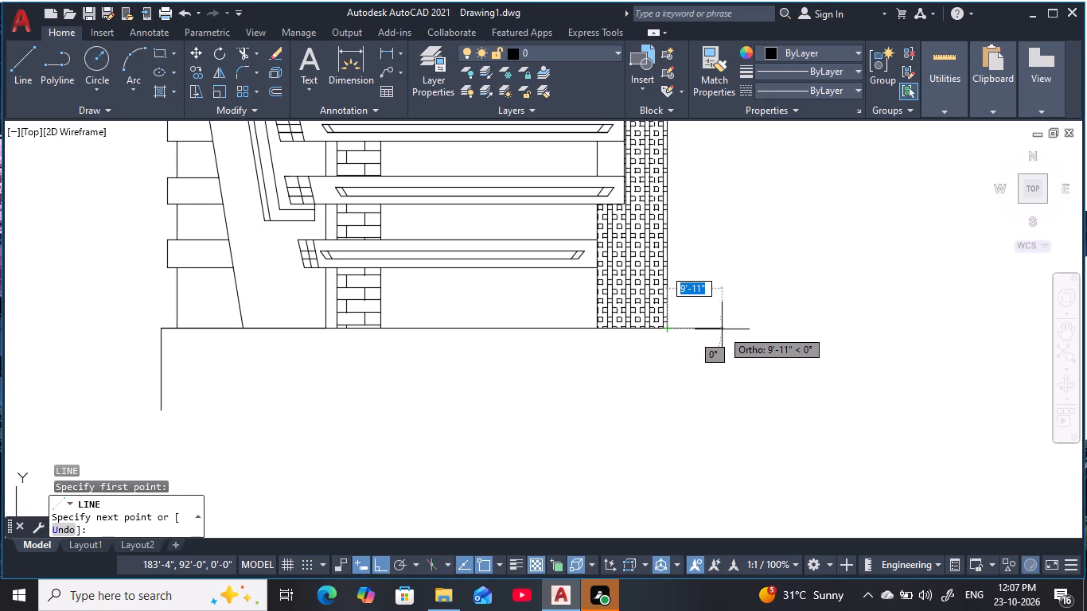
key("1")
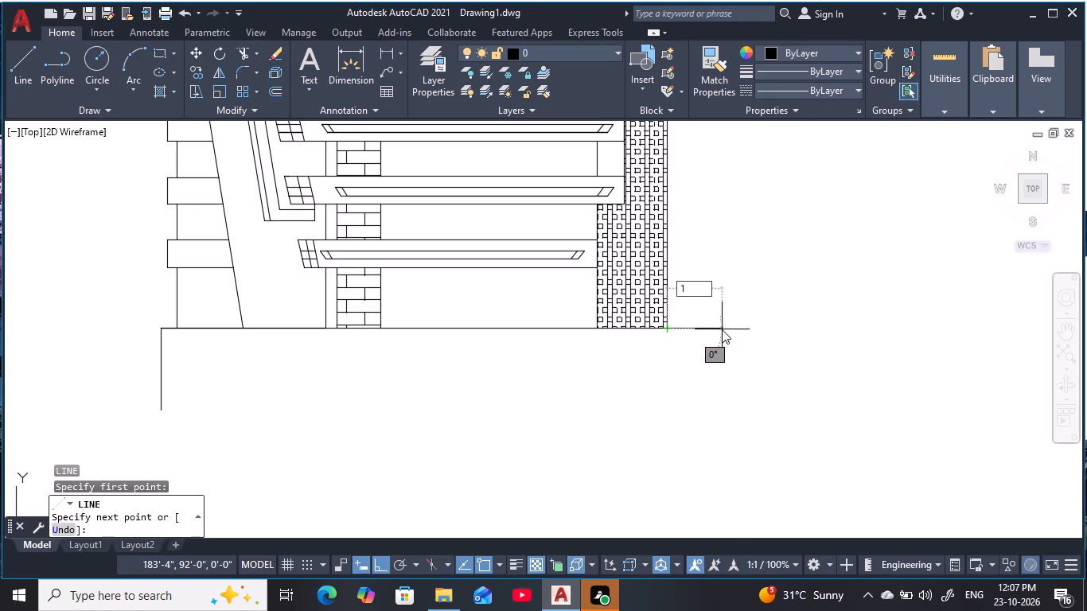
type("0'")
key("space")
key("space")
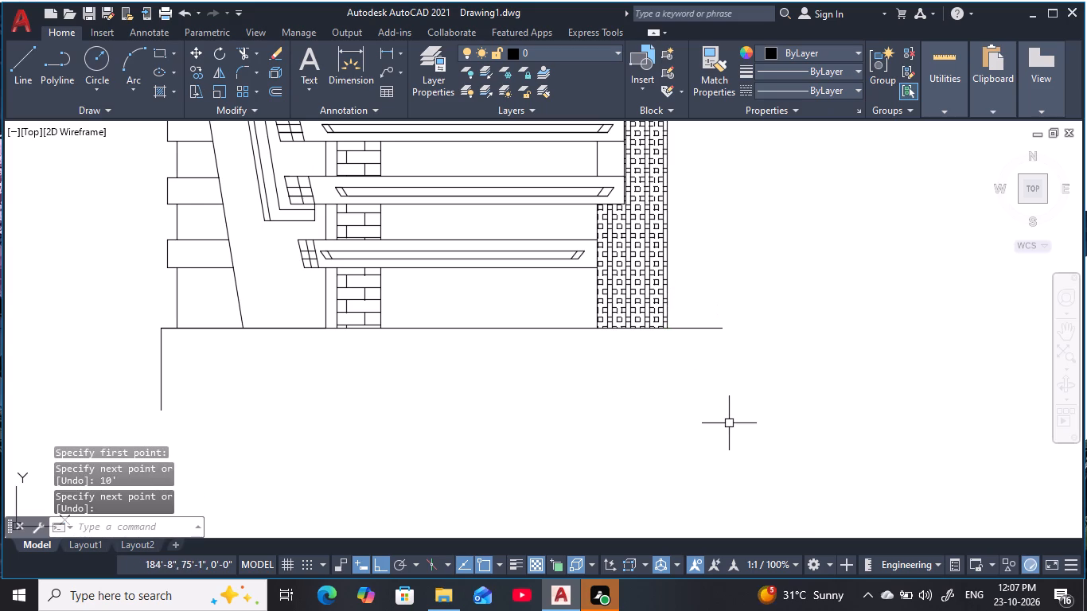
Draw a 15' vertical line straight down from the right end of the extended base line.
middle_click_drag(729, 424, 734, 412)
scroll(735, 411, "down", 1)
middle_click(735, 411)
key("Escape")
key("Escape")
key("Escape")
key("Escape")
key("Escape")
key("Escape")
key("Escape")
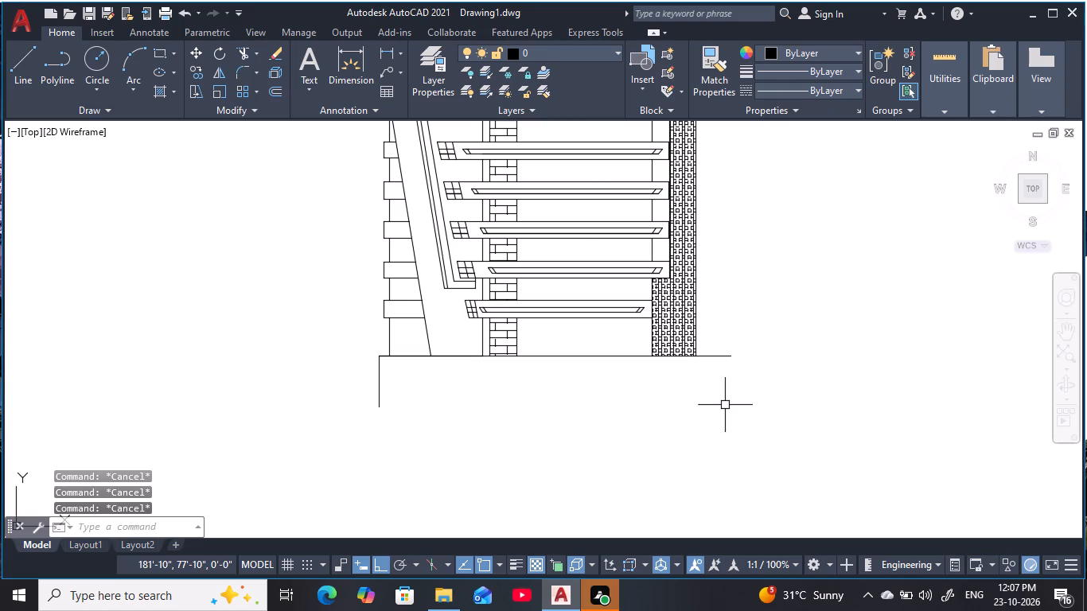
key("Escape")
key("Escape")
key("Escape")
key("Escape")
type("l")
key("space")
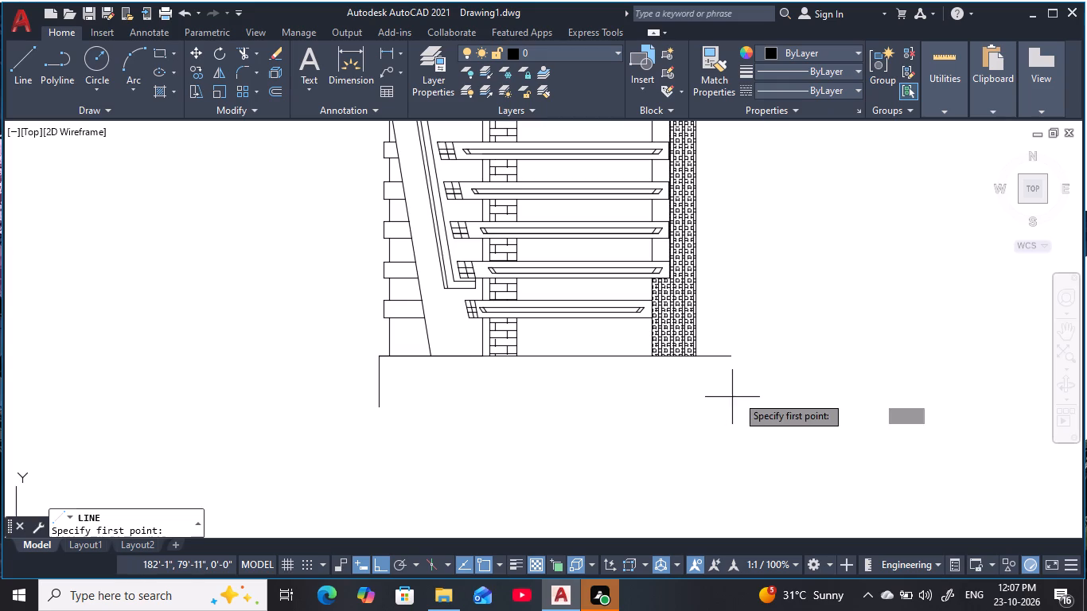
left_click(730, 360)
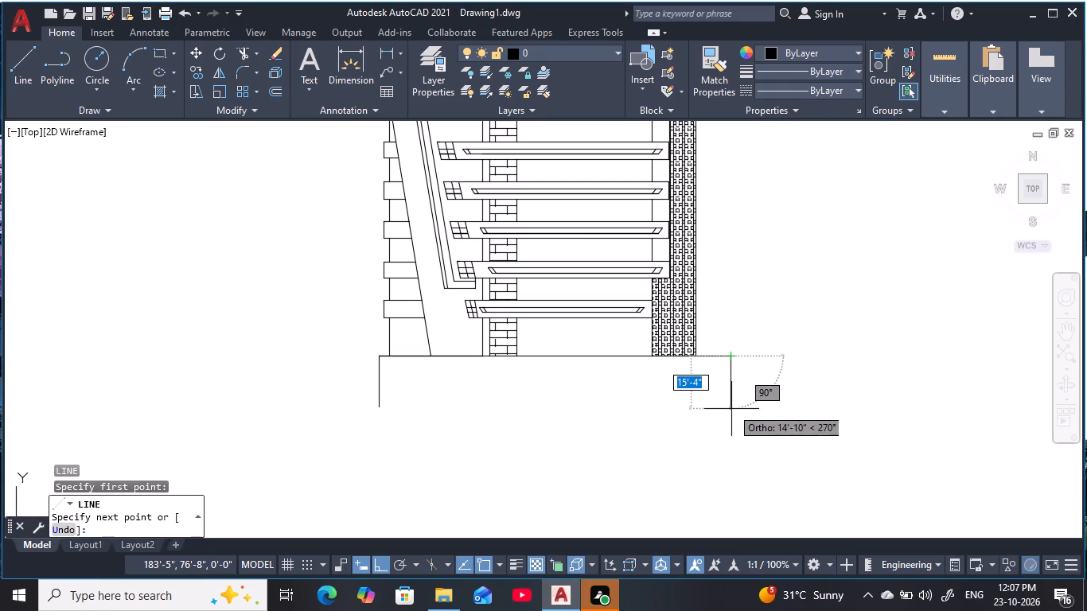
type("15")
key("apostrophe")
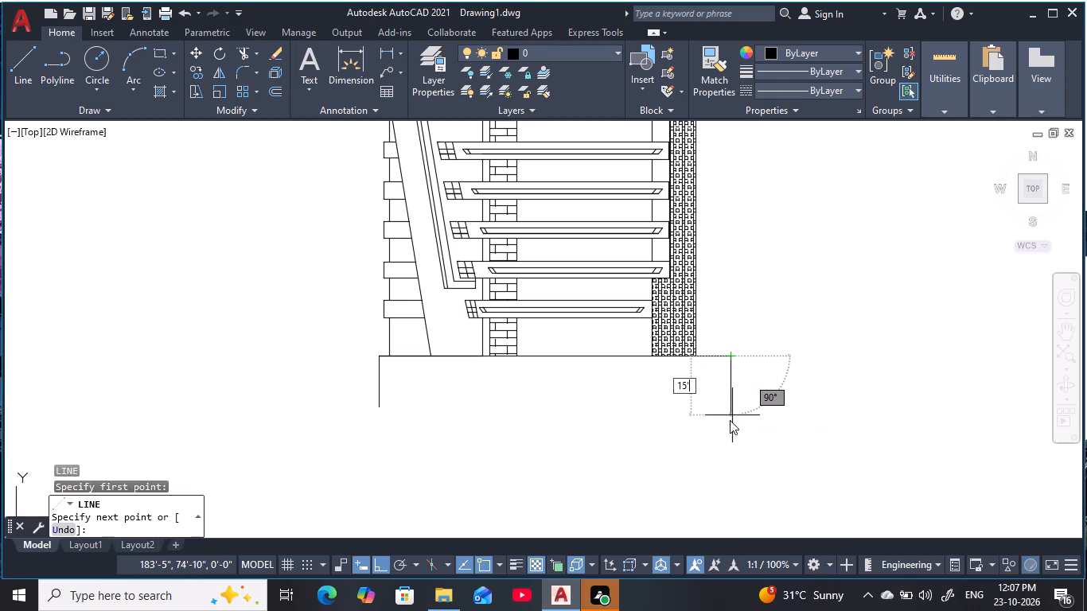
key("space")
key("Escape")
key("Escape")
key("Escape")
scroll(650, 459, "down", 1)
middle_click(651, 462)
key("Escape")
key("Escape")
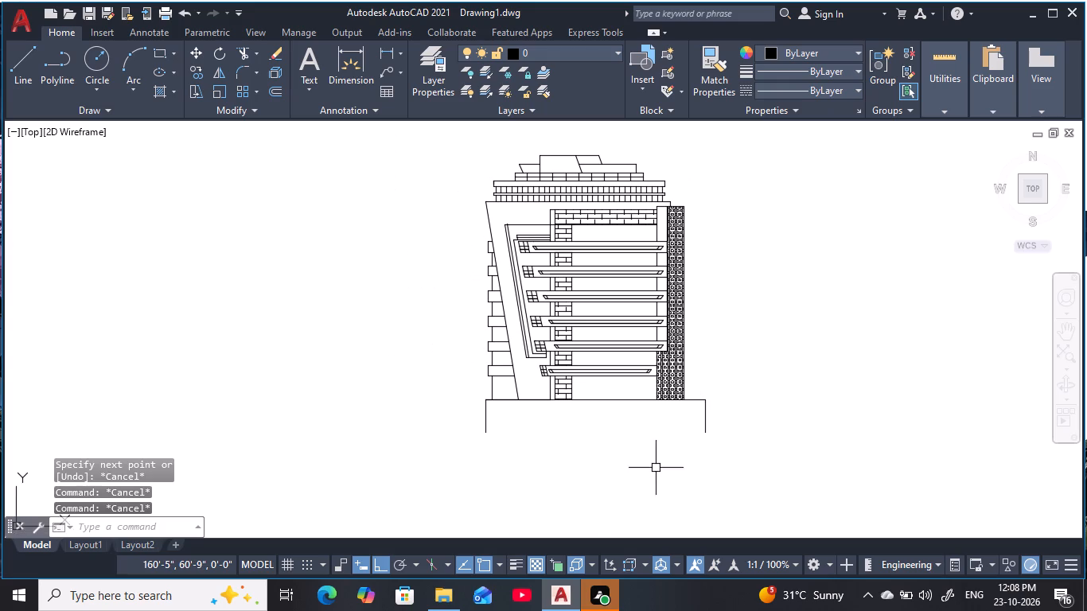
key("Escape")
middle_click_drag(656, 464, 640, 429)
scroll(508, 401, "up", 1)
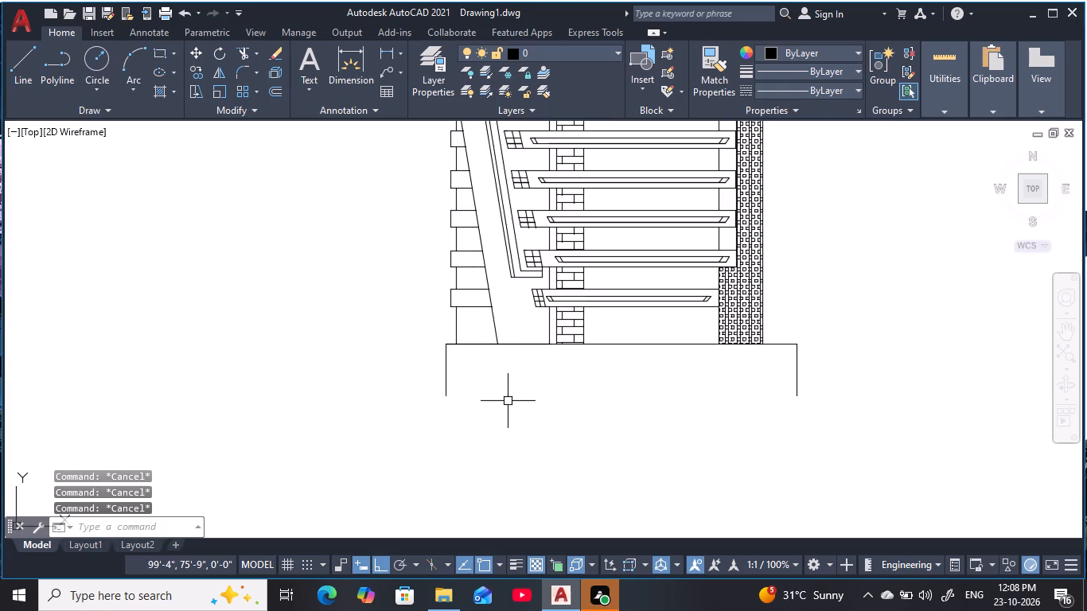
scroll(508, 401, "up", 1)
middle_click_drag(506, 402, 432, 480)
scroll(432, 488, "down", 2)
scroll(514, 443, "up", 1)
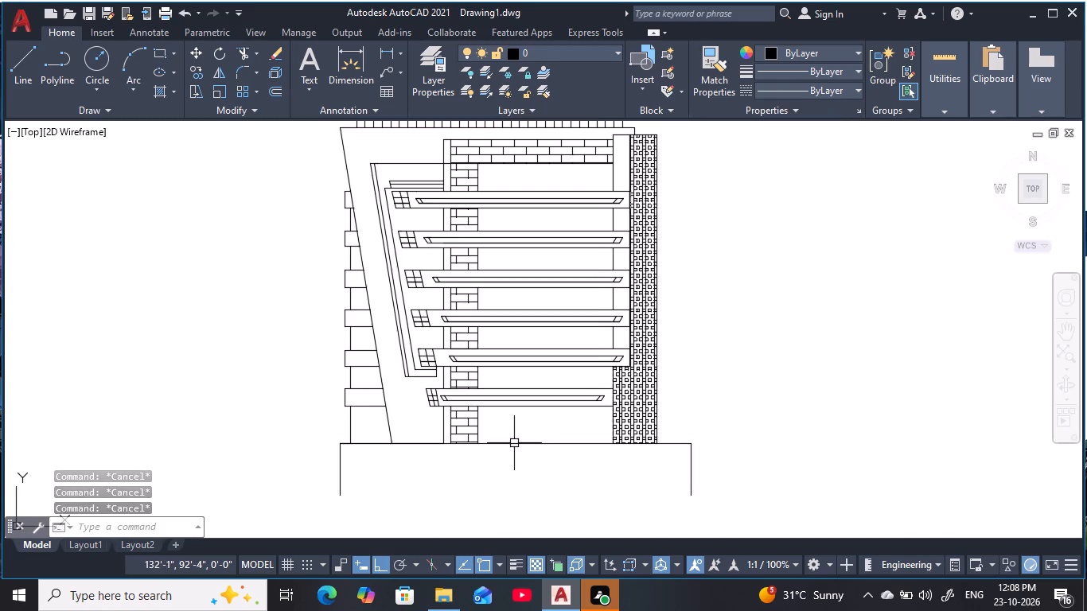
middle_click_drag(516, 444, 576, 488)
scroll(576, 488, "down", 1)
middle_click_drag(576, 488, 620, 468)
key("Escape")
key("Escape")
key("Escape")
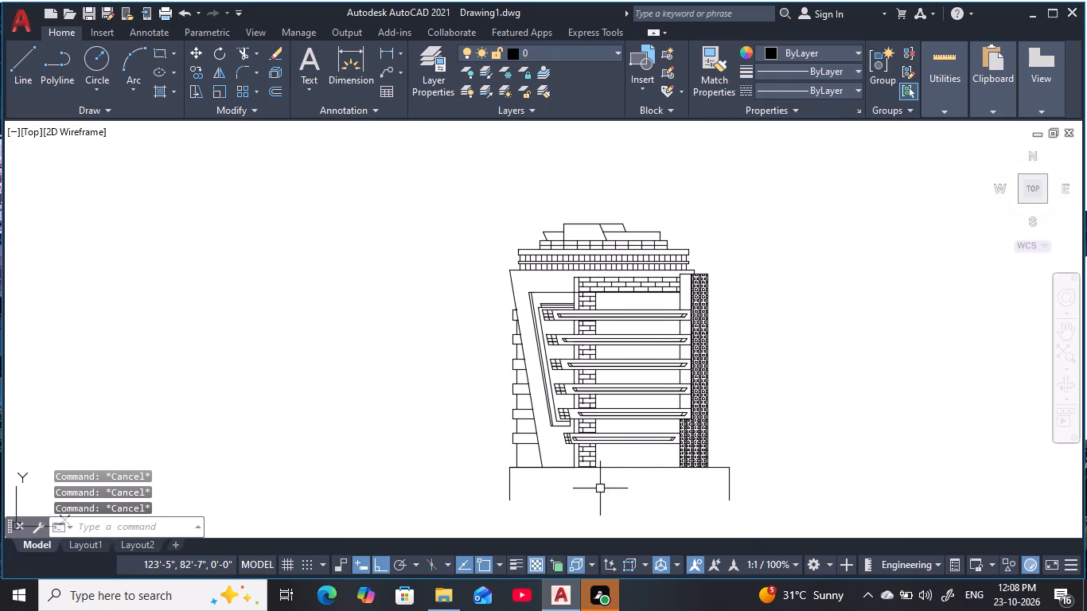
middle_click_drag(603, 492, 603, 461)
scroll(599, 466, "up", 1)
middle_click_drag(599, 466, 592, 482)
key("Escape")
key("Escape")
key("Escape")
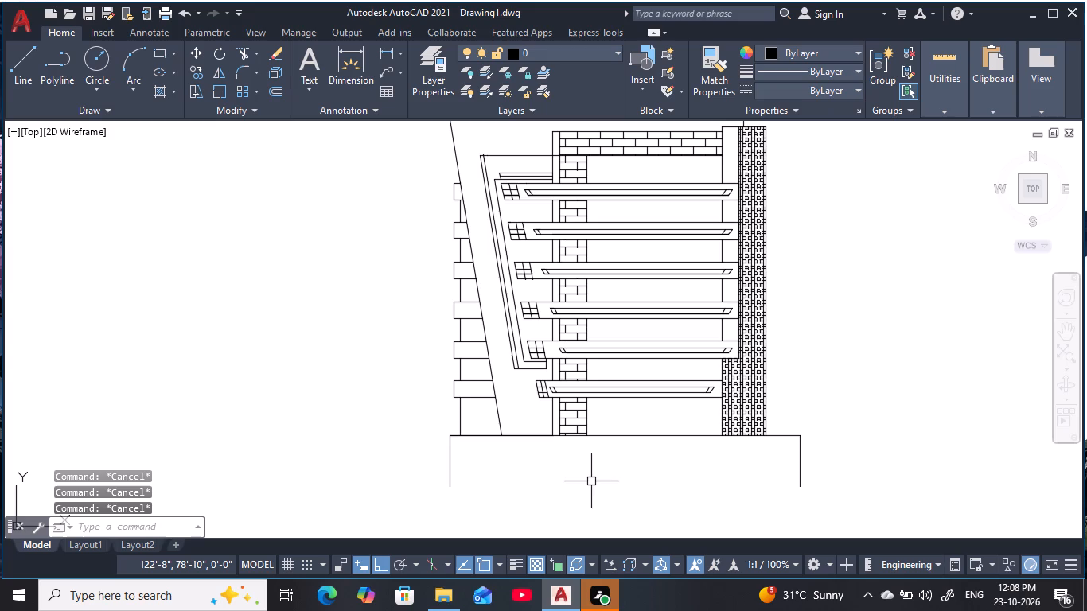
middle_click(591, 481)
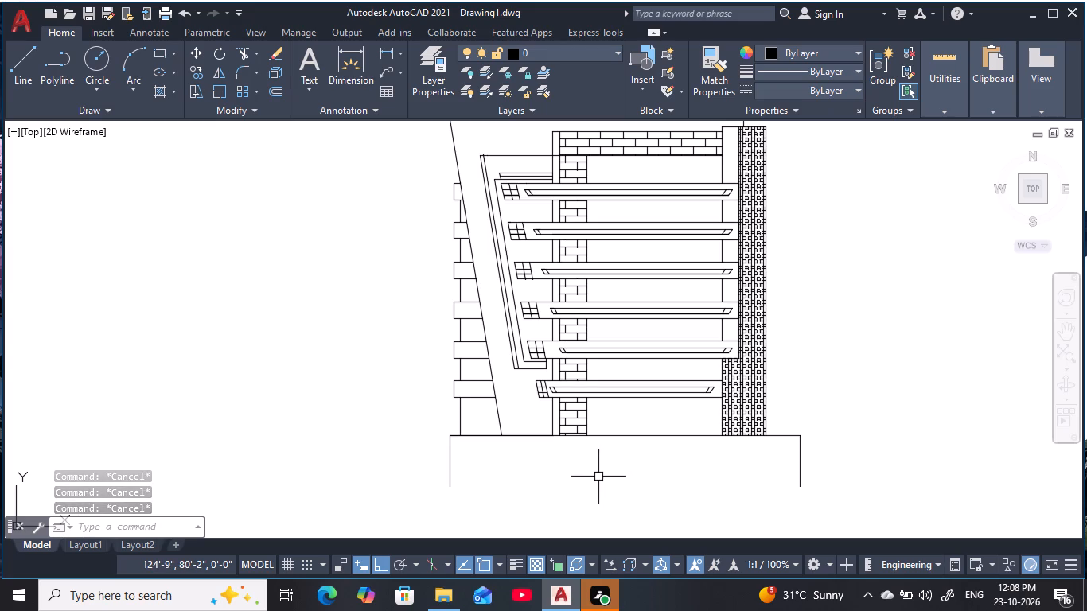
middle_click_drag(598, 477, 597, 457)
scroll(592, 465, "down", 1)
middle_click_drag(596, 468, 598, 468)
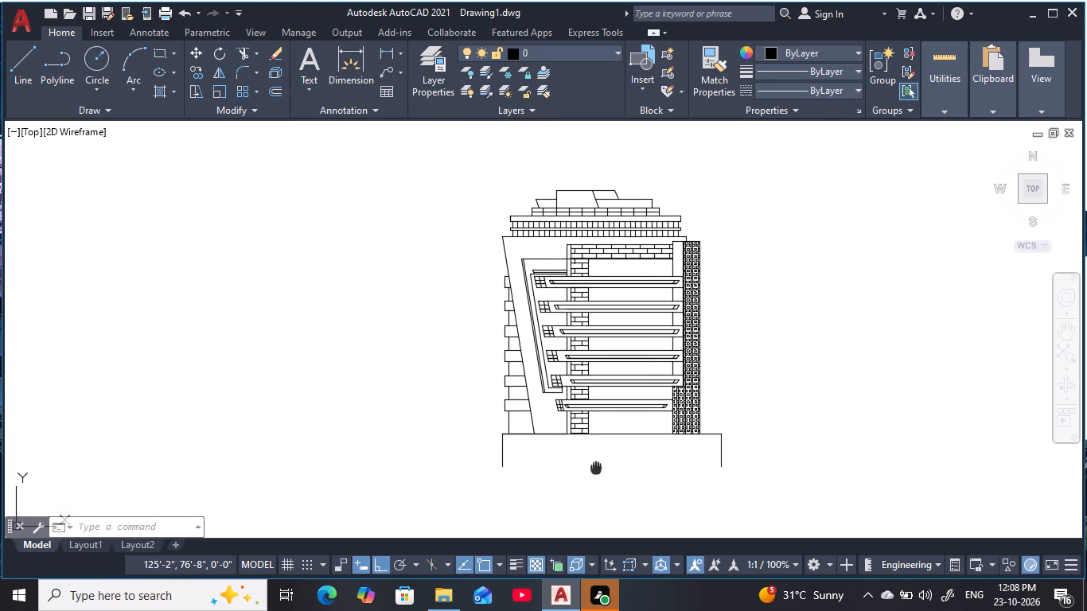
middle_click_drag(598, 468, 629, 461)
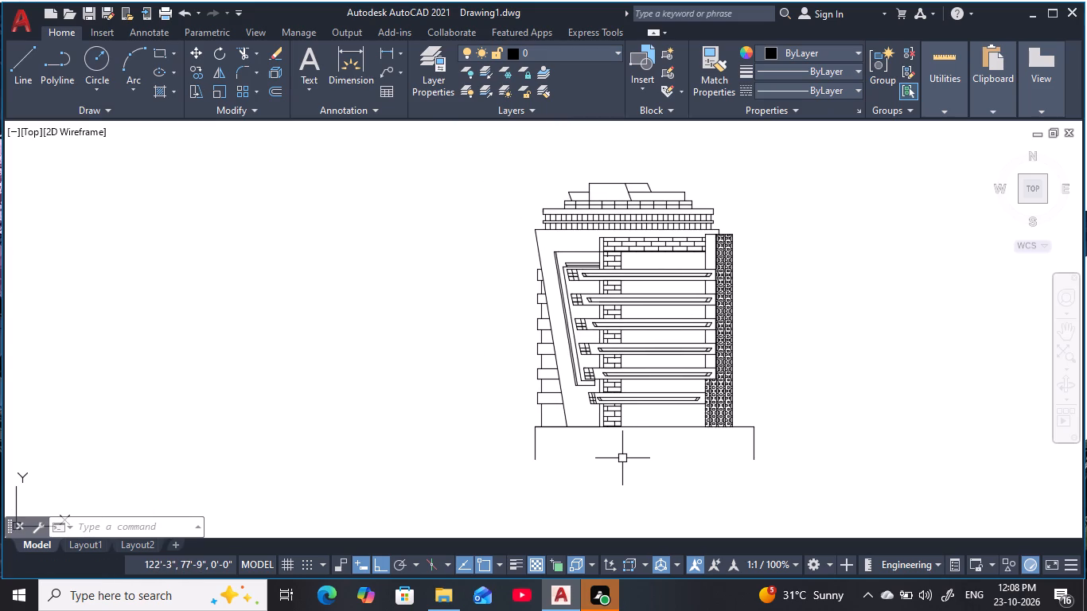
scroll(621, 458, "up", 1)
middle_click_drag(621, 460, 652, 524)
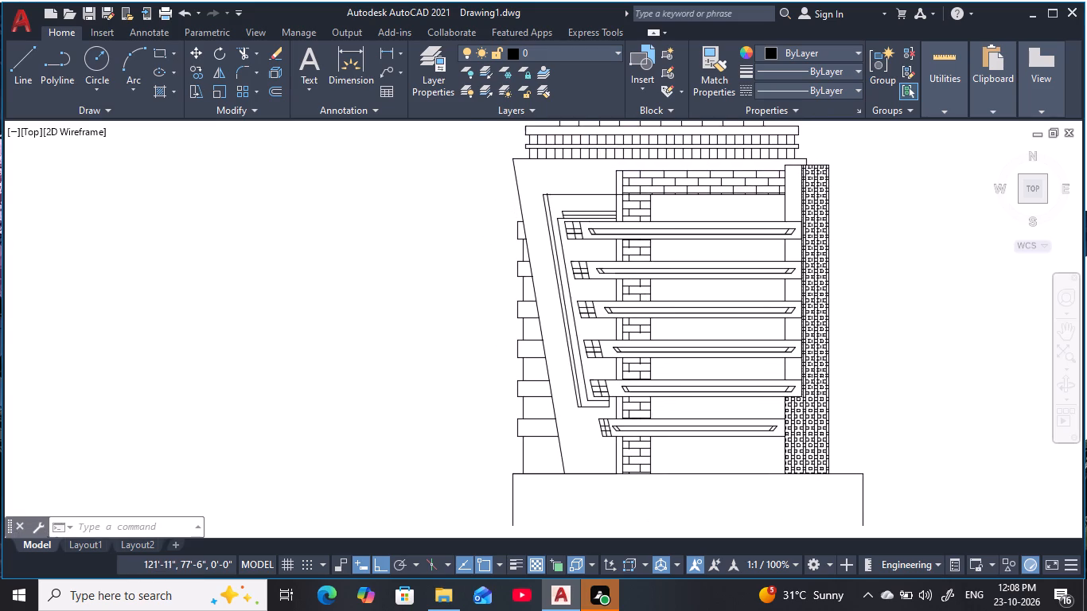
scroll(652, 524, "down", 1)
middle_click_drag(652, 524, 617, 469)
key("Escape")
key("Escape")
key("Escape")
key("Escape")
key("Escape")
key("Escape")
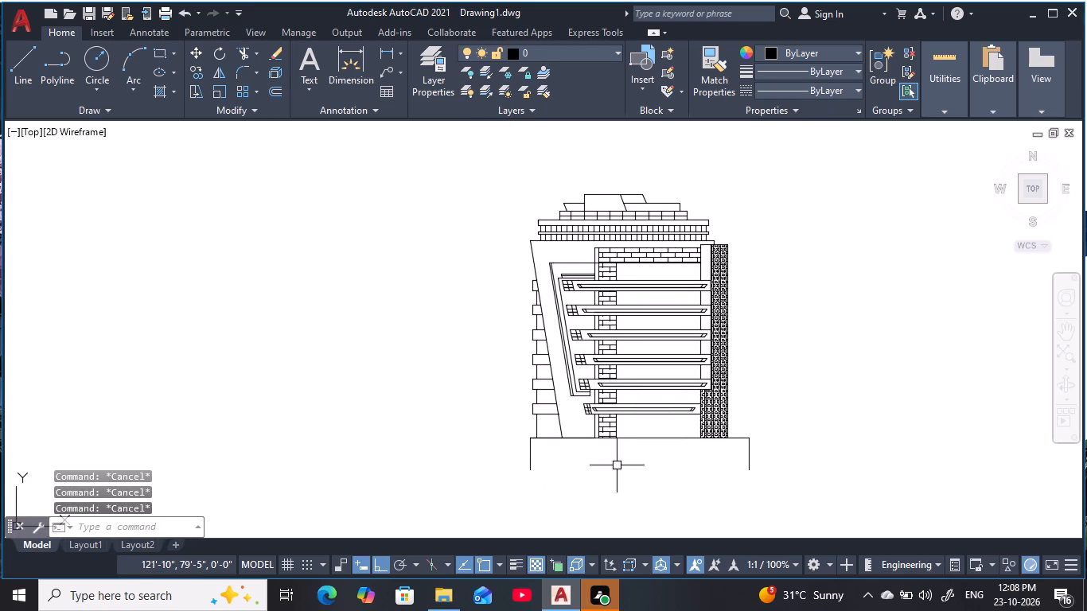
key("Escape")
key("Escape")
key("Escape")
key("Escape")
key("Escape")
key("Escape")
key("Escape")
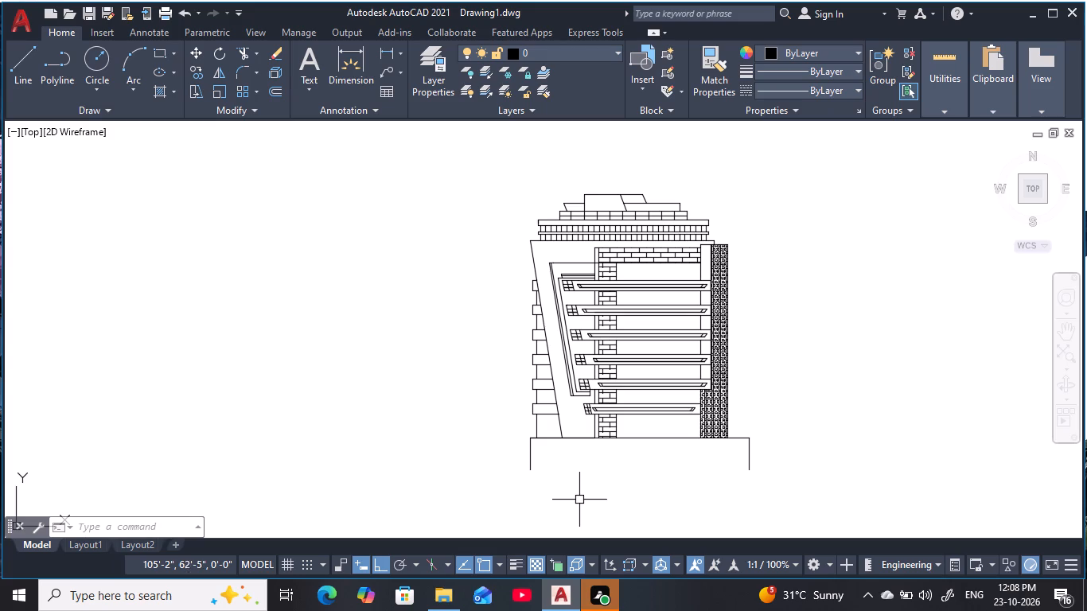
Draw a vertical line about 33' long, starting a little below the base line near the slanted edge's foot.
scroll(566, 456, "up", 2)
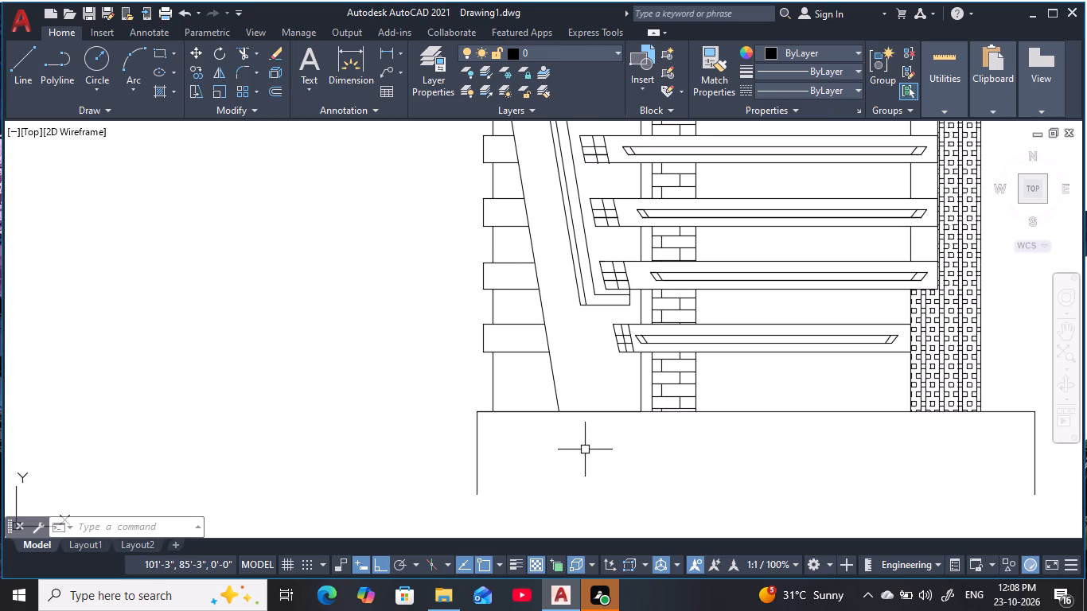
type("l")
key("space")
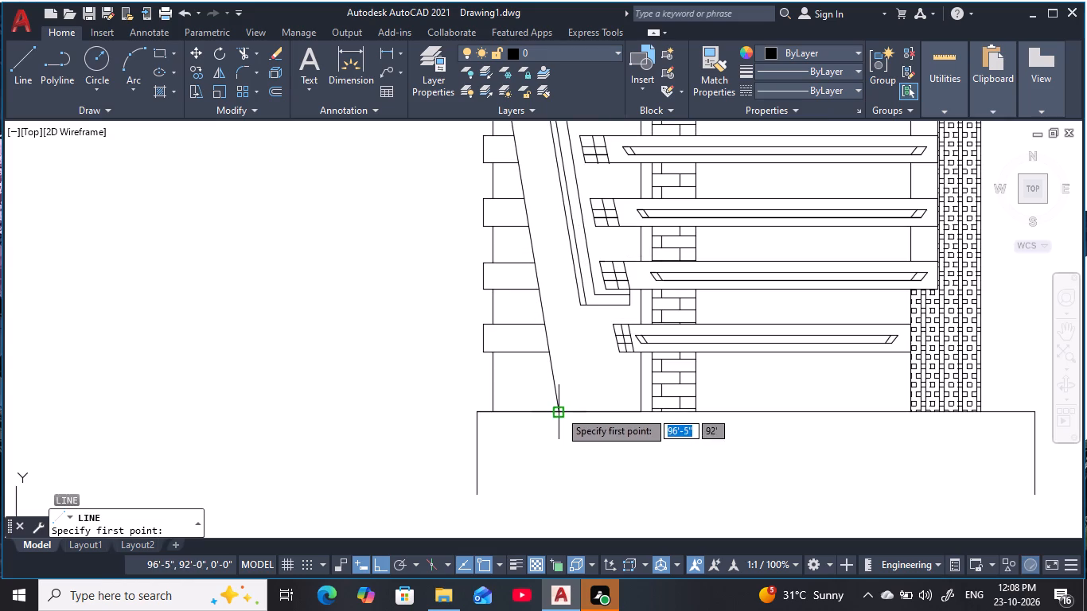
left_click(577, 452)
middle_click_drag(599, 499, 609, 344)
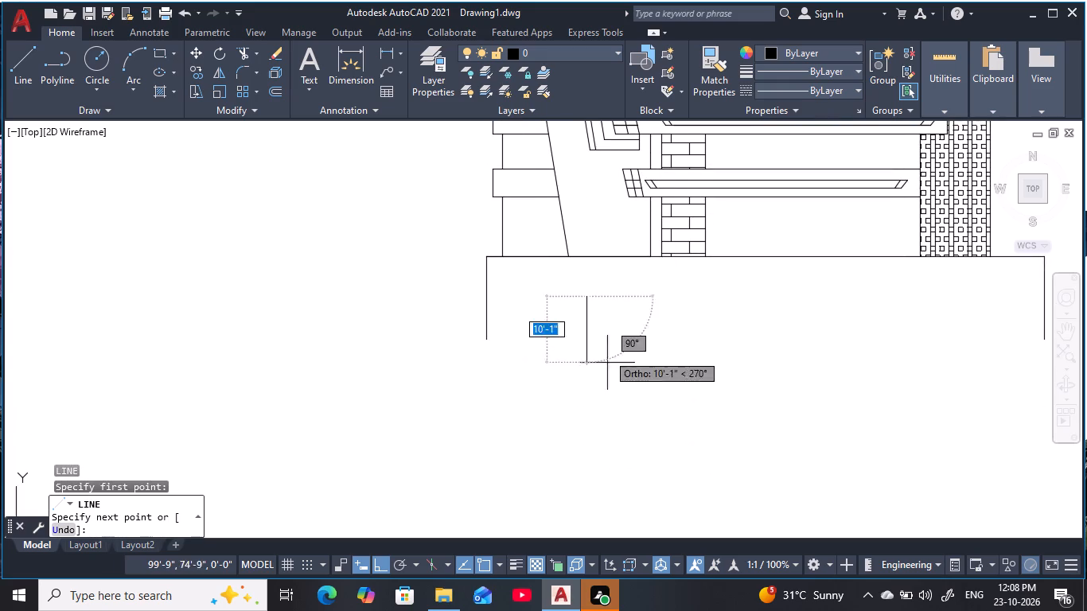
middle_click_drag(617, 445, 625, 418)
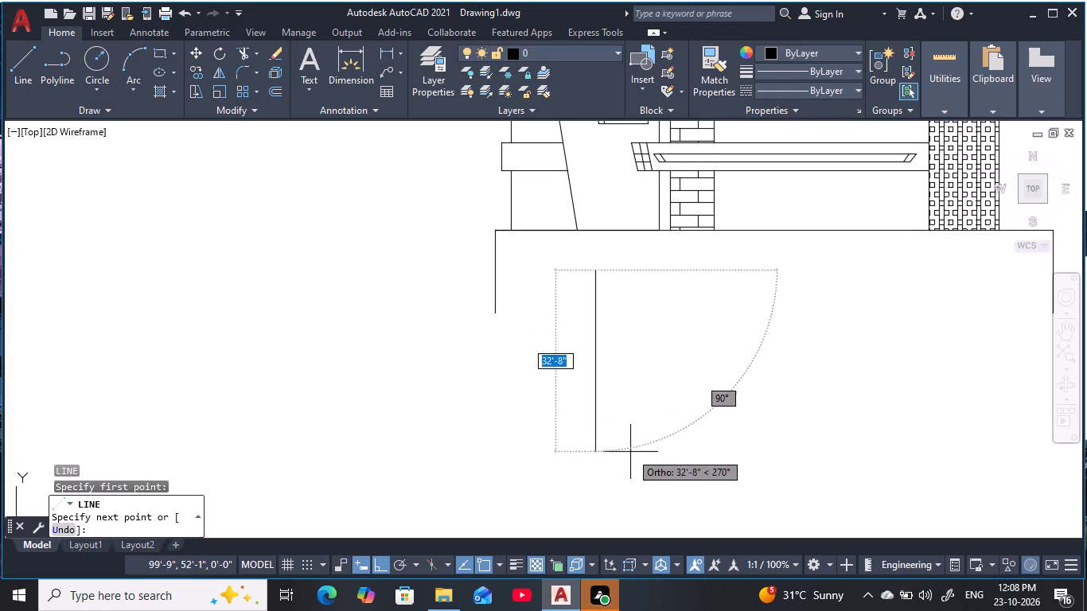
left_click(630, 454)
key("Escape")
key("Escape")
key("Escape")
key("Escape")
key("Escape")
key("Escape")
key("Escape")
key("Escape")
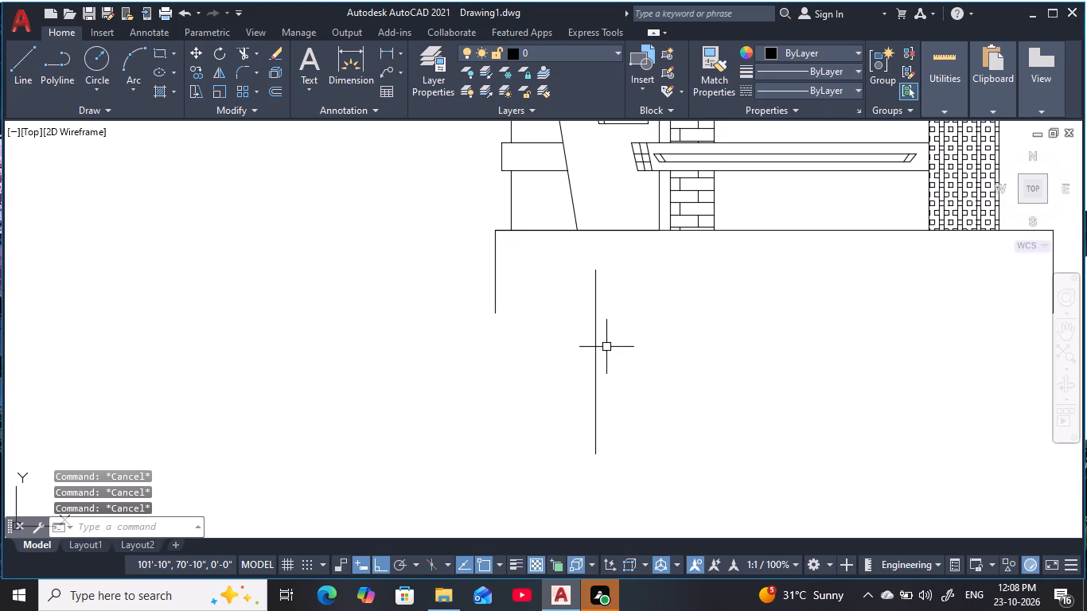
key("Escape")
key("Escape")
key("Escape")
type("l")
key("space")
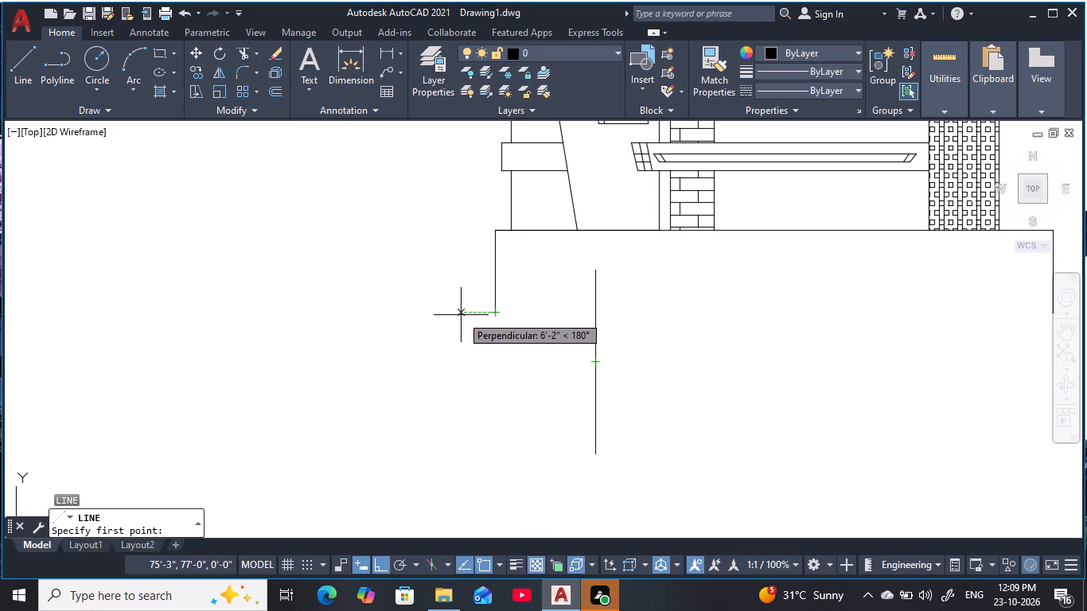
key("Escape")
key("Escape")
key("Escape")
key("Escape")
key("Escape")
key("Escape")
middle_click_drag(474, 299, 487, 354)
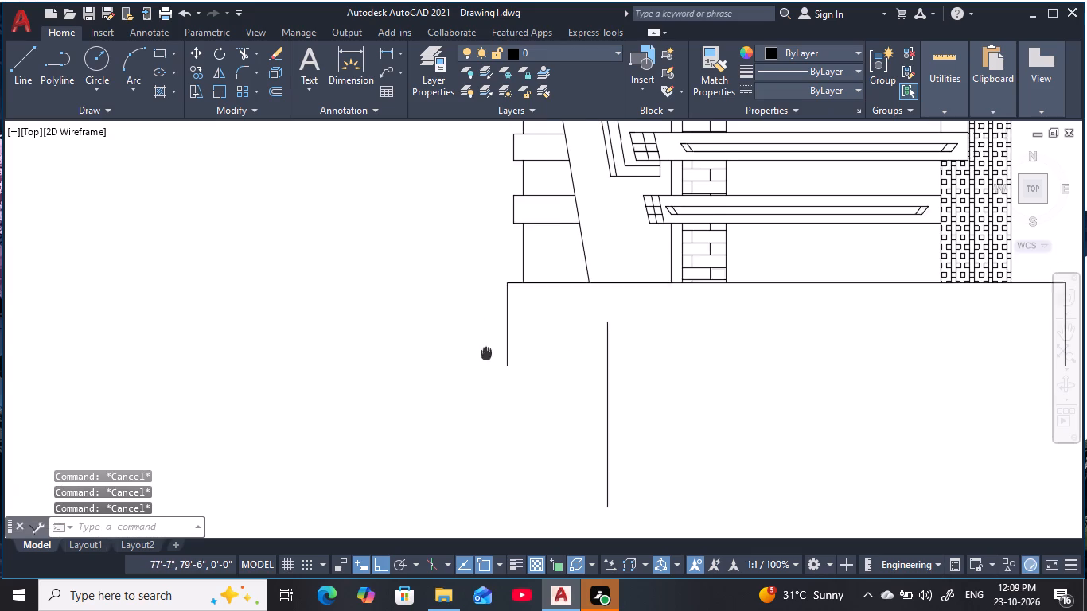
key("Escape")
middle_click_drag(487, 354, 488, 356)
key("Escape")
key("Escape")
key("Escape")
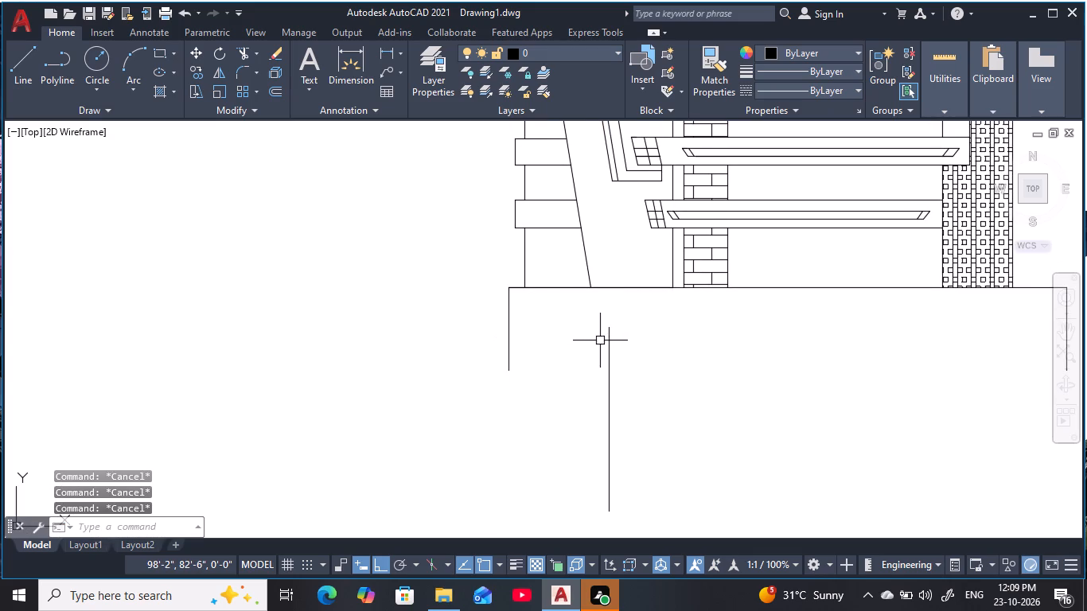
Draw a 10' horizontal line outside the base's left edge, level with the top of the new vertical line.
type("l")
key("space")
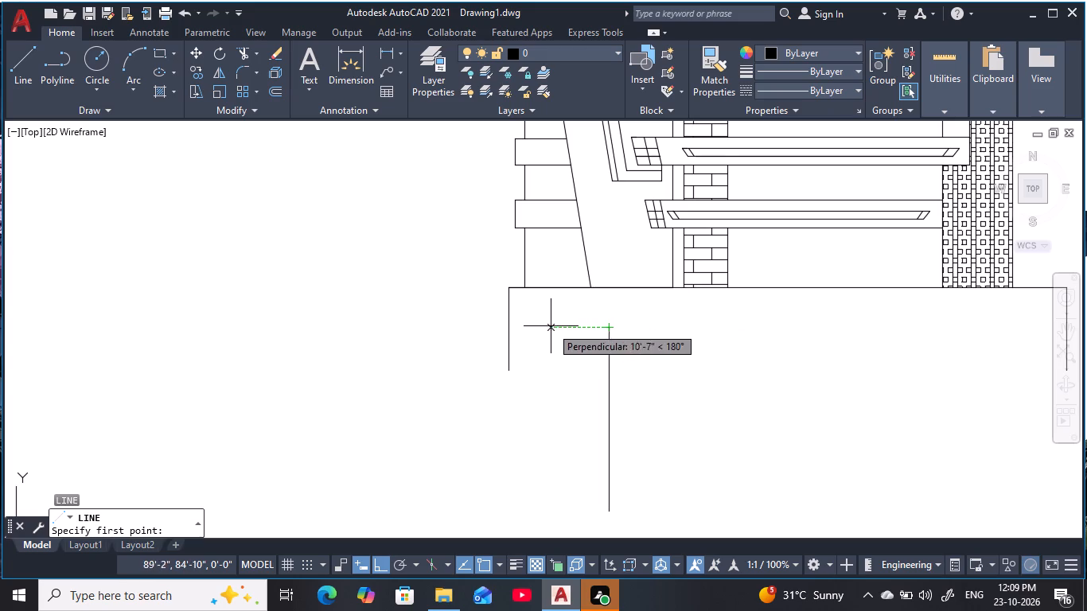
left_click(470, 328)
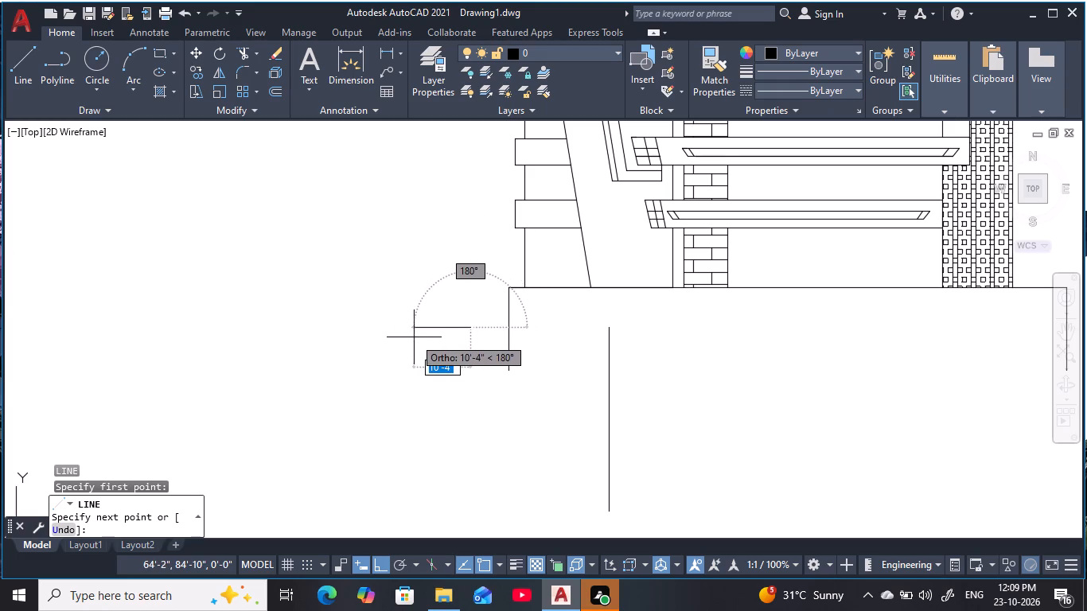
type("10'")
key("space")
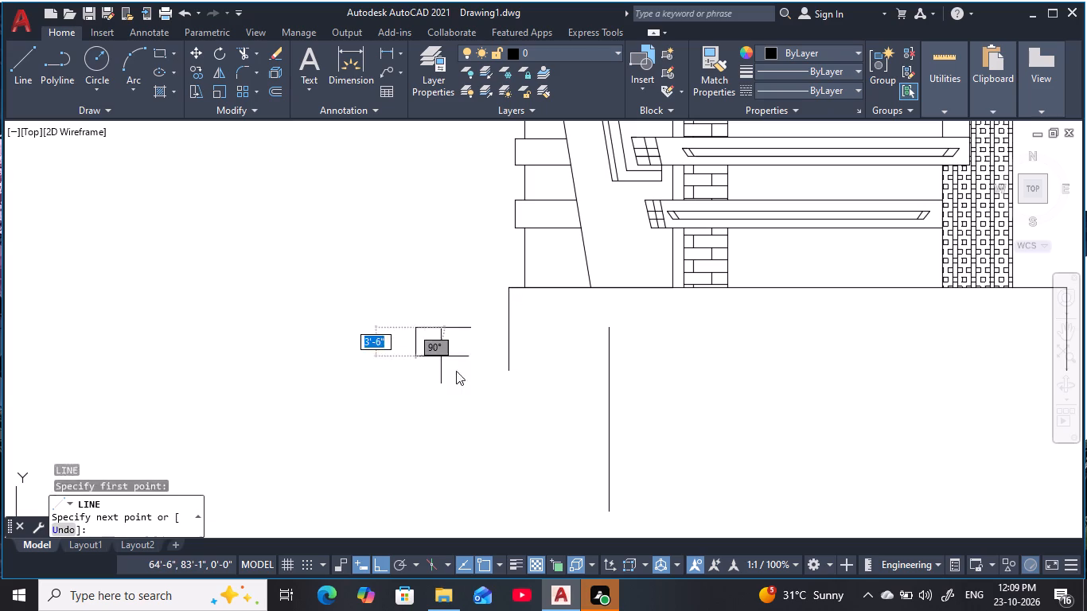
key("Escape")
key("Escape")
key("Escape")
key("Escape")
key("Escape")
key("Escape")
key("Escape")
key("Escape")
key("Escape")
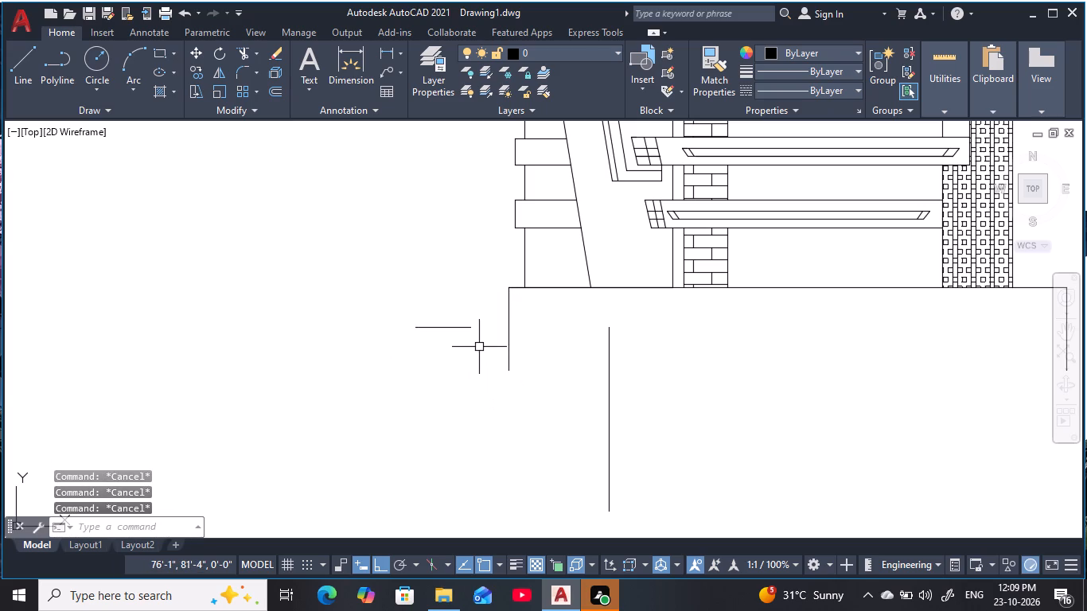
key("Escape")
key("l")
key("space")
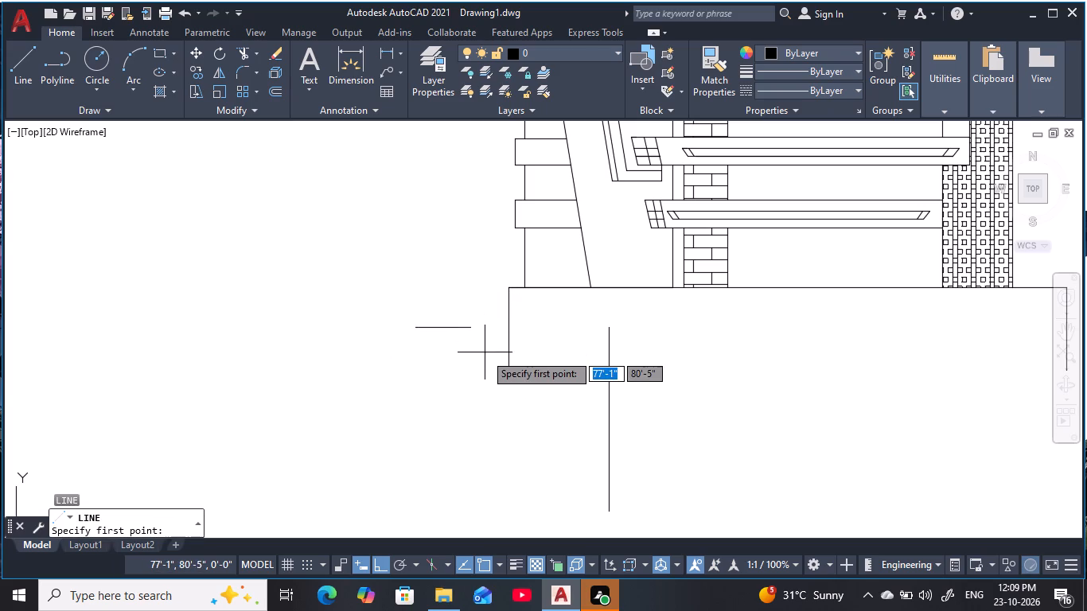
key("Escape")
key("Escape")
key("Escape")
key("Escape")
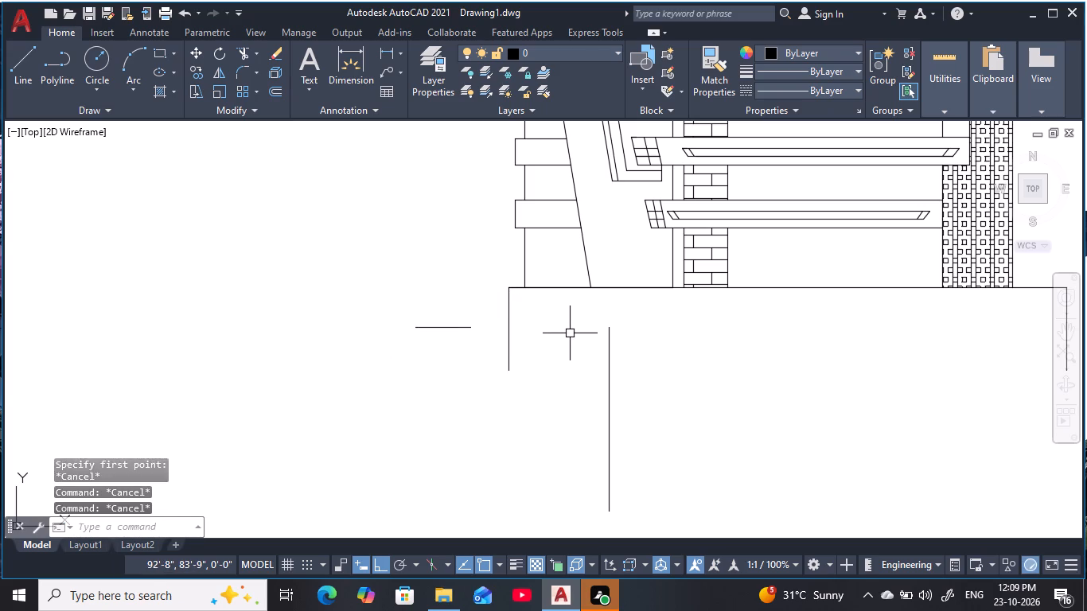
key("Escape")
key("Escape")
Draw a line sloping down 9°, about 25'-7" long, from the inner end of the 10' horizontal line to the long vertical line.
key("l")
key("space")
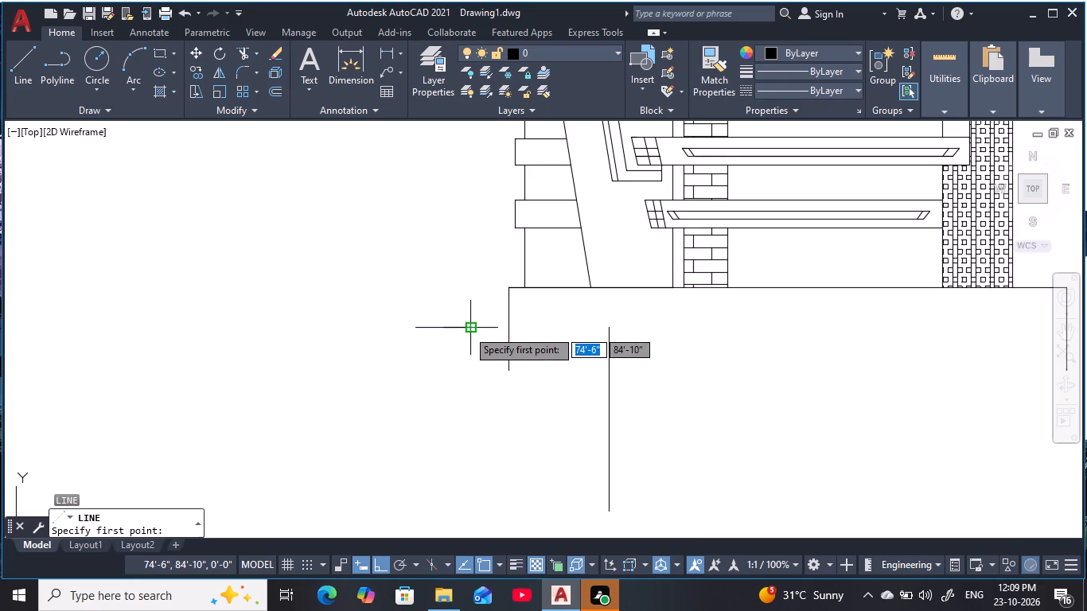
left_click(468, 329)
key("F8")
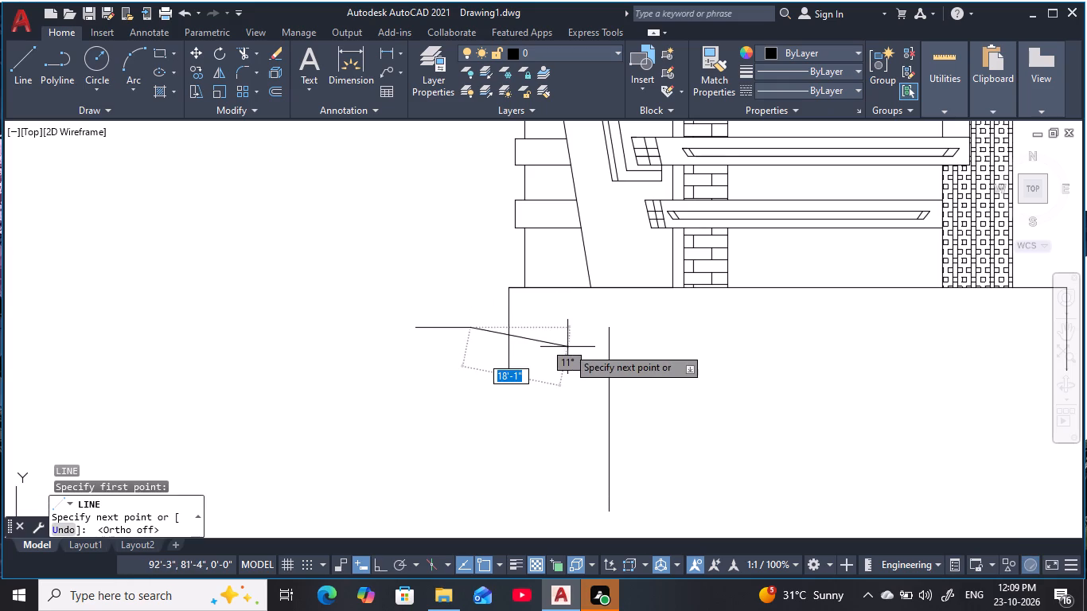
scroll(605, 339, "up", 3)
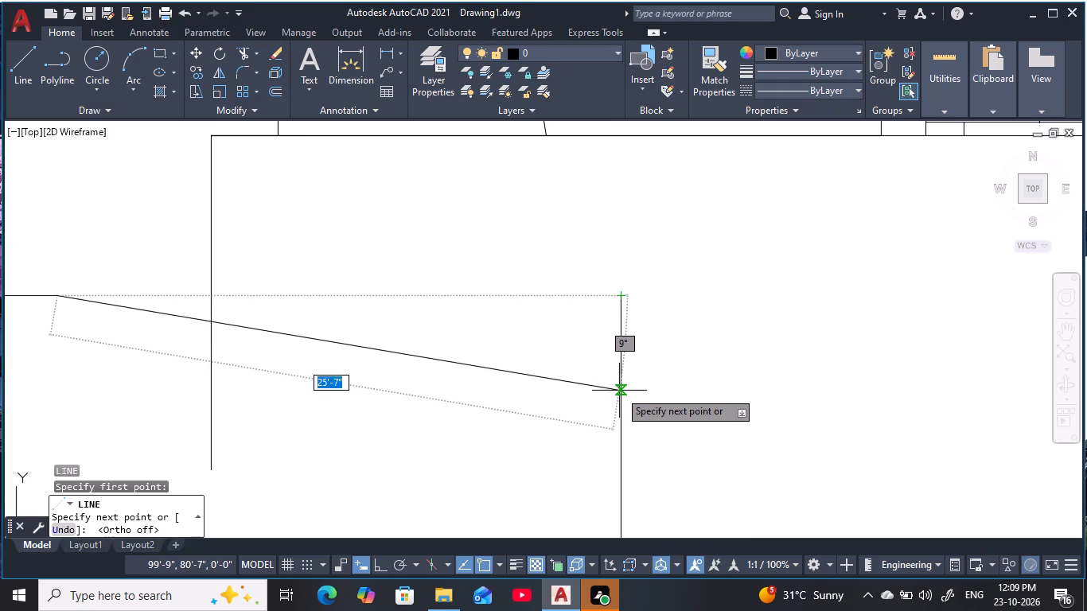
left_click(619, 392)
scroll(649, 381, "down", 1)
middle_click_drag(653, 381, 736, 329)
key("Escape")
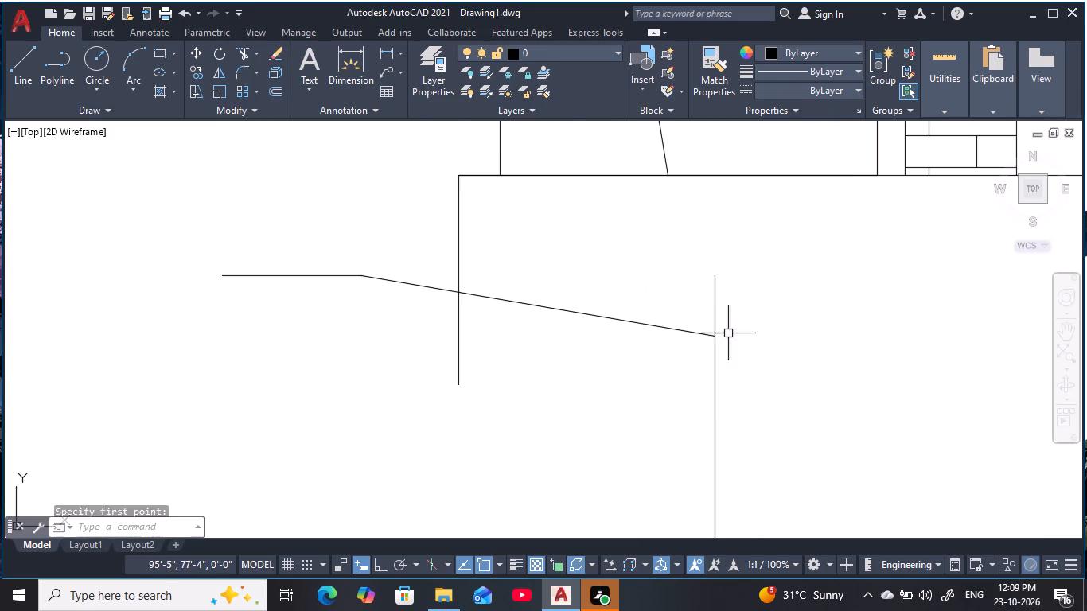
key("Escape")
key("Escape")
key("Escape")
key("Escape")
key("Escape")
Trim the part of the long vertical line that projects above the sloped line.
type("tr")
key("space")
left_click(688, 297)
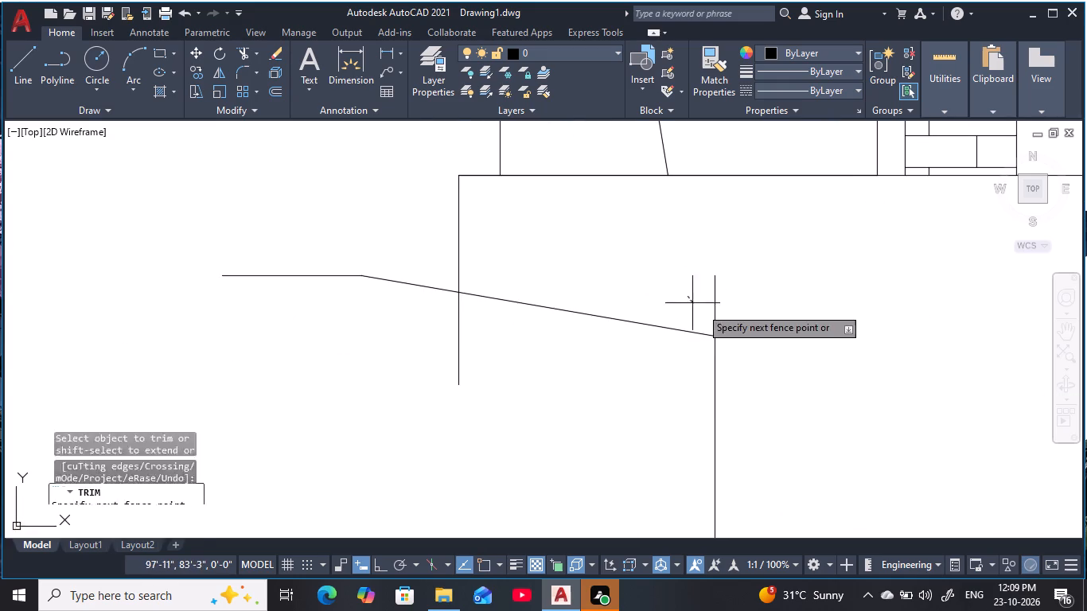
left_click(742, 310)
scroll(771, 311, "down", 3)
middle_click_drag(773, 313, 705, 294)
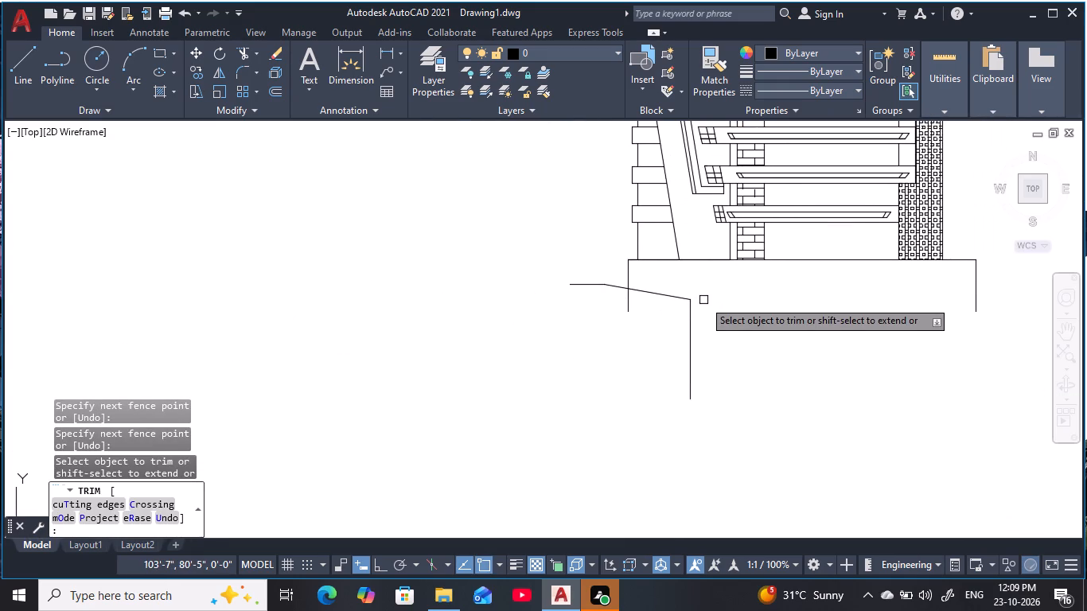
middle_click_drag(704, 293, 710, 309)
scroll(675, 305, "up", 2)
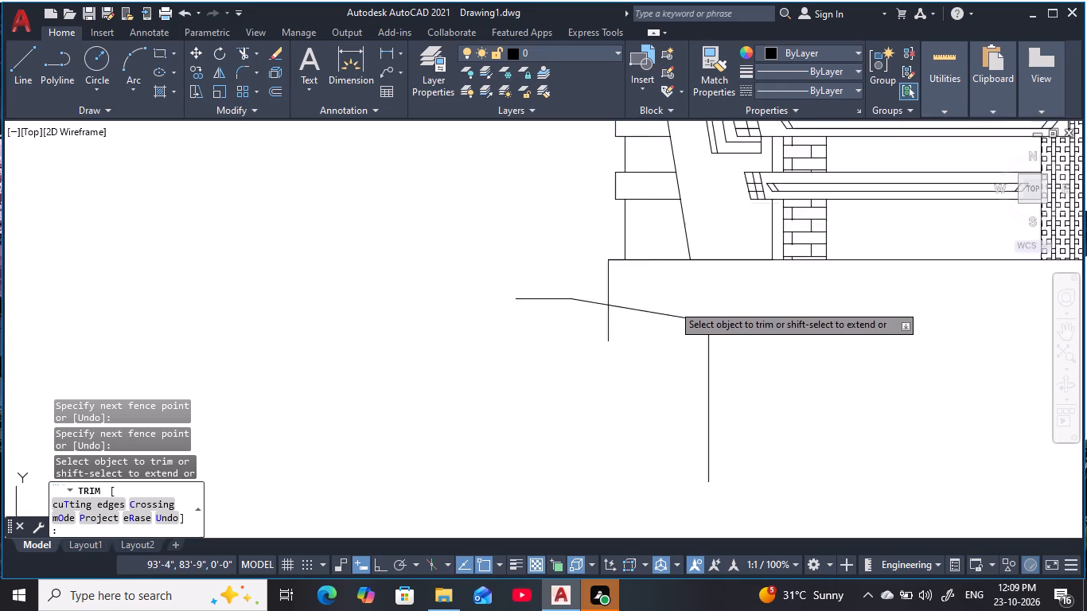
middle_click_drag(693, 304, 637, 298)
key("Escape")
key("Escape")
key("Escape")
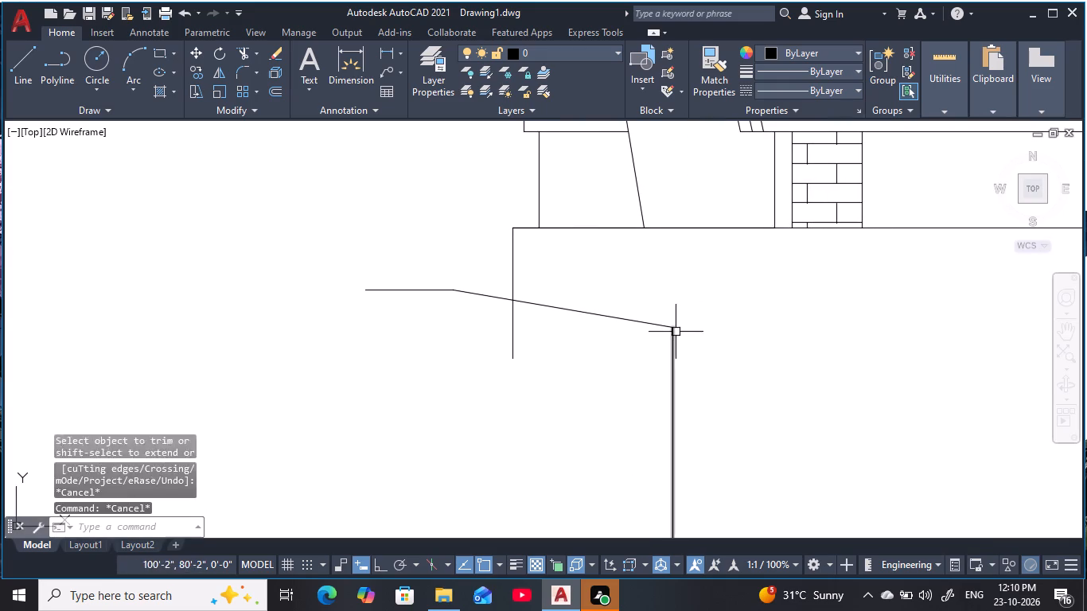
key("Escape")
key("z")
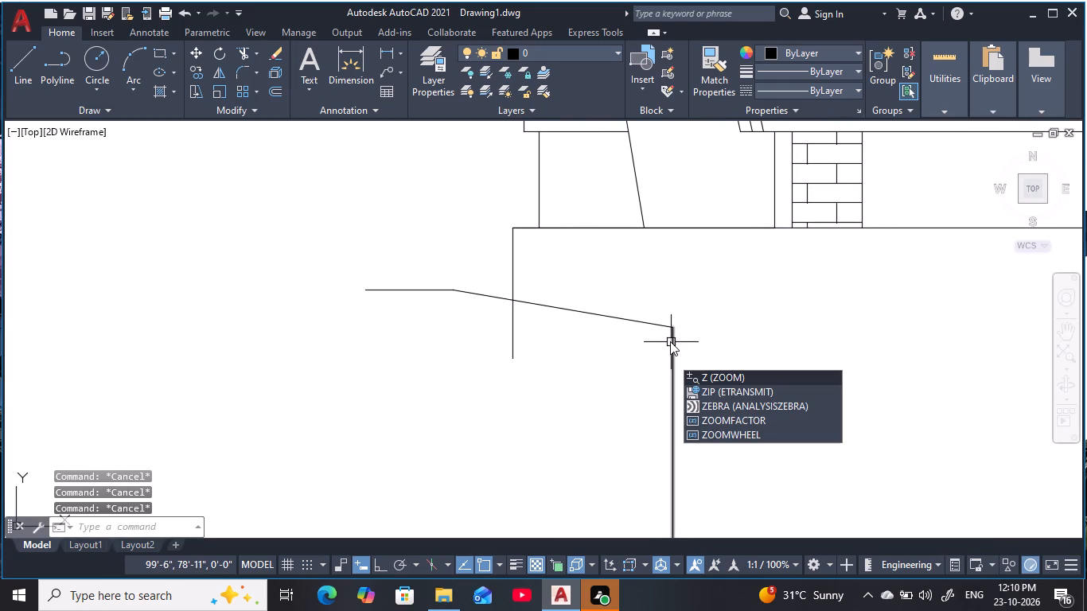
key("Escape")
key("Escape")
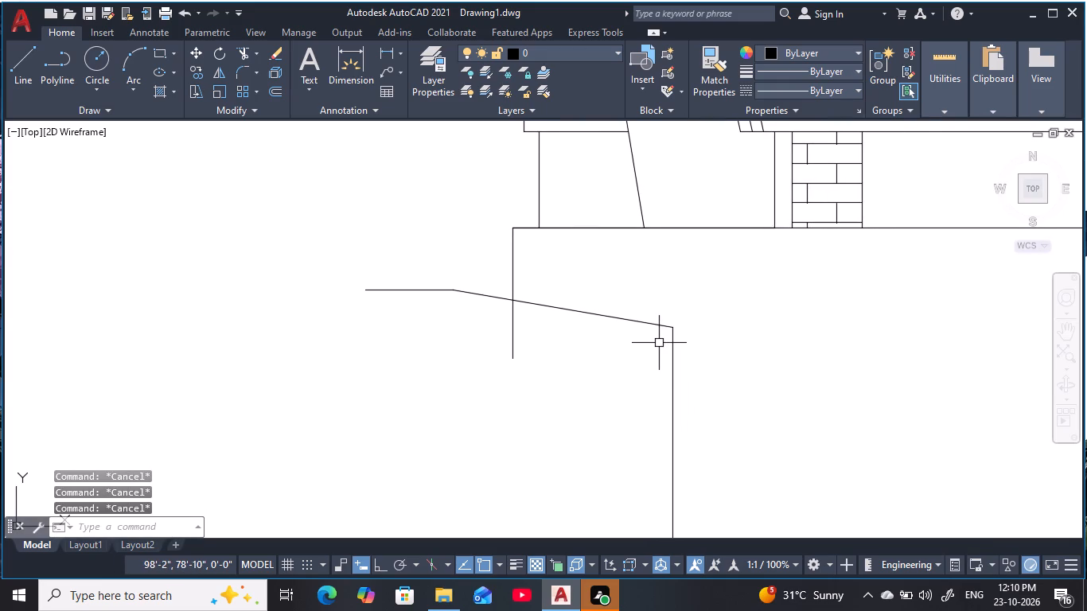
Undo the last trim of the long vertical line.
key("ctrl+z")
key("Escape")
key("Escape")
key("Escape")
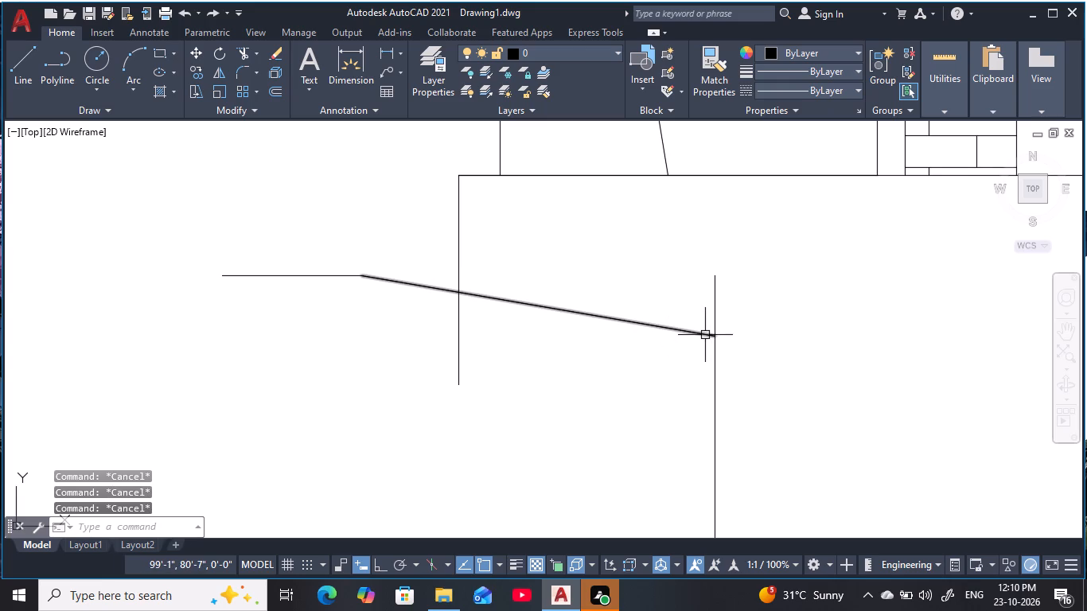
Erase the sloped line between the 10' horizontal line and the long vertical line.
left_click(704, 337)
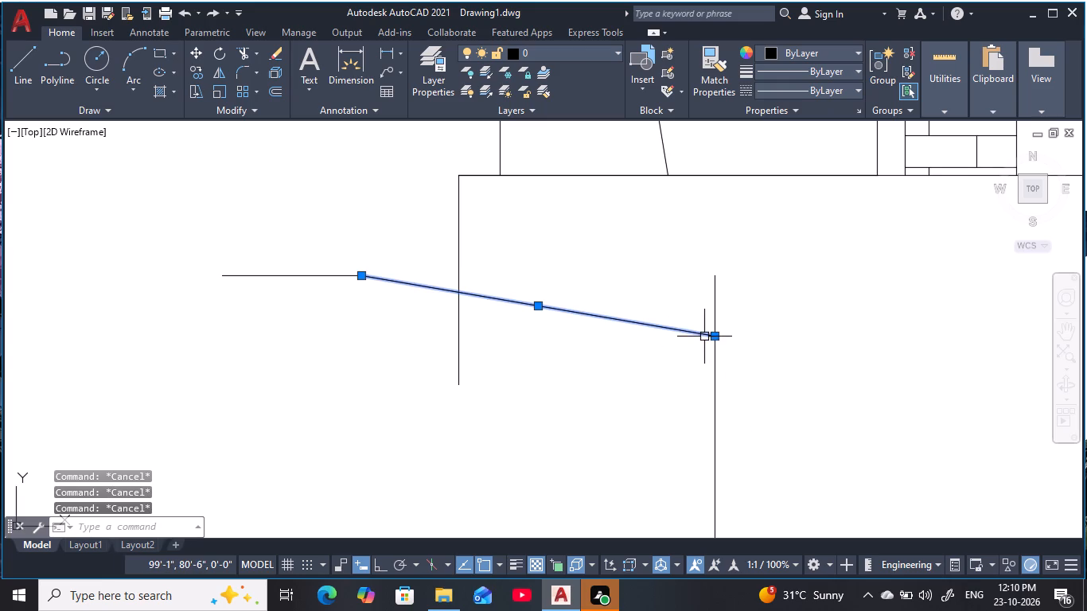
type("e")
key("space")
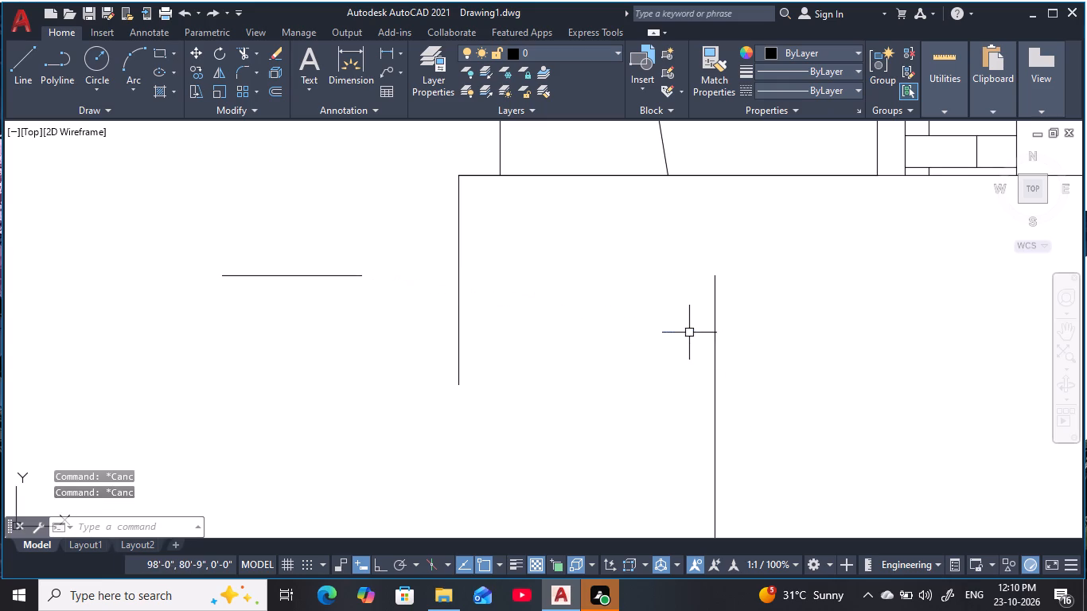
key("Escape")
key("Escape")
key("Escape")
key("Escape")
Draw a line sloping down about 3°, about 25'-5" long, from the inner end of the 10' horizontal line to the long vertical line.
key("l")
key("space")
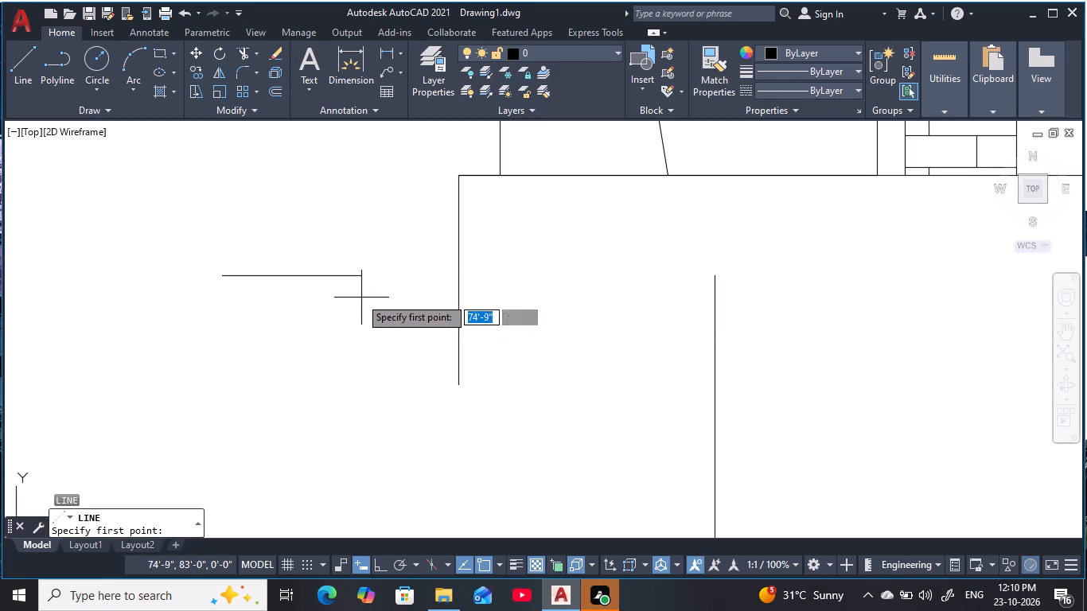
left_click(357, 276)
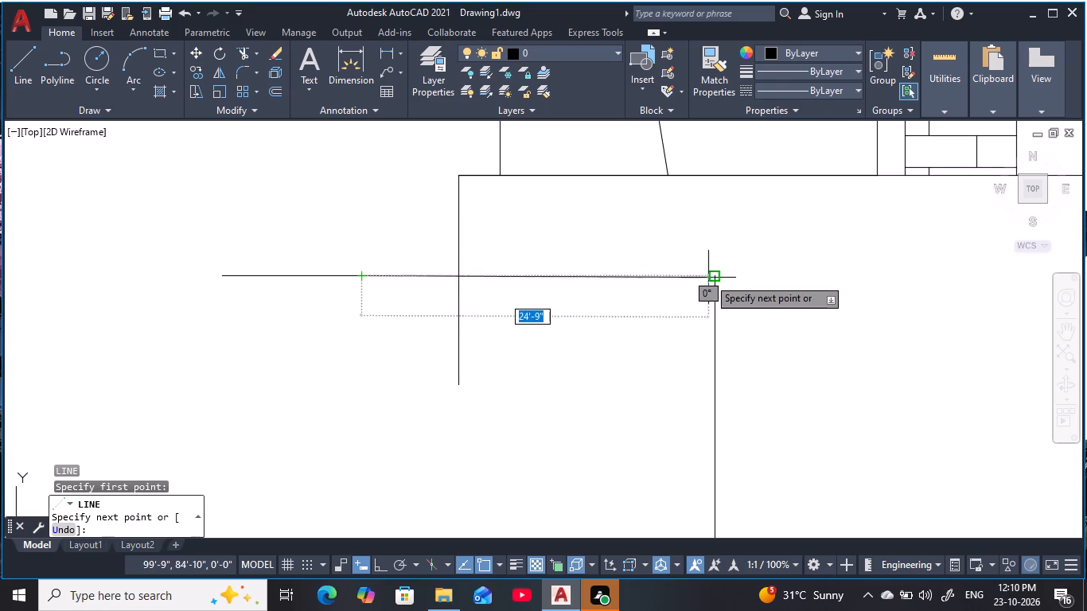
scroll(710, 278, "up", 2)
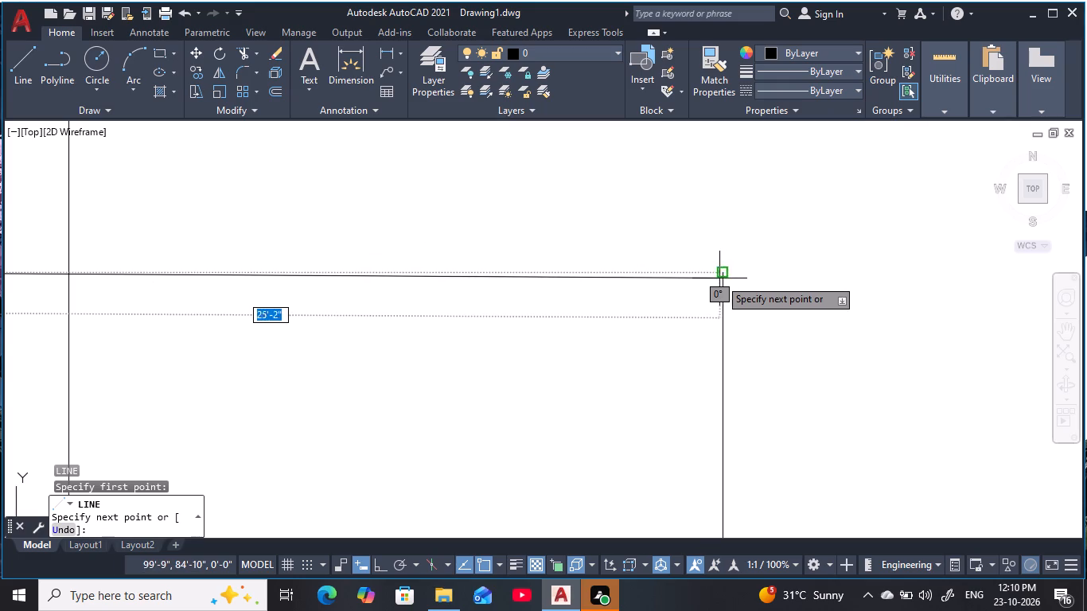
left_click(726, 329)
scroll(763, 323, "down", 2)
middle_click_drag(766, 322, 811, 278)
key("Escape")
key("Escape")
key("Escape")
key("Escape")
key("Escape")
Trim off the stub of the long vertical line above the gently sloped line.
type("tr")
key("space")
left_click(784, 275)
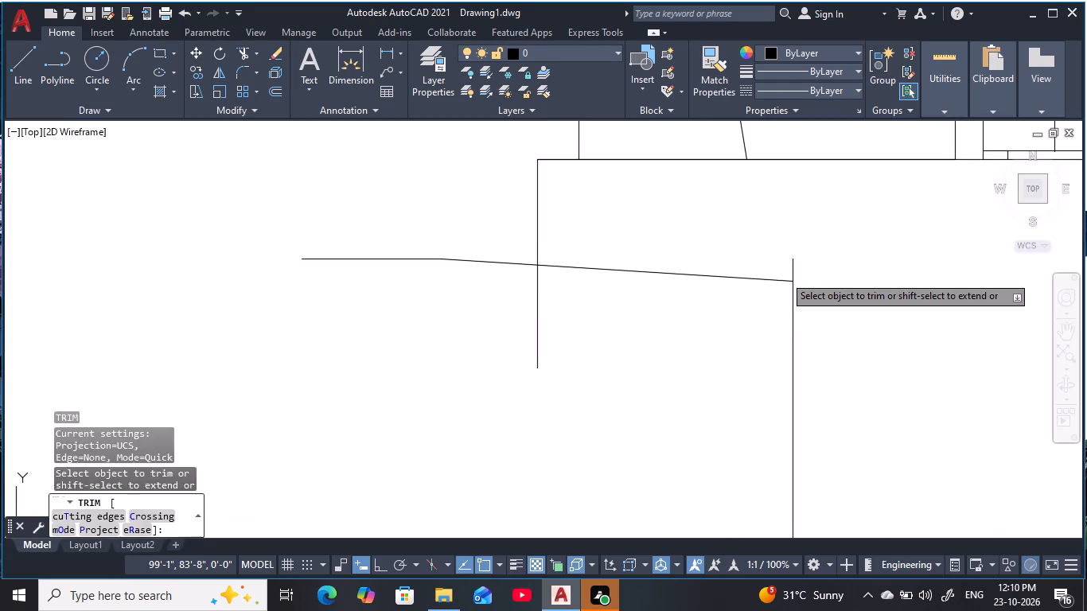
left_click(797, 270)
scroll(817, 289, "down", 3)
middle_click_drag(851, 294, 800, 284)
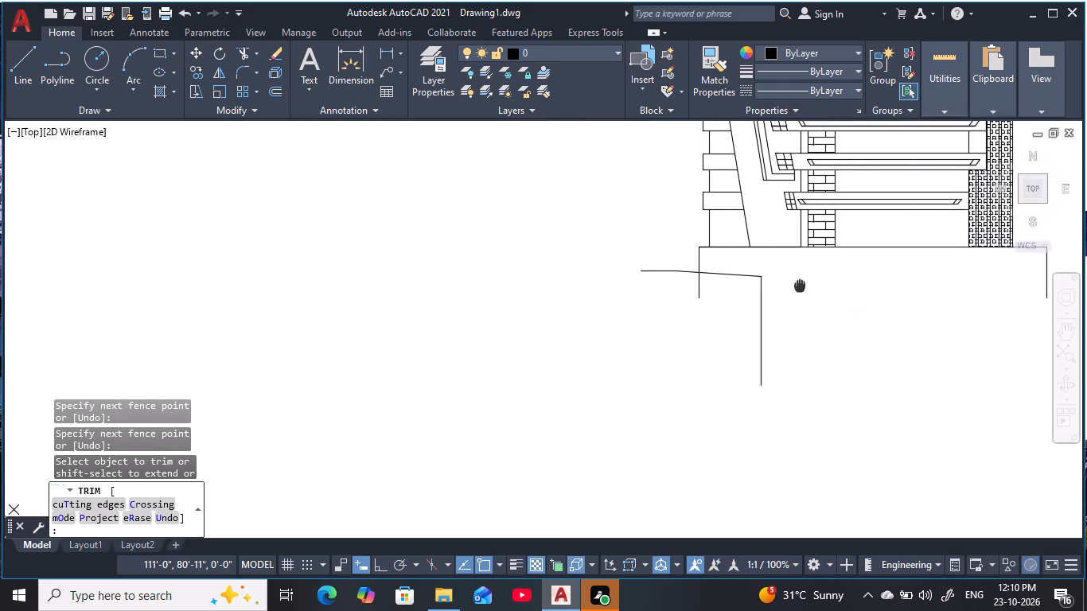
scroll(796, 284, "up", 1)
middle_click(796, 284)
scroll(696, 291, "up", 1)
middle_click_drag(696, 290, 696, 295)
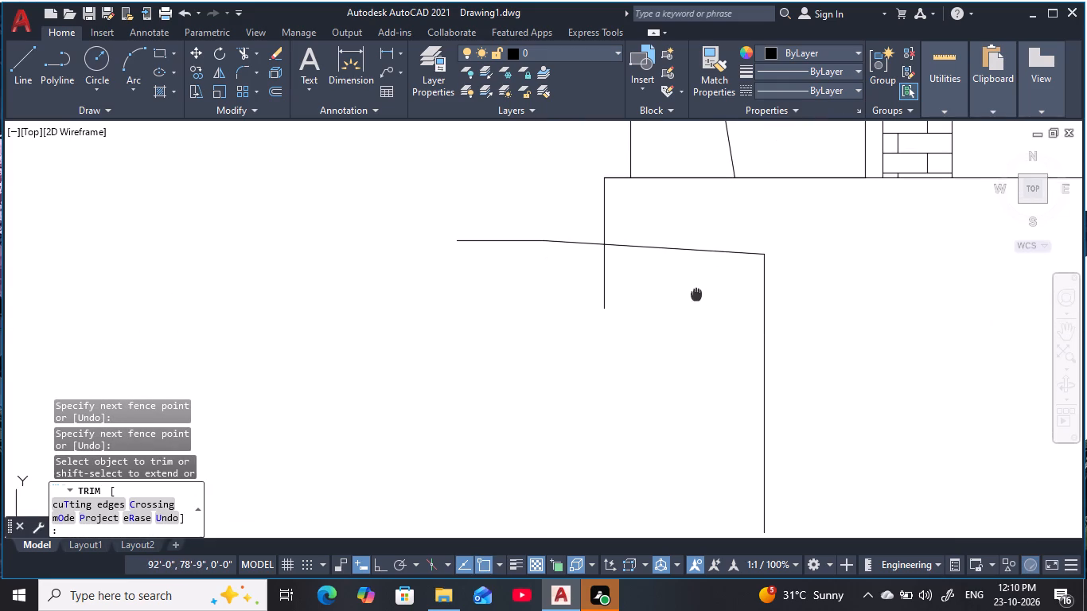
middle_click_drag(696, 295, 696, 298)
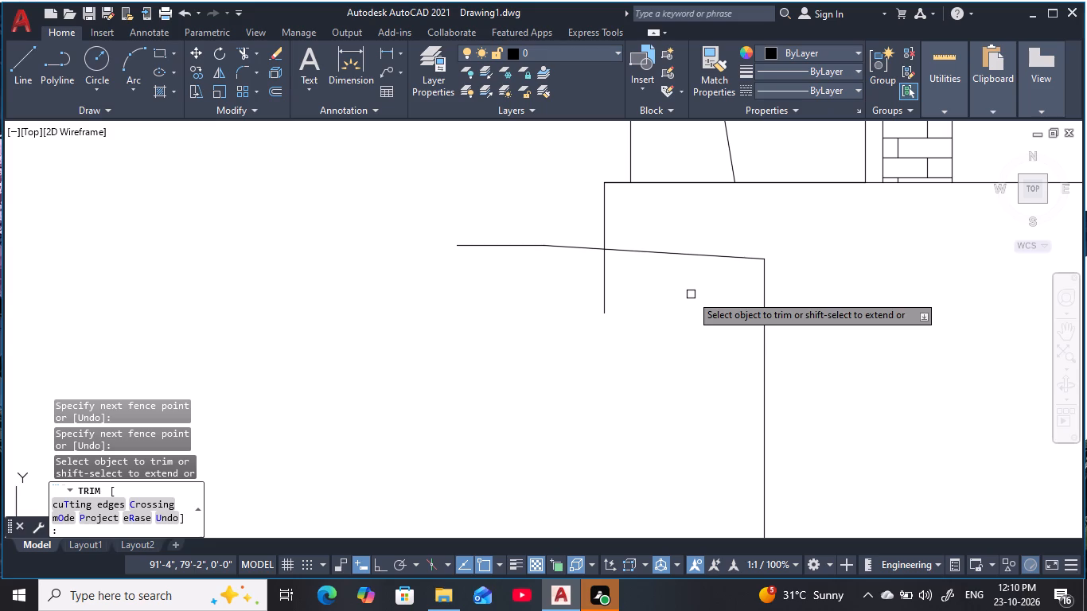
key("Escape")
key("Escape")
key("Escape")
key("Escape")
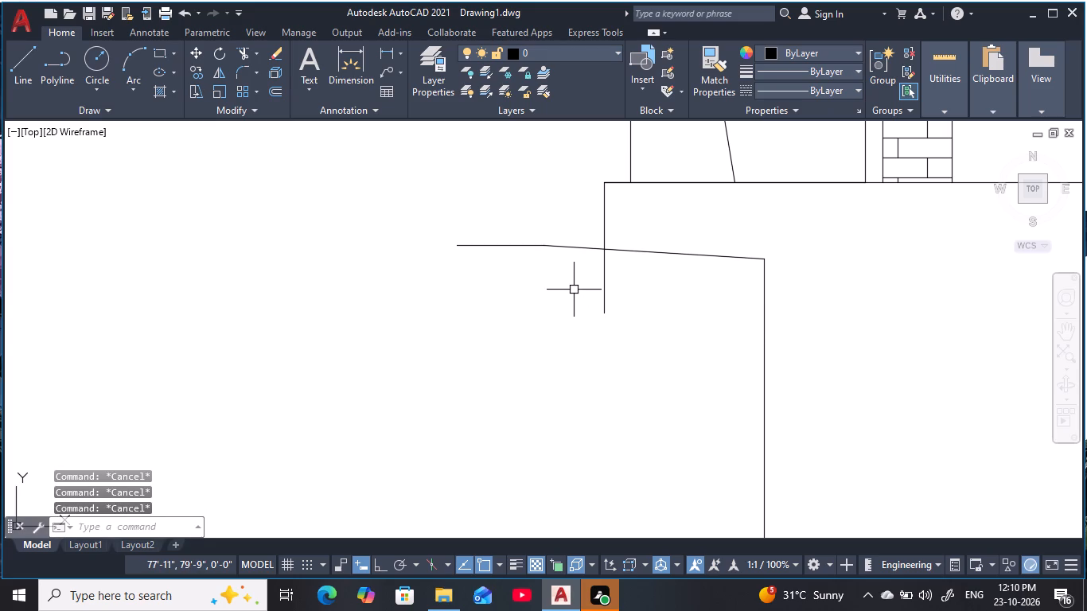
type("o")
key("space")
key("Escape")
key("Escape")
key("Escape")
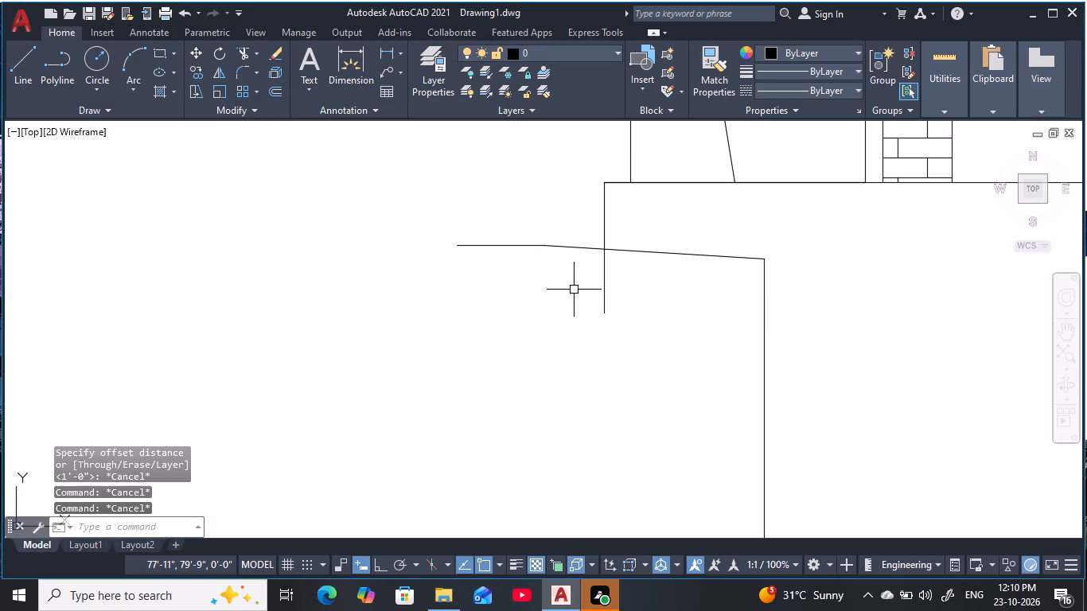
Offset the gently sloped line and the adjoining 10' horizontal line 1'-6" downward.
key("o")
key("space")
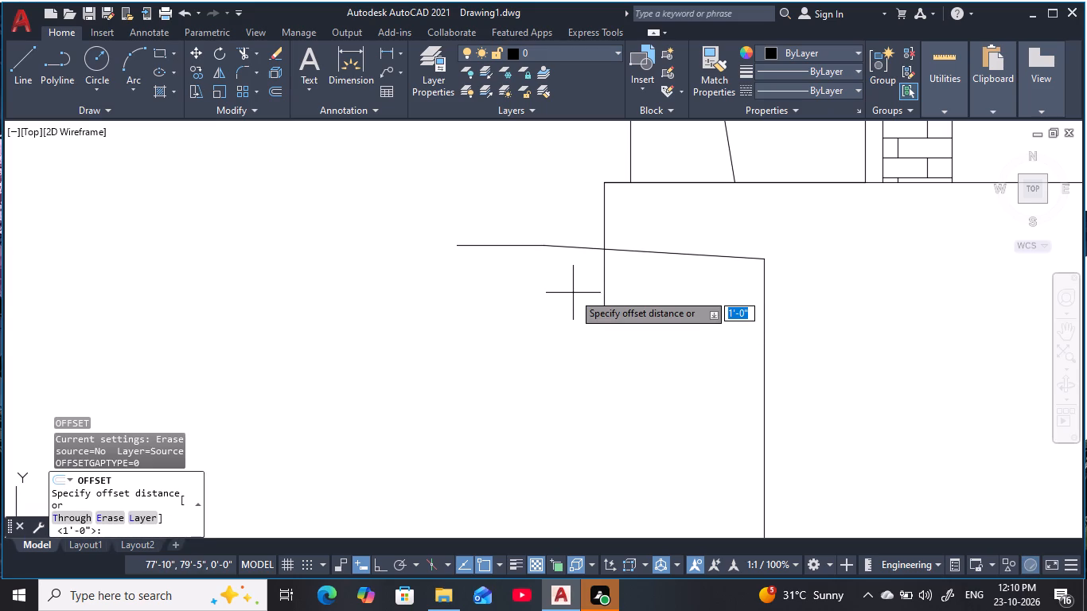
type("1'")
type("6")
key("space")
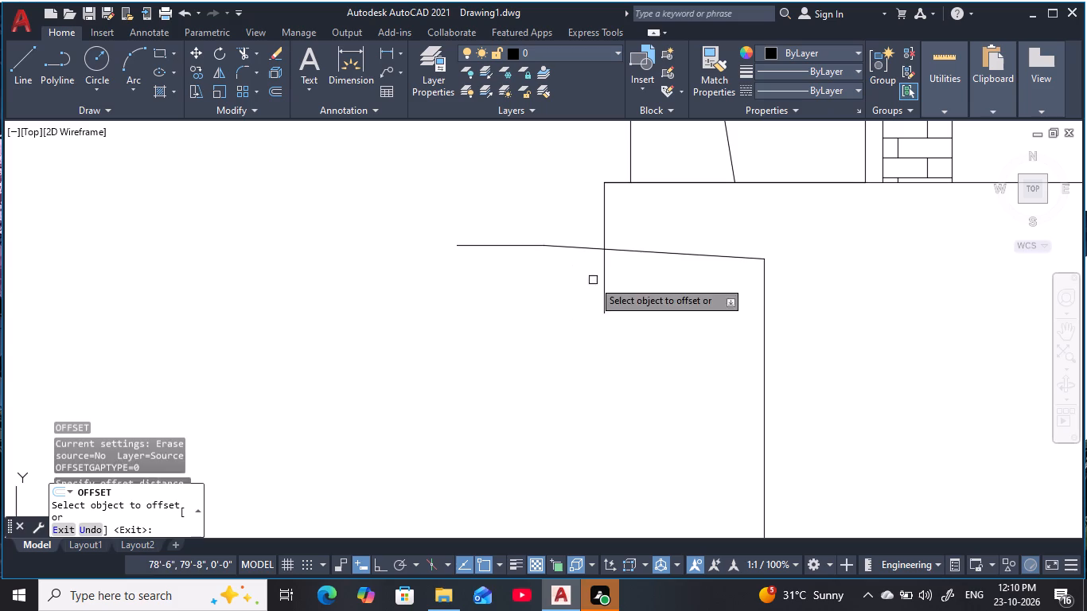
left_click(661, 253)
left_click(680, 326)
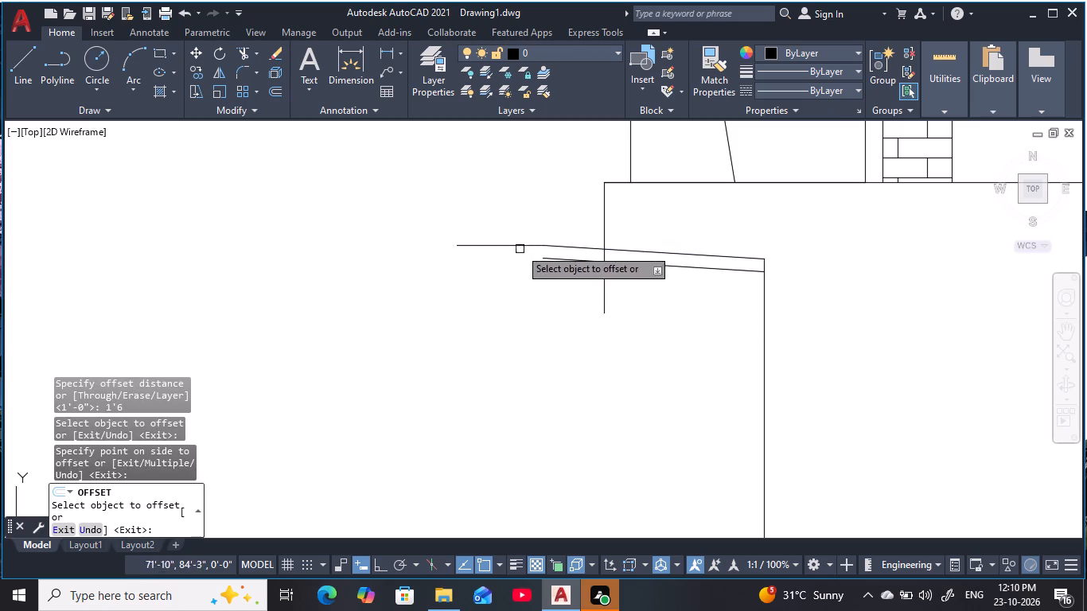
left_click(516, 245)
left_click(533, 294)
key("Escape")
key("Escape")
key("Escape")
key("Escape")
key("Escape")
key("Escape")
middle_click_drag(571, 364, 551, 352)
scroll(551, 352, "down", 1)
middle_click_drag(551, 352, 548, 361)
key("Escape")
key("Escape")
key("Escape")
key("Escape")
key("Escape")
key("Escape")
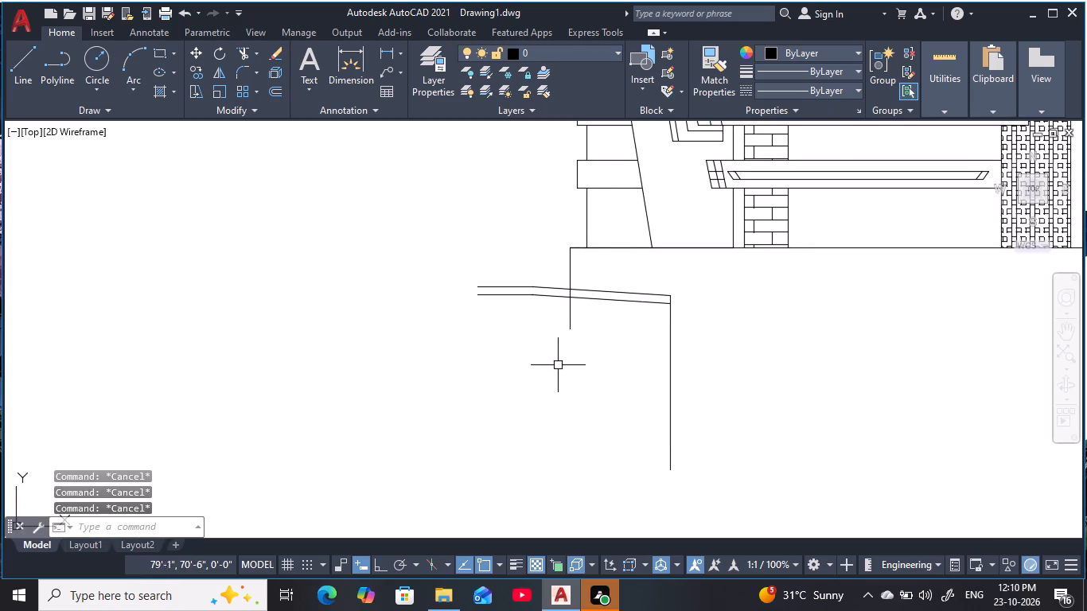
Draw a vertical line straight down from where the upper horizontal and sloped lines meet, ending well below the base's left edge.
key("l")
key("space")
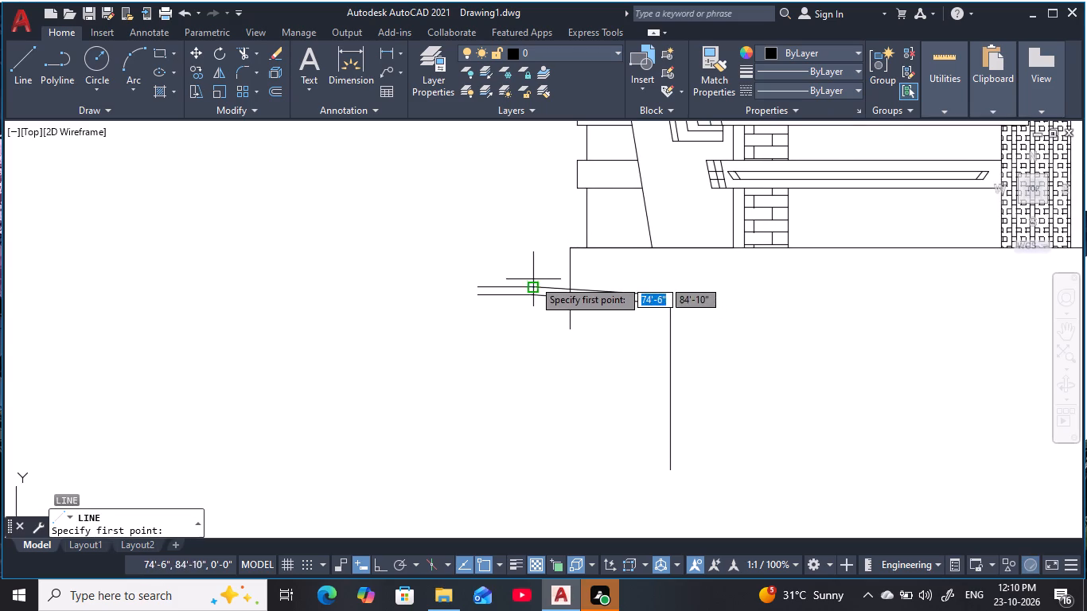
scroll(541, 290, "up", 2)
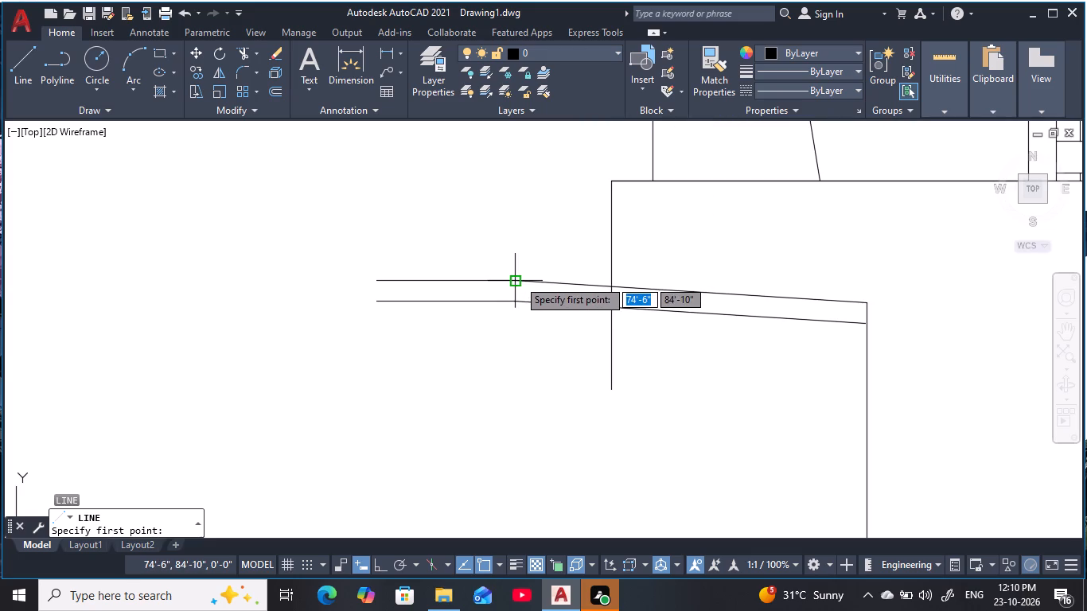
left_click(515, 280)
middle_click_drag(520, 418, 525, 354)
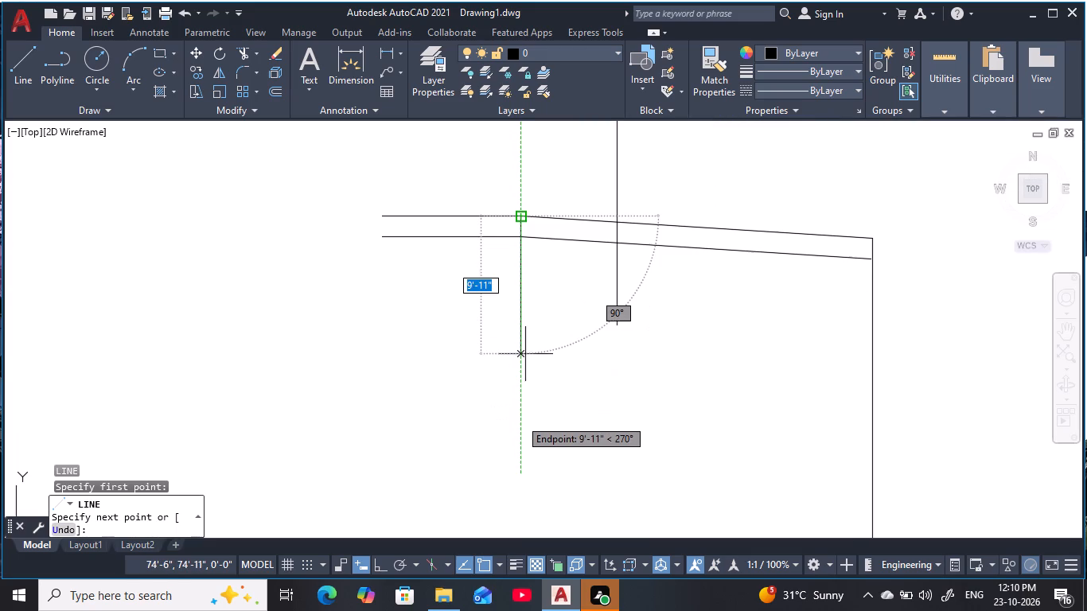
key("F8")
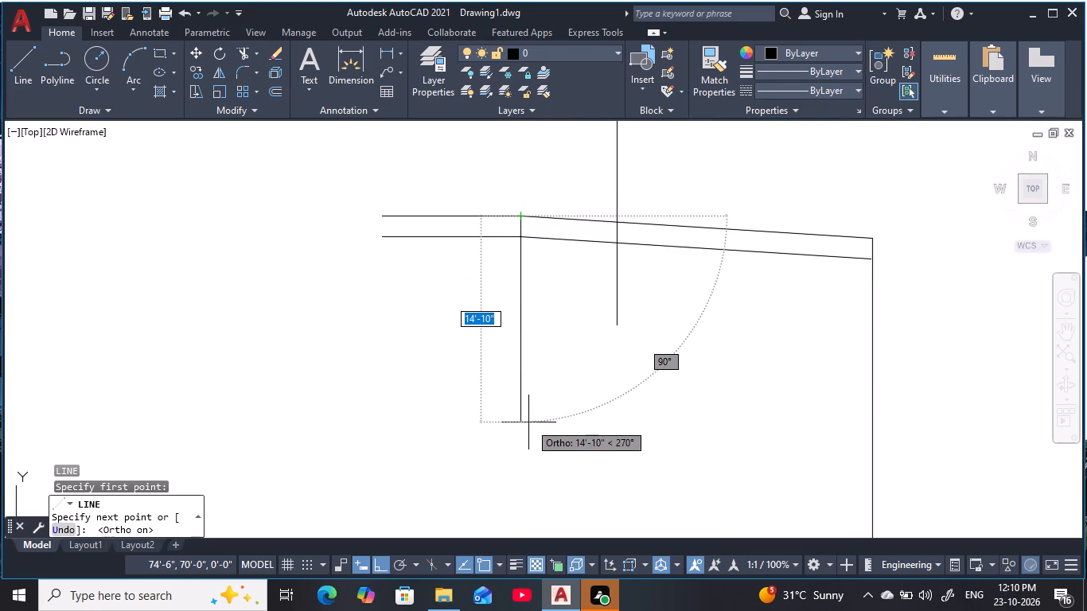
middle_click(529, 414)
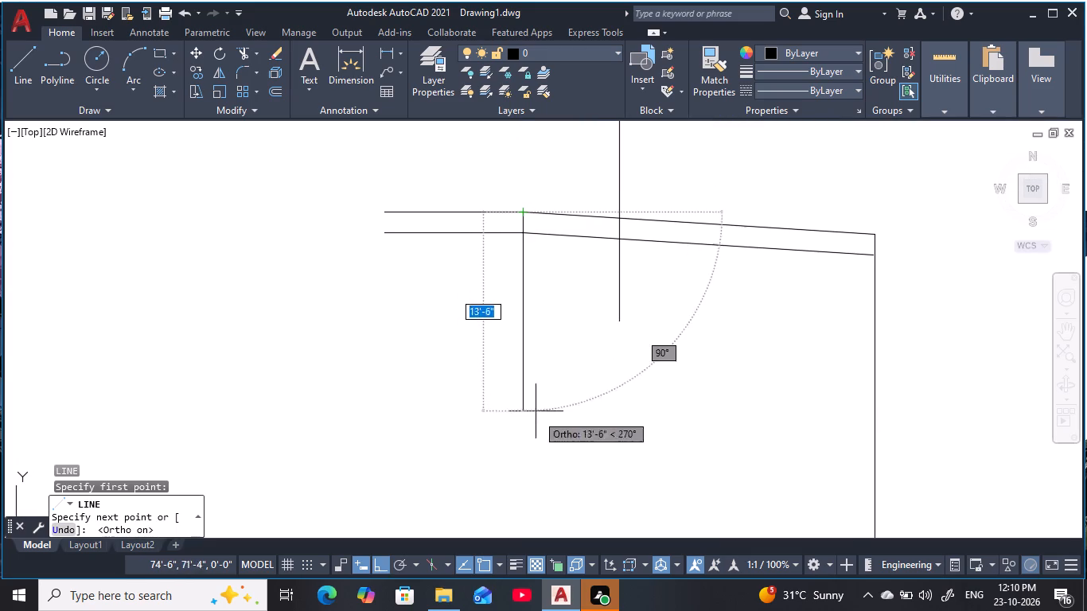
left_click(537, 431)
key("Escape")
key("Escape")
key("Escape")
middle_click_drag(608, 368, 647, 398)
key("Escape")
key("Escape")
key("Escape")
key("Escape")
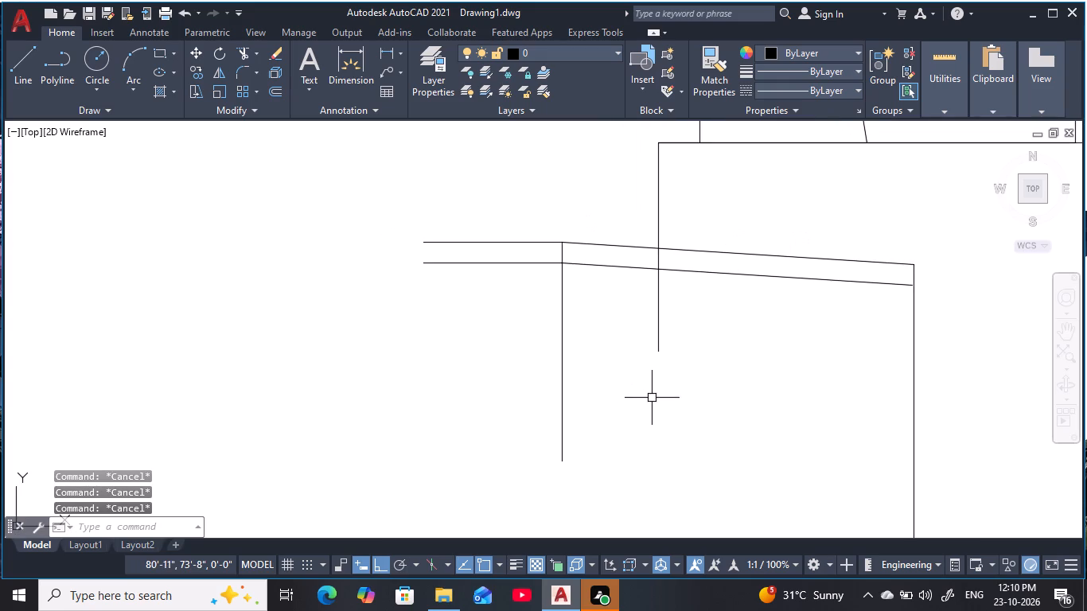
key("Escape")
key("Escape")
key("Escape")
key("Escape")
key("Escape")
Draw a vertical line straight down from the outer end of the upper 10' horizontal line, about as long as the neighbouring vertical.
type("l")
key("space")
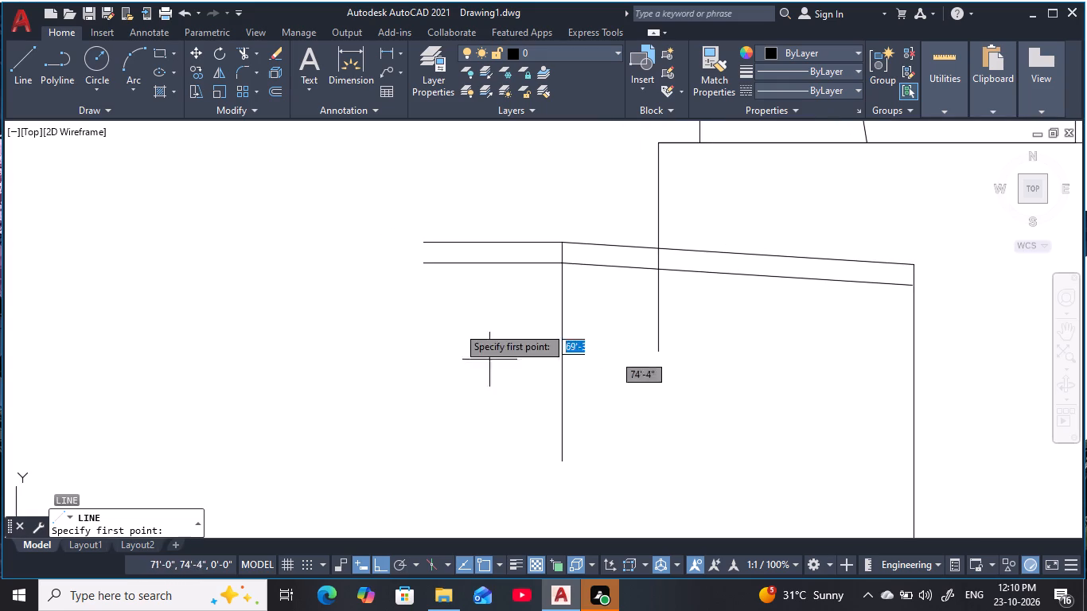
left_click(426, 242)
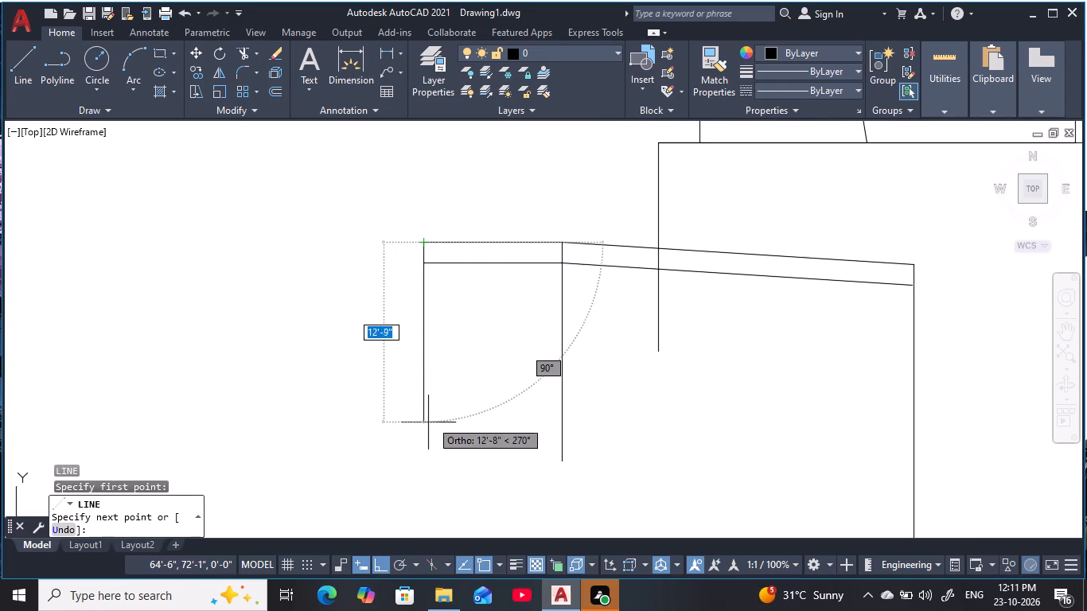
left_click(431, 470)
key("Escape")
key("Escape")
key("Escape")
key("Escape")
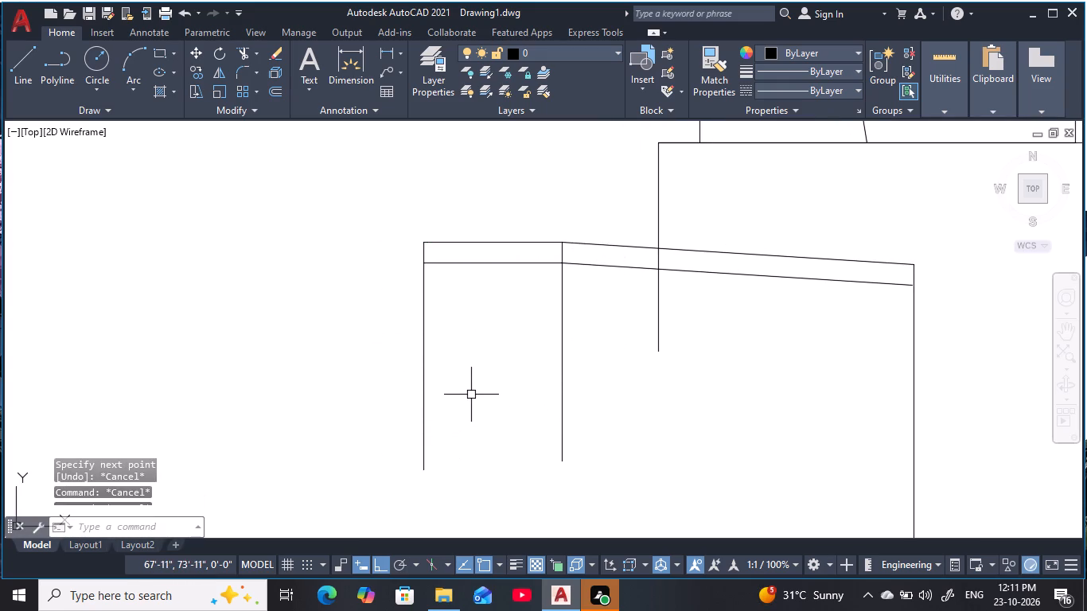
Offset the outermost vertical line of the side block 1' inward.
type("o 1'")
key("space")
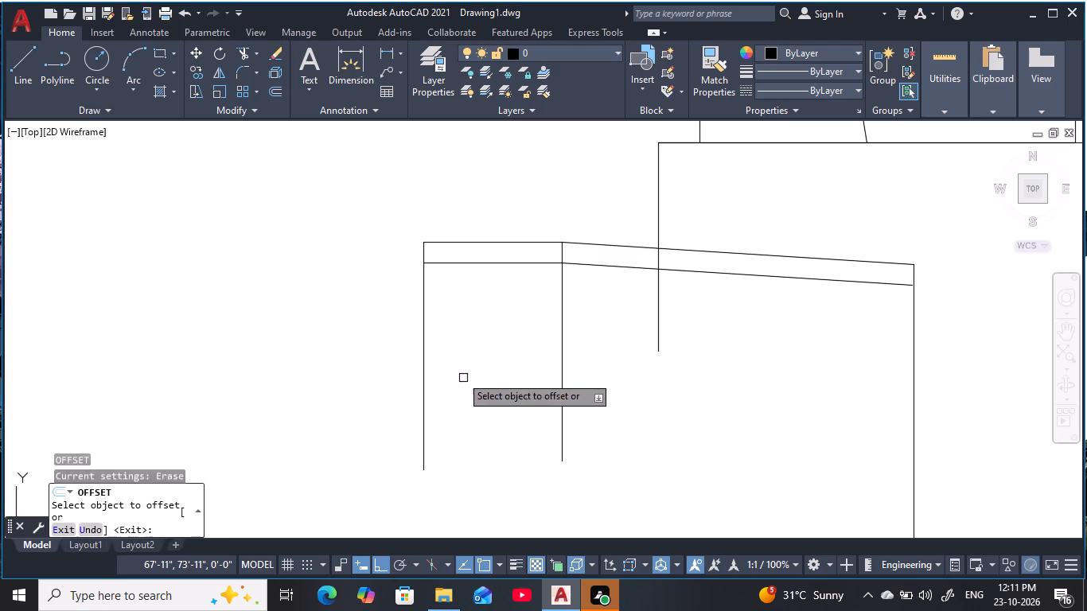
left_click(423, 309)
left_click(496, 305)
key("Escape")
key("Escape")
key("Escape")
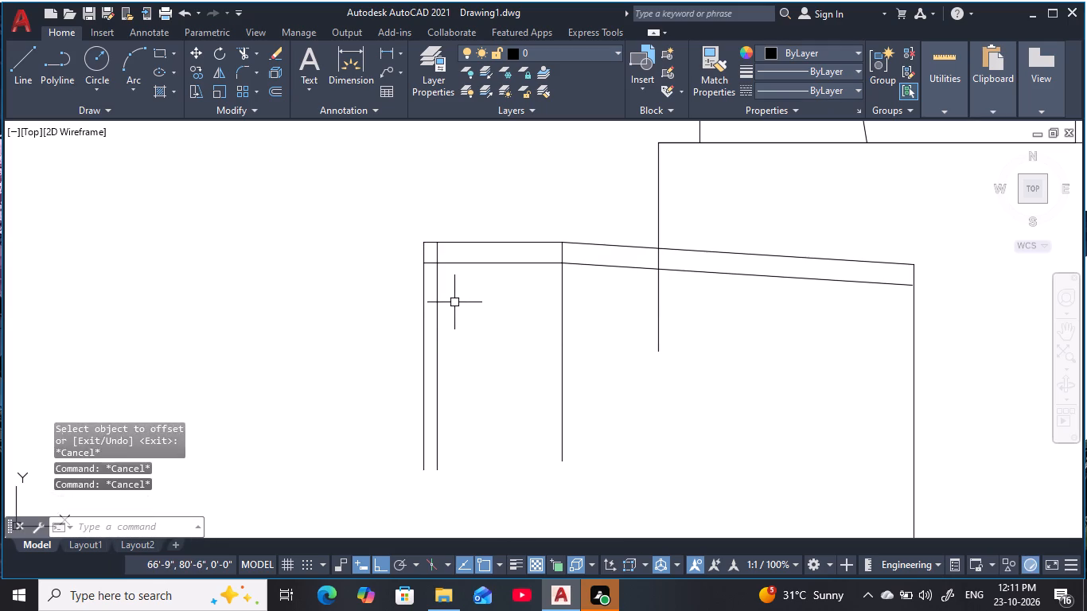
key("Escape")
Trim away the outer vertical below the canopy band and the part of its 1' offset copy inside the band.
type("tr")
key("space")
left_click(416, 316)
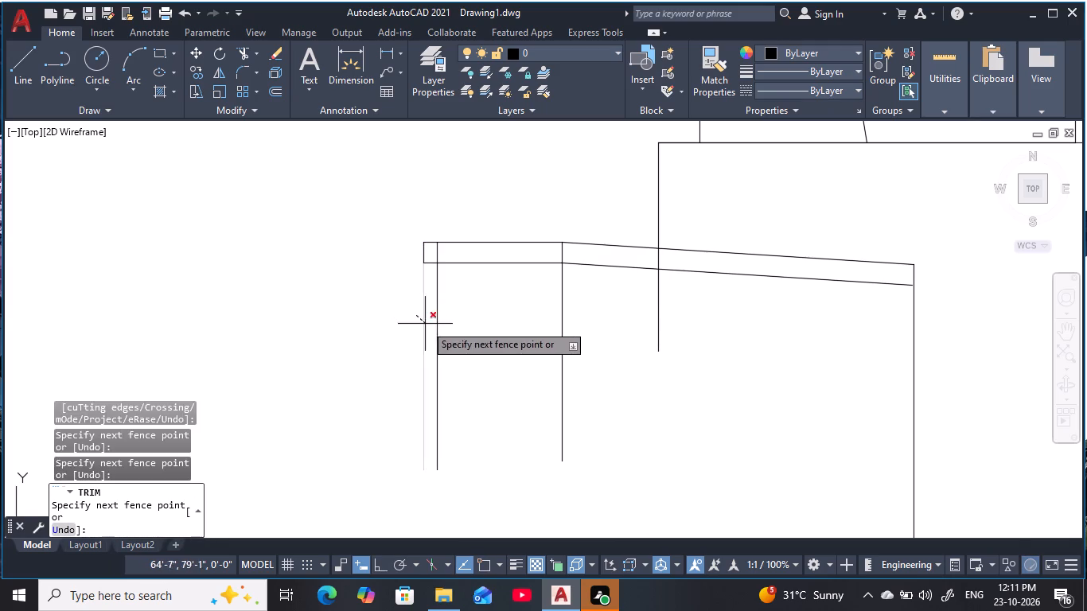
left_click(426, 325)
left_click(436, 255)
middle_click_drag(477, 318, 482, 355)
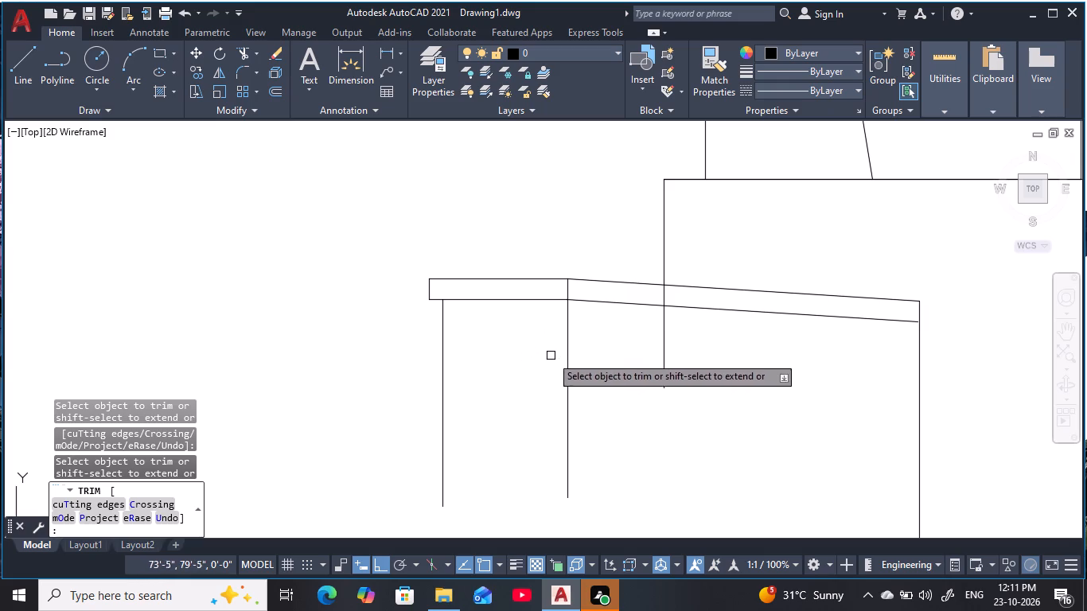
middle_click_drag(547, 360, 523, 321)
key("Escape")
key("Escape")
key("Escape")
key("Escape")
key("Escape")
key("Escape")
key("Escape")
key("Escape")
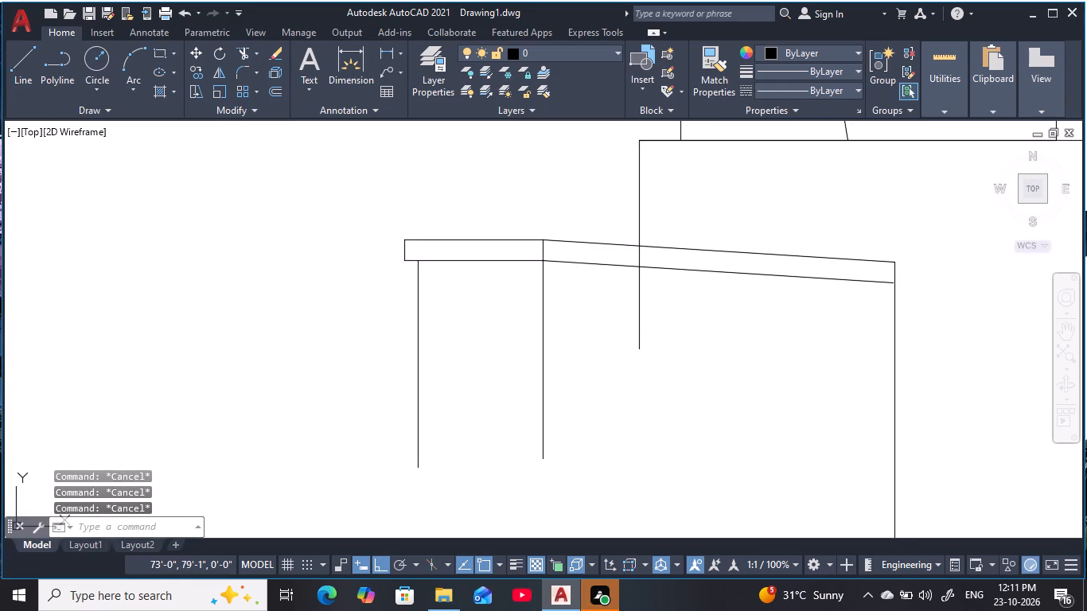
key("Escape")
key("Escape")
key("Escape")
key("Escape")
key("Escape")
key("Escape")
key("Escape")
key("Escape")
key("Escape")
key("Escape")
Trim the base's left edge so it ends at the upper sloped line of the canopy band.
key("t")
key("r")
key("space")
left_click(639, 344)
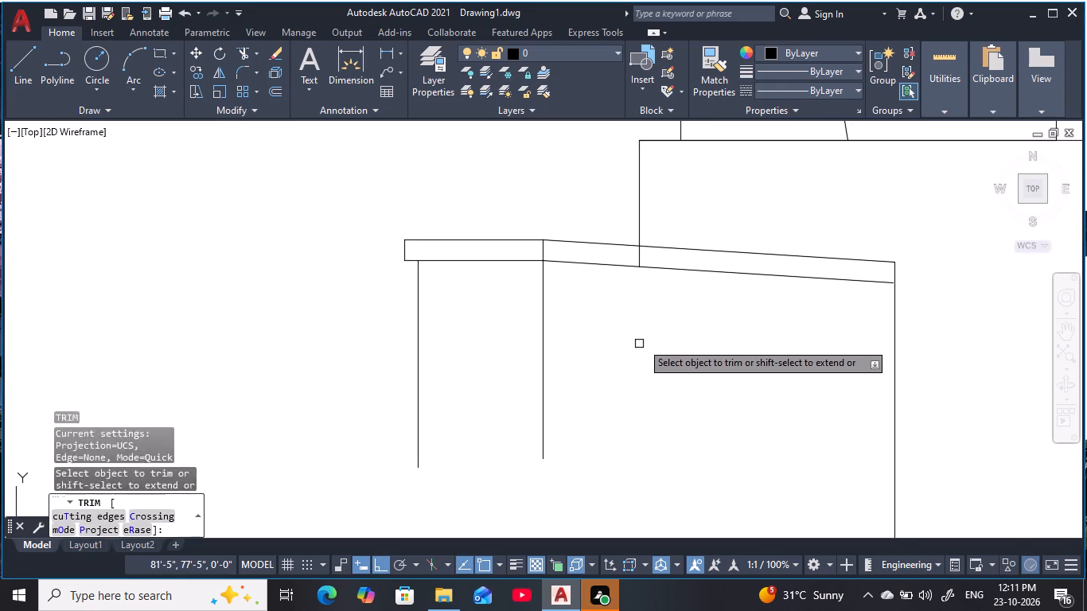
left_click(638, 255)
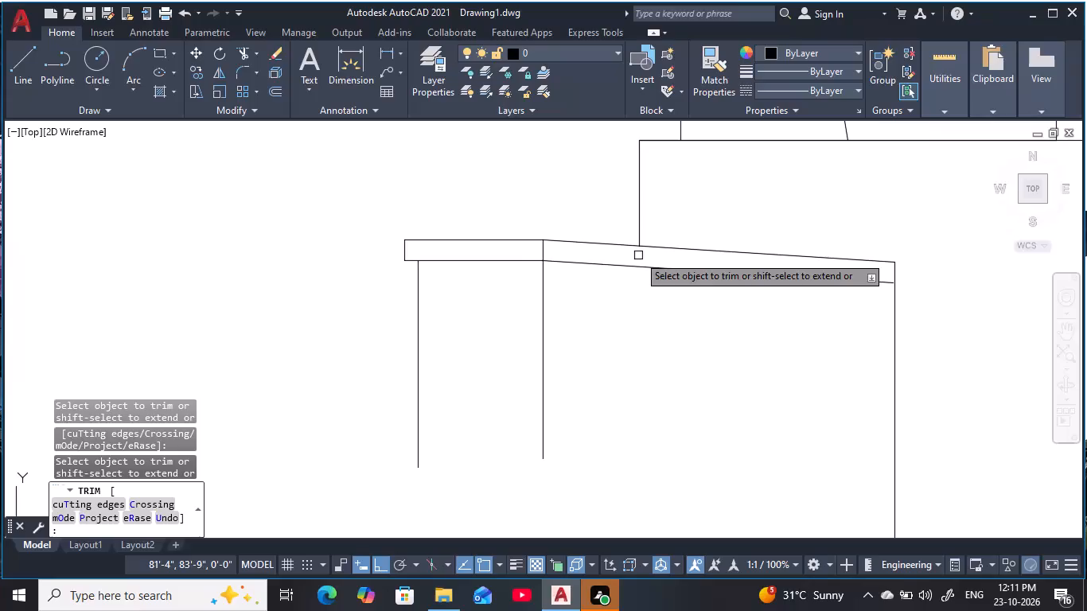
middle_click_drag(674, 372, 627, 373)
scroll(627, 373, "down", 1)
middle_click(627, 373)
key("Escape")
key("Escape")
key("Escape")
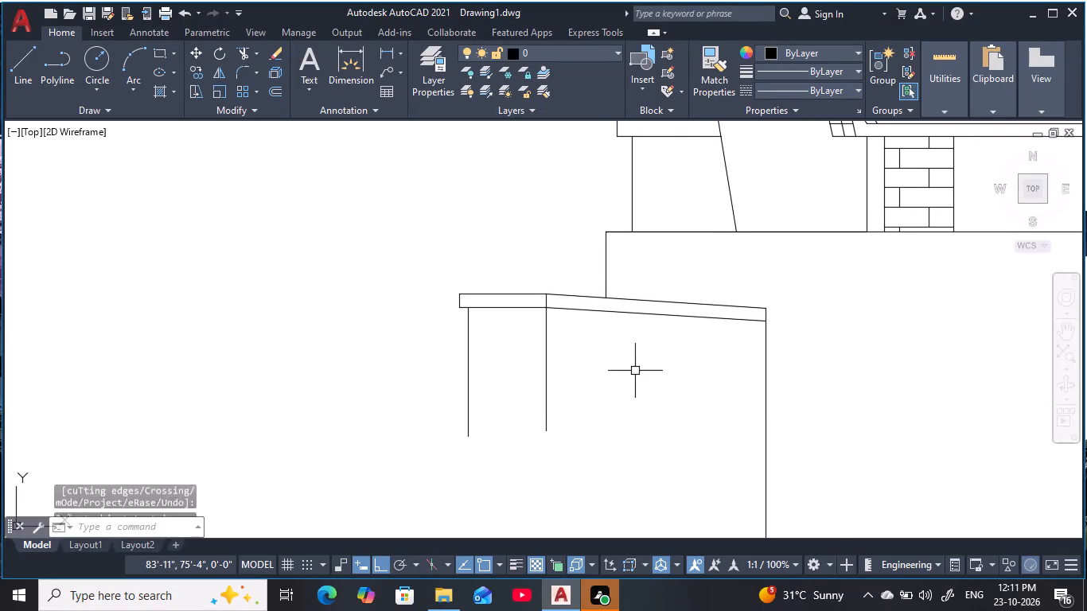
key("Escape")
key("Escape")
key("Escape")
key("Escape")
key("Escape")
key("Escape")
key("Escape")
key("Escape")
key("Escape")
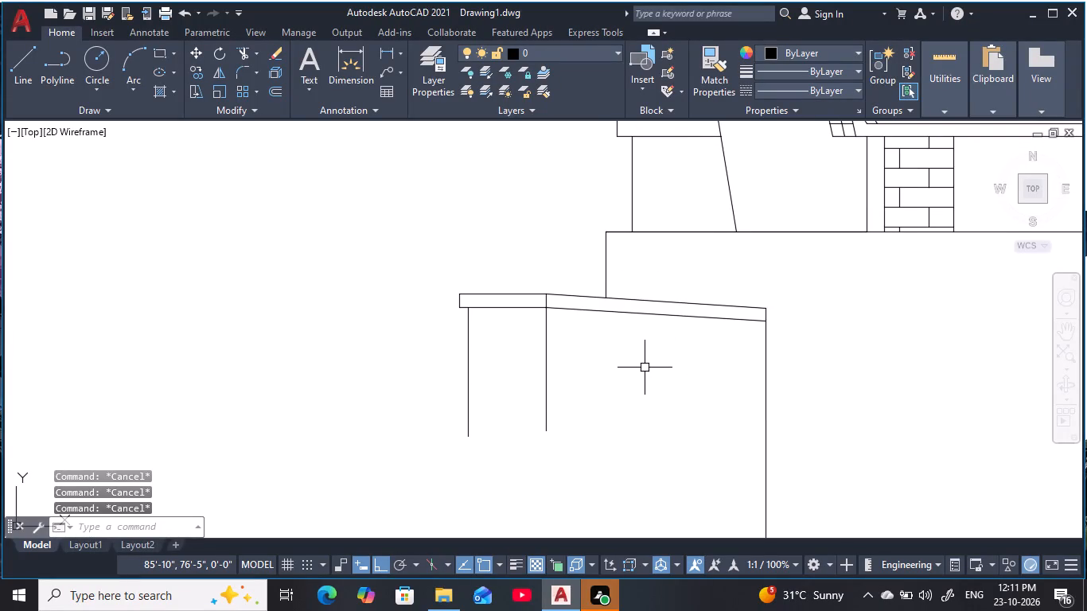
Offset the long vertical line at the low end of the sloped band 5' inward.
type("o")
key("space")
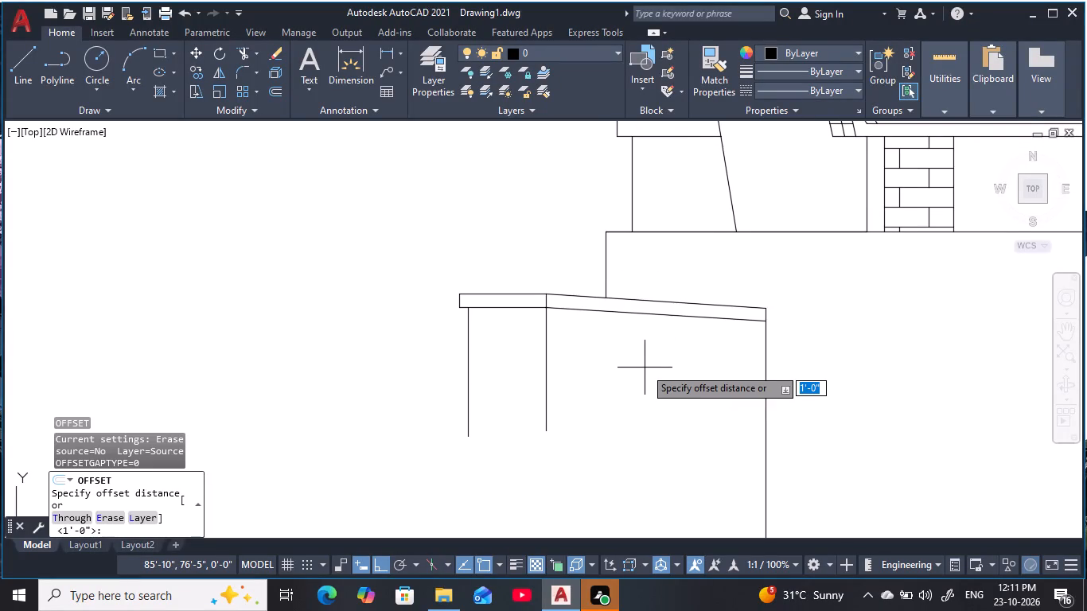
type("5'")
key("space")
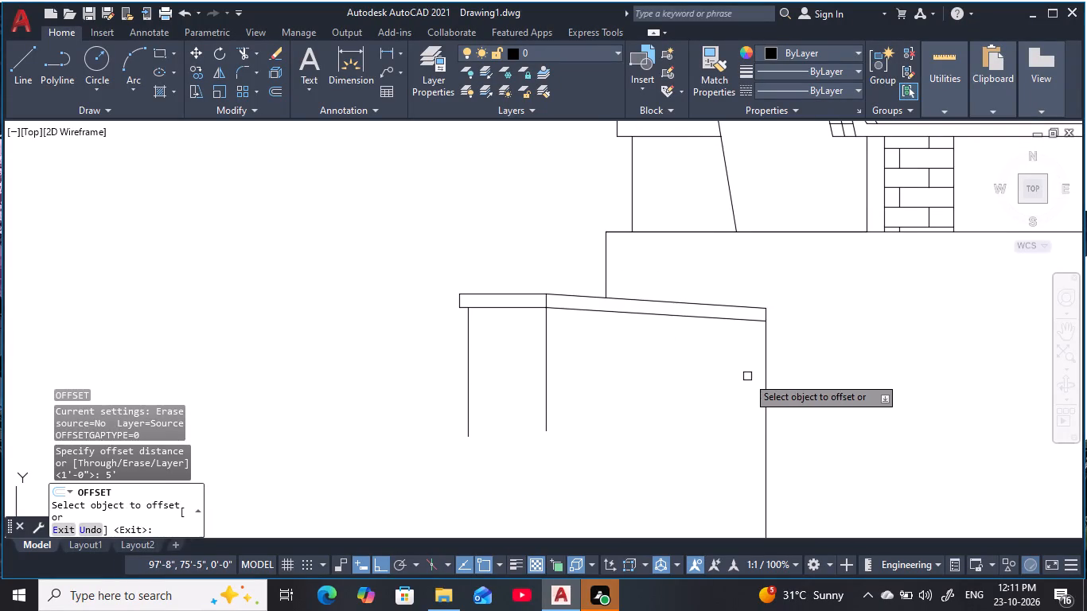
left_click(764, 382)
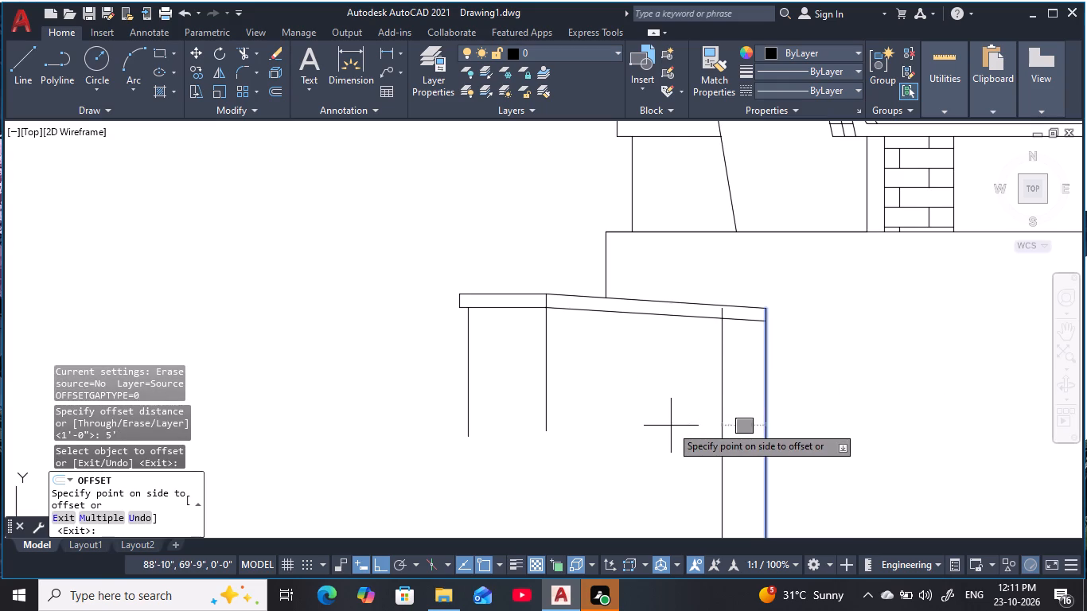
left_click(669, 426)
key("Escape")
key("Escape")
key("Escape")
key("Escape")
key("Escape")
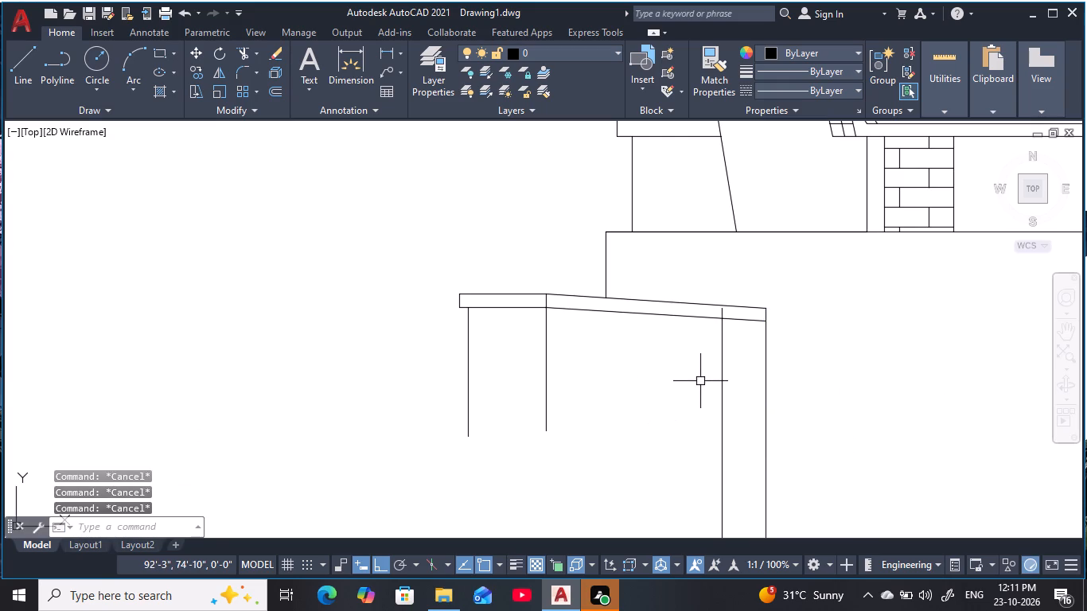
Trim the 5' offset vertical inside the sloped band and the lower sloped line between the two long verticals.
type("tr")
key("space")
scroll(715, 317, "up", 1)
left_click(730, 308)
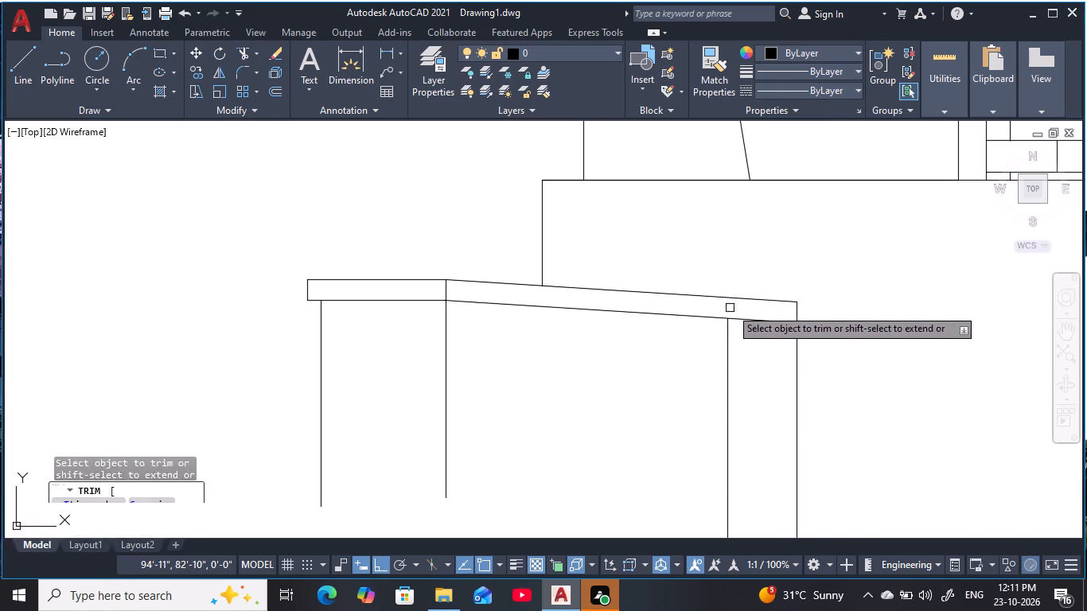
middle_click_drag(741, 402, 727, 369)
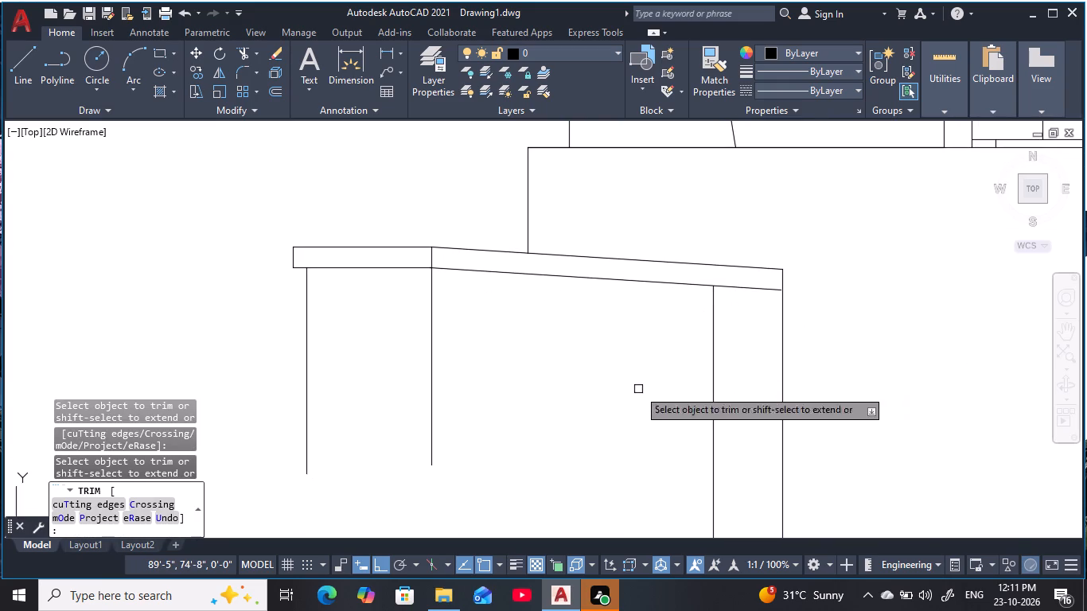
middle_click_drag(638, 389, 651, 414)
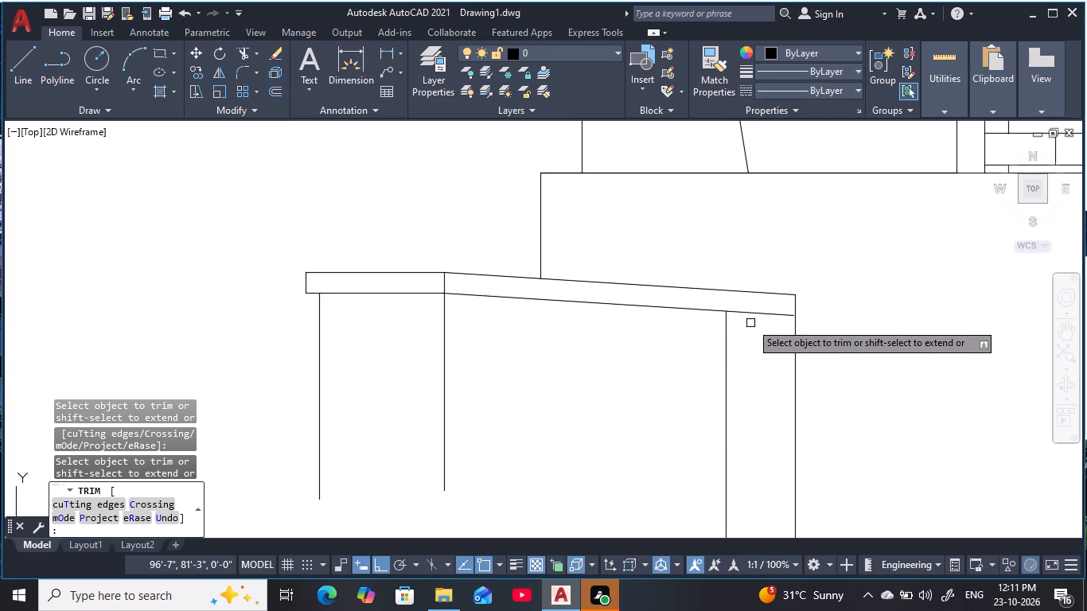
left_click(753, 316)
scroll(614, 436, "down", 2)
middle_click_drag(621, 423, 618, 395)
key("Escape")
key("Escape")
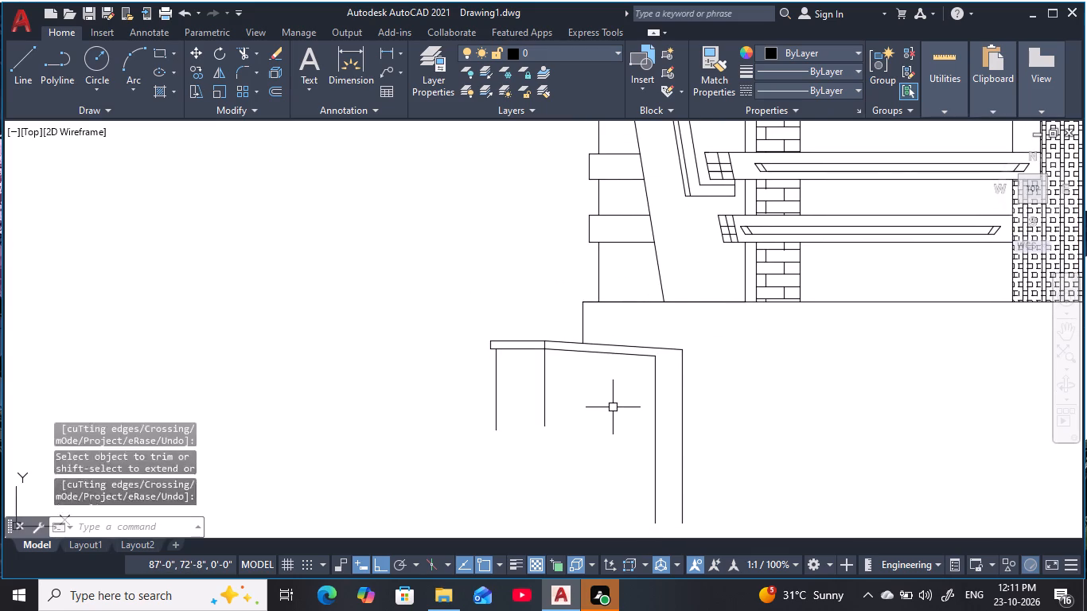
key("Escape")
key("Escape")
key("Escape")
key("Escape")
key("Escape")
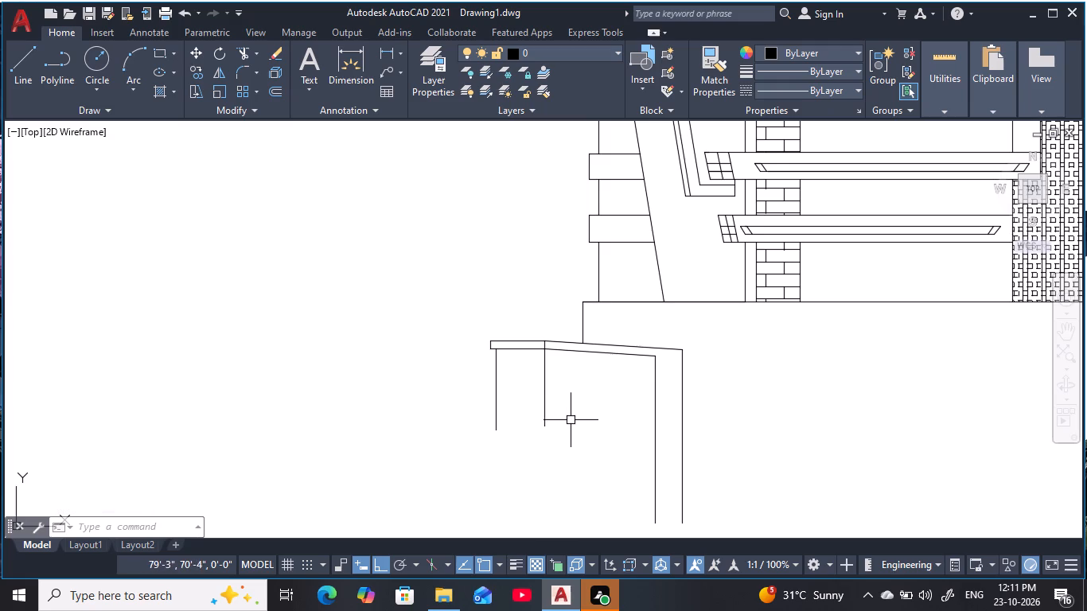
key("Escape")
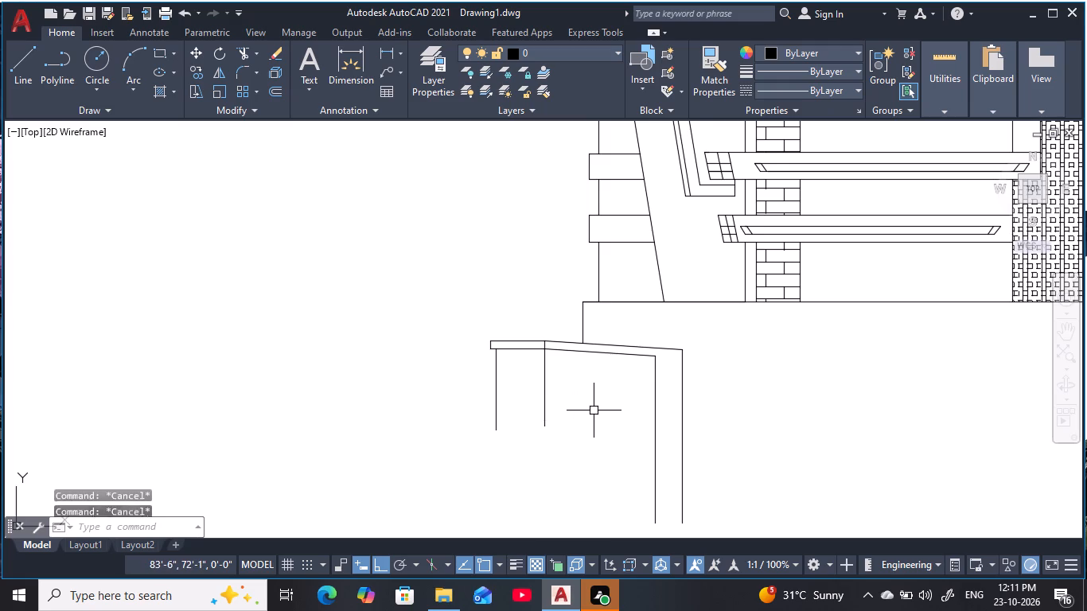
key("Escape")
key("Escape")
key("Escape")
Offset the band's lower sloped line and its lower horizontal line 10' downward.
scroll(593, 400, "up", 1)
middle_click_drag(593, 400, 595, 410)
key("Escape")
key("Escape")
middle_click_drag(602, 402, 602, 355)
key("Escape")
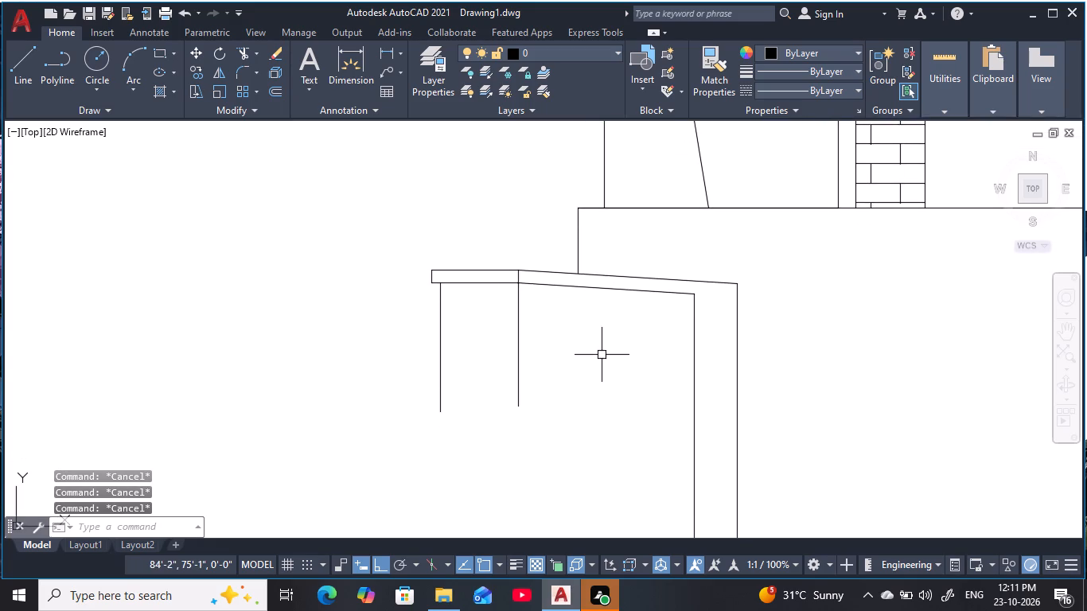
key("Escape")
key("Escape")
key("Escape")
type("o")
key("space")
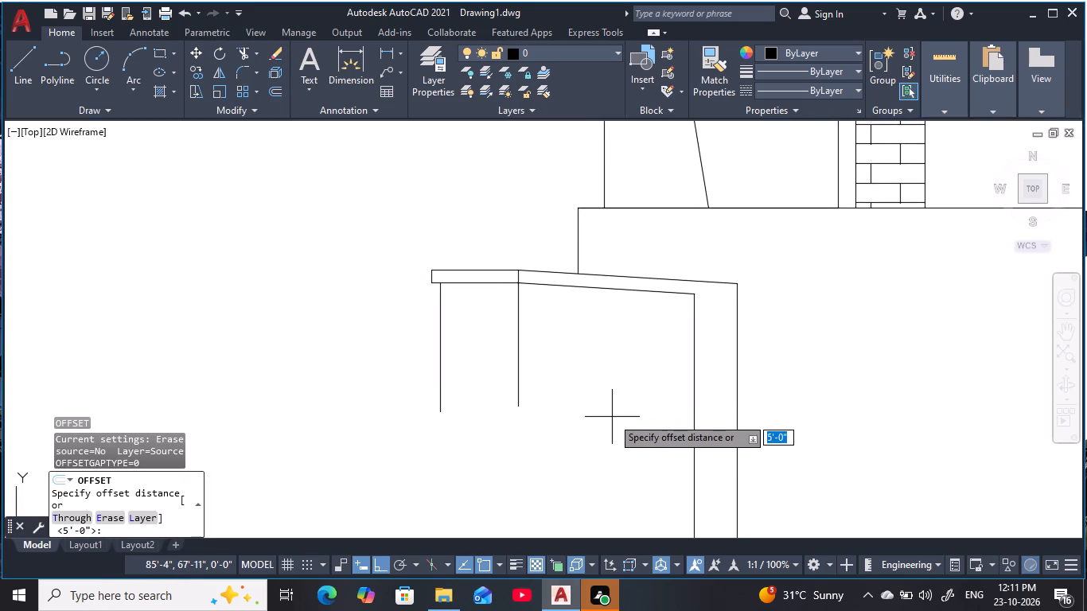
type("10")
key("apostrophe")
key("space")
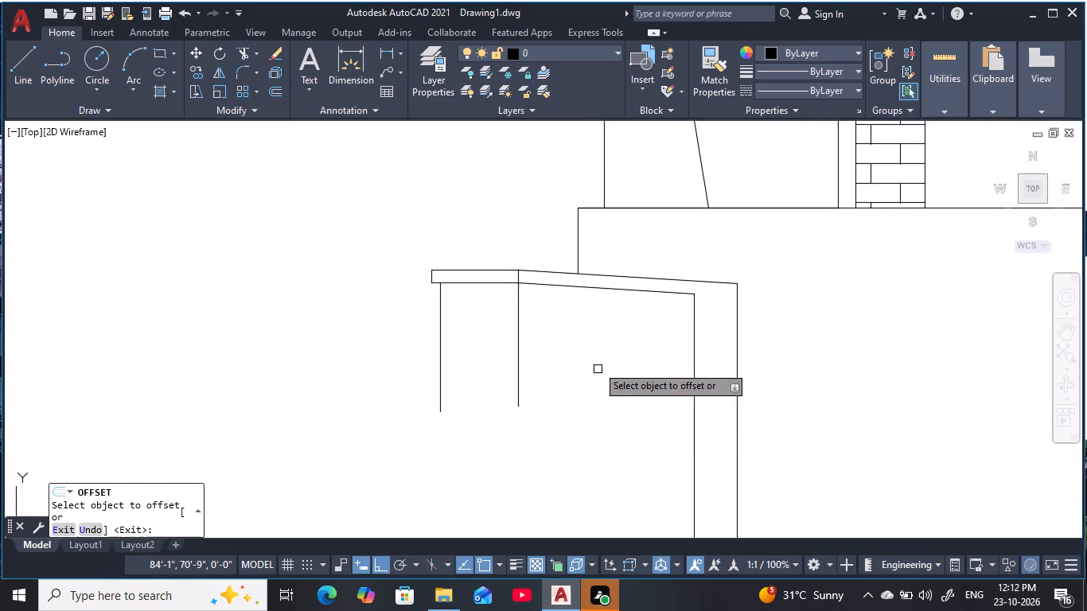
left_click(586, 287)
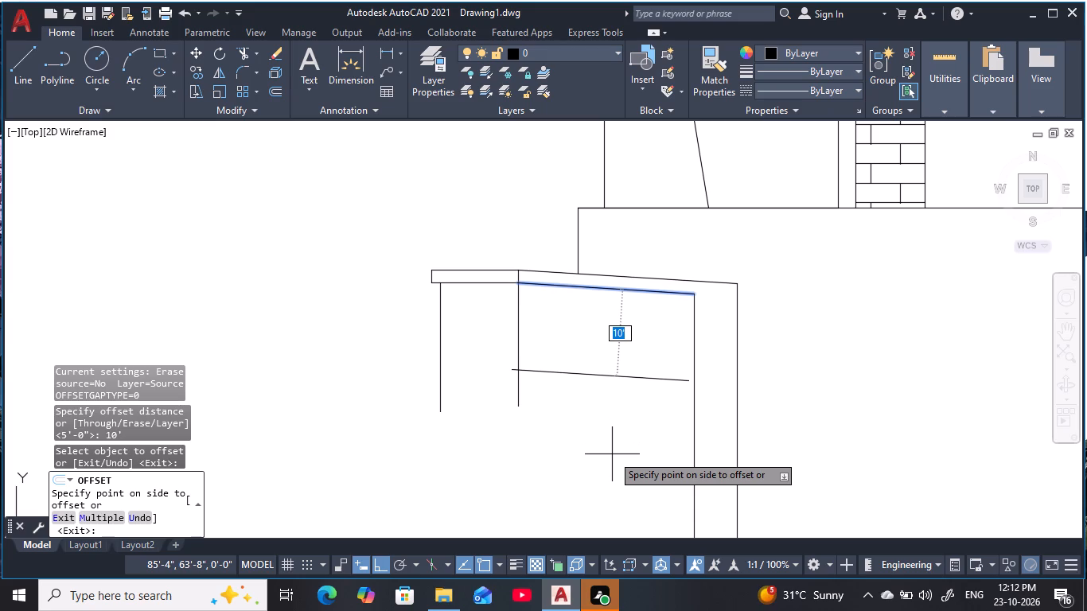
left_click(610, 454)
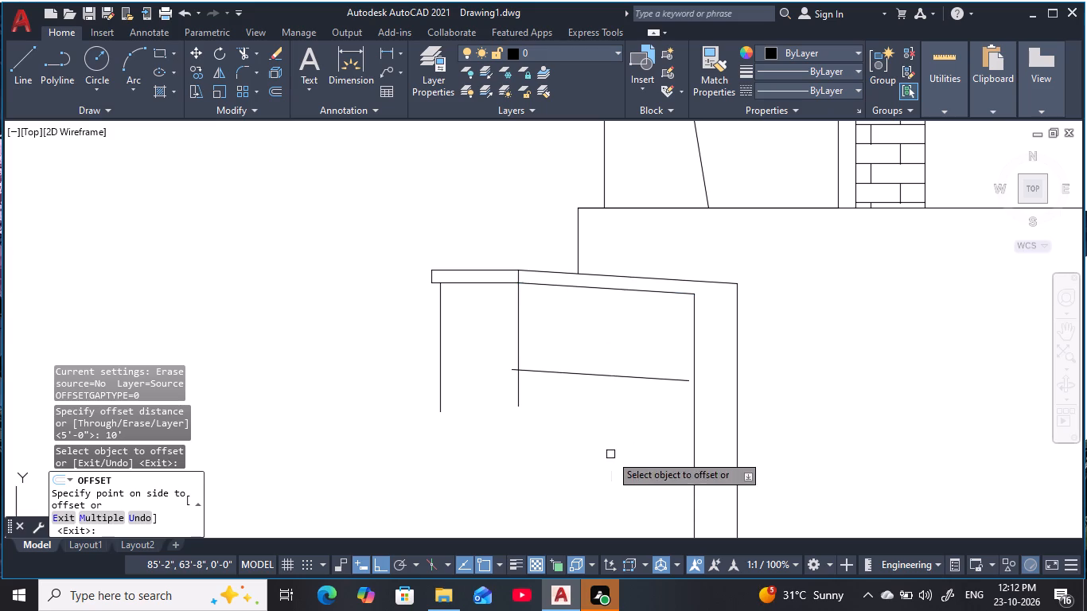
left_click(473, 282)
left_click(517, 430)
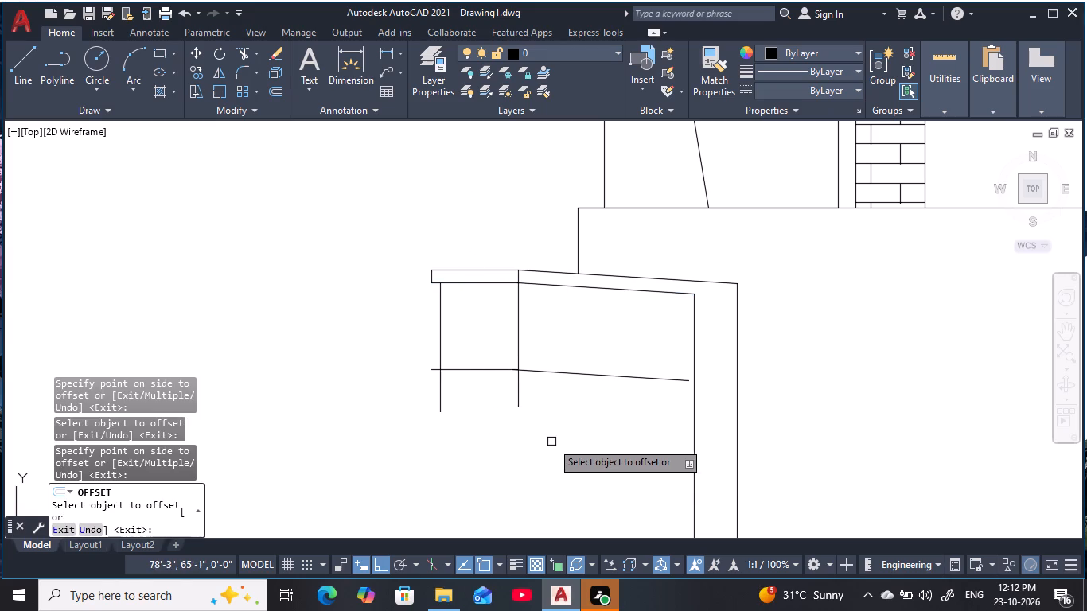
key("Escape")
key("Escape")
key("Escape")
key("Escape")
key("Escape")
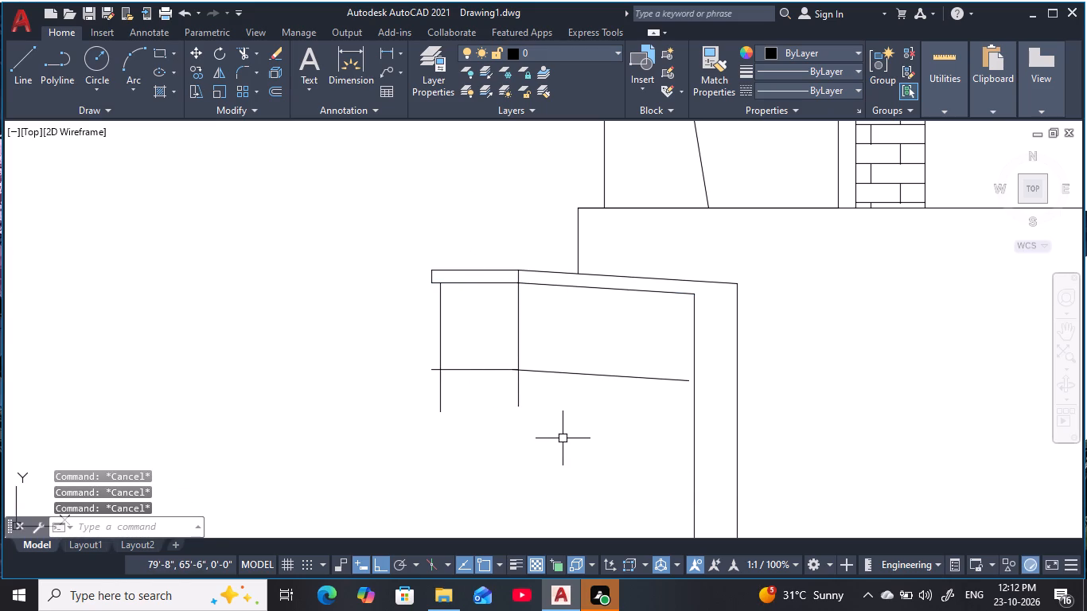
key("Escape")
key("Escape")
key("Escape")
key("Escape")
key("Escape")
key("Escape")
key("Escape")
key("Escape")
key("Escape")
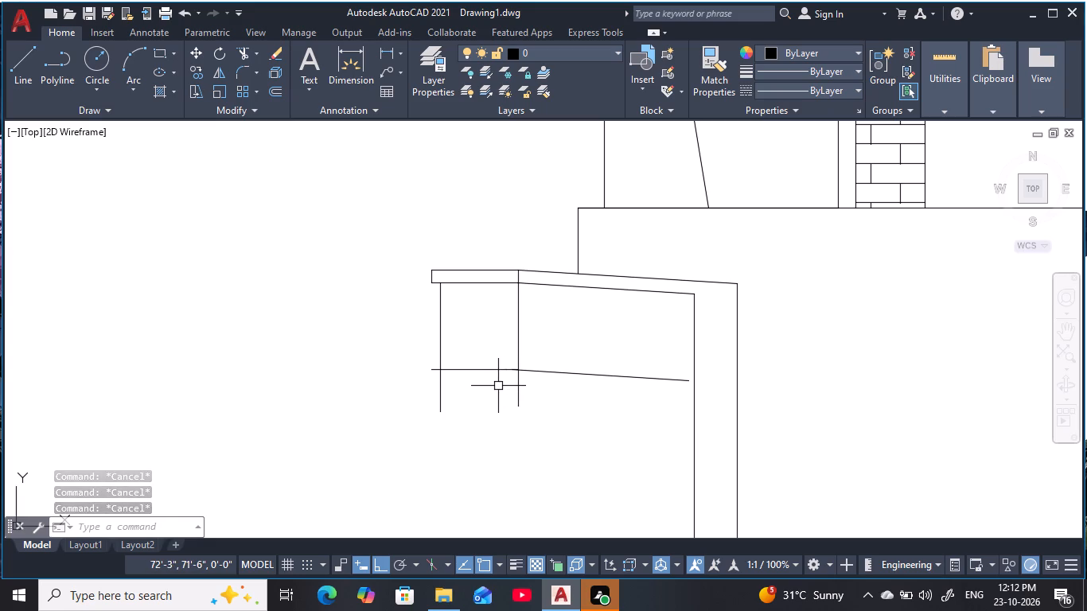
key("Escape")
key("Escape")
key("Escape")
Erase the sloped line offset 10' below the canopy band, keeping the horizontal one.
scroll(532, 368, "up", 1)
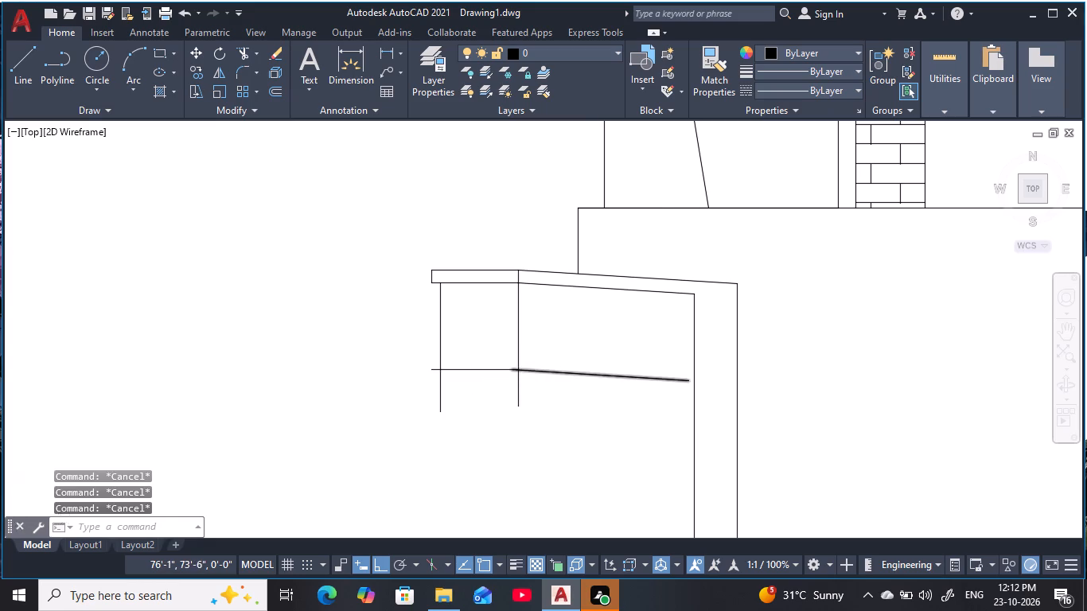
middle_click_drag(532, 368, 516, 354)
key("Escape")
left_click(585, 383)
left_click(547, 326)
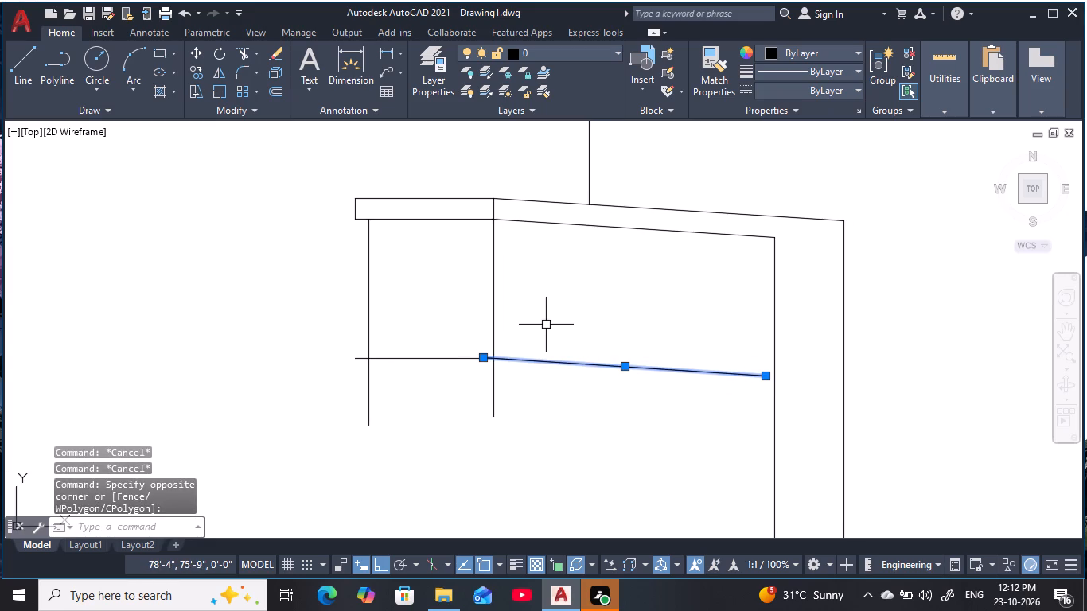
type("e")
key("space")
key("Escape")
key("Escape")
key("Escape")
key("Escape")
key("Escape")
key("Escape")
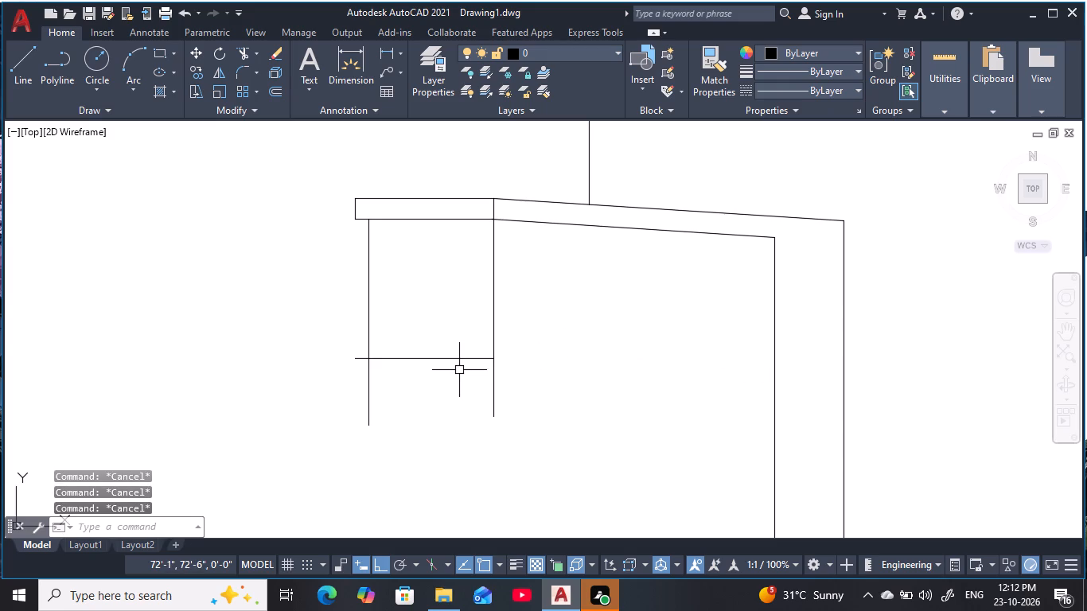
With Ortho off, draw a sloping line about 25'-5" long from the lower horizontal line's midpoint down to the inner long vertical.
key("l")
key("space")
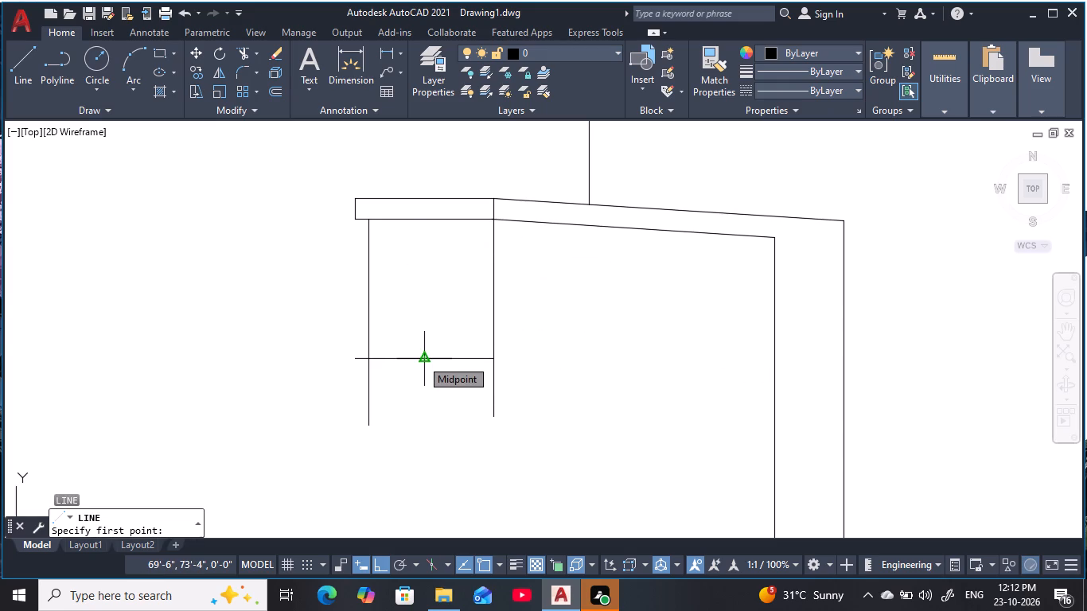
left_click(421, 359)
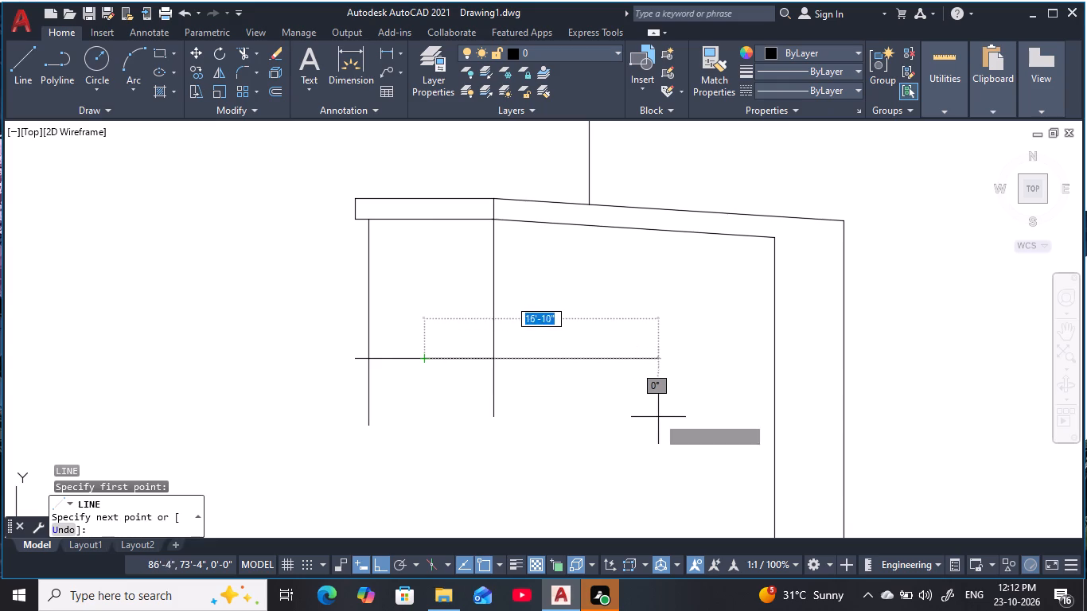
key("F8")
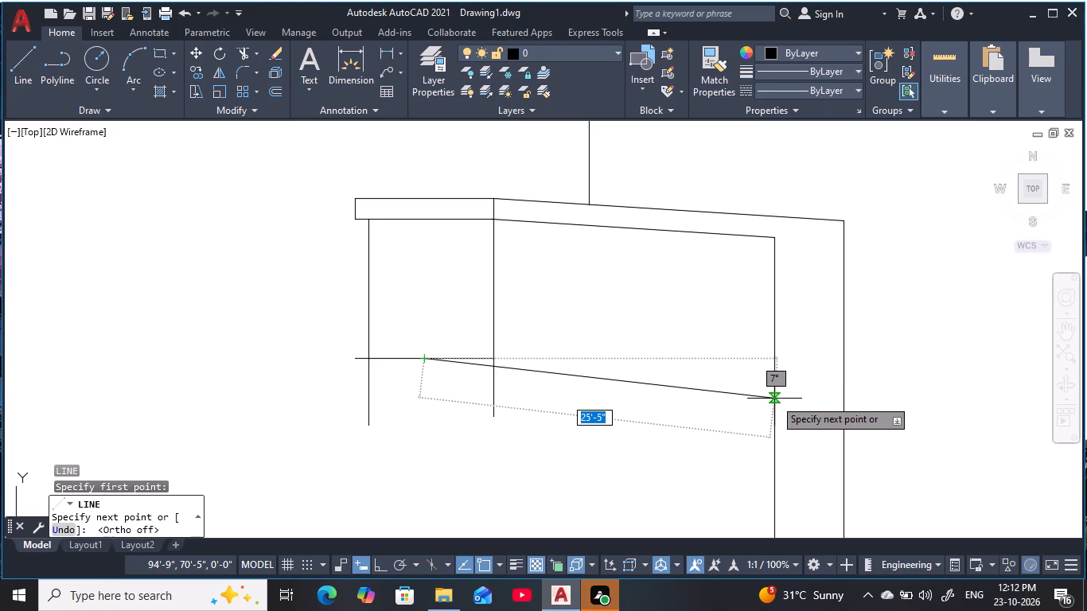
left_click(773, 396)
key("Escape")
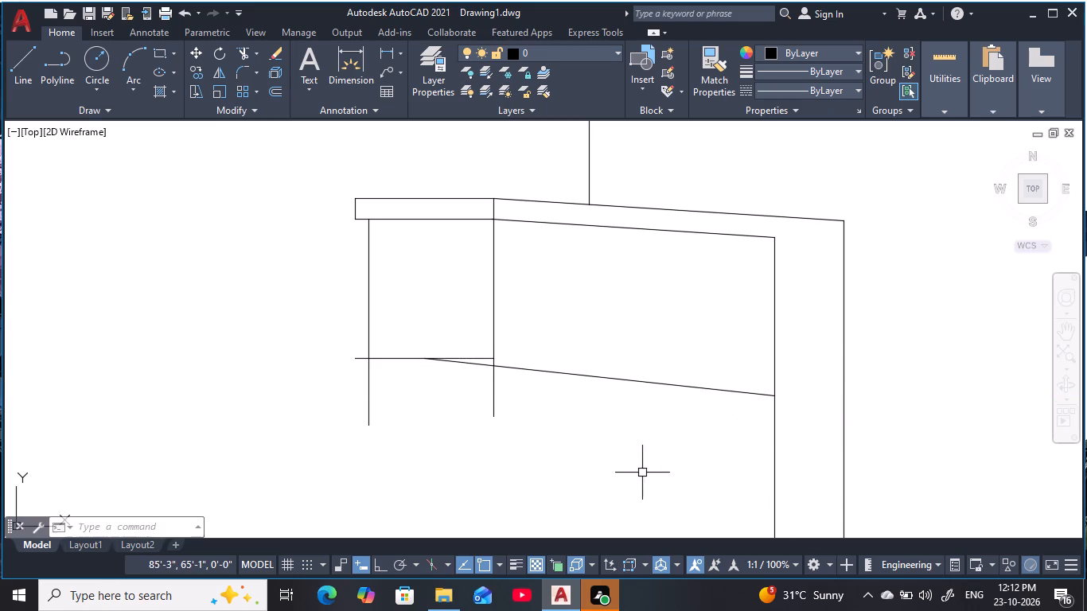
Trim the lower horizontal line beyond the point where the new sloping line starts.
key("Escape")
key("Escape")
key("Escape")
key("Escape")
key("Escape")
key("Escape")
key("Escape")
key("Escape")
key("Escape")
key("Escape")
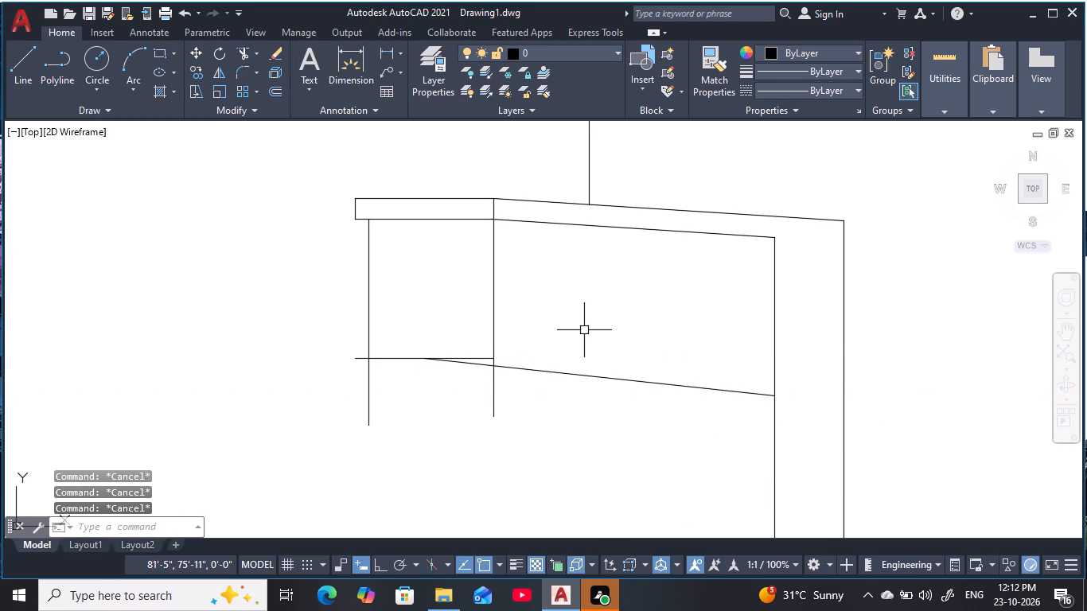
key("t")
key("r")
key("space")
scroll(483, 363, "up", 2)
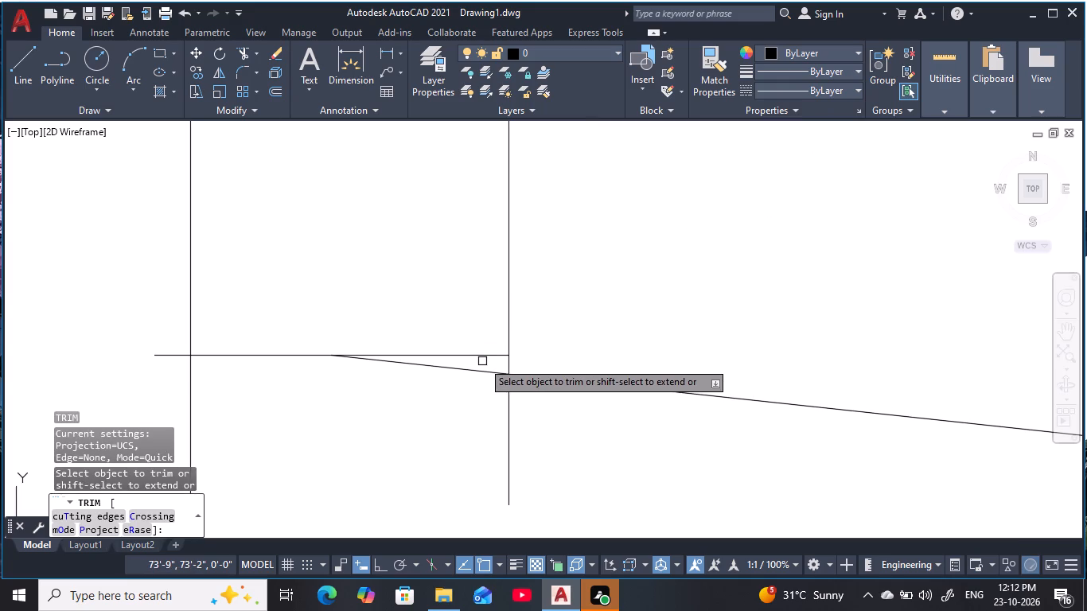
left_click(482, 357)
key("Escape")
scroll(682, 351, "down", 2)
middle_click_drag(686, 347, 665, 326)
key("Escape")
key("Escape")
middle_click_drag(555, 381, 555, 393)
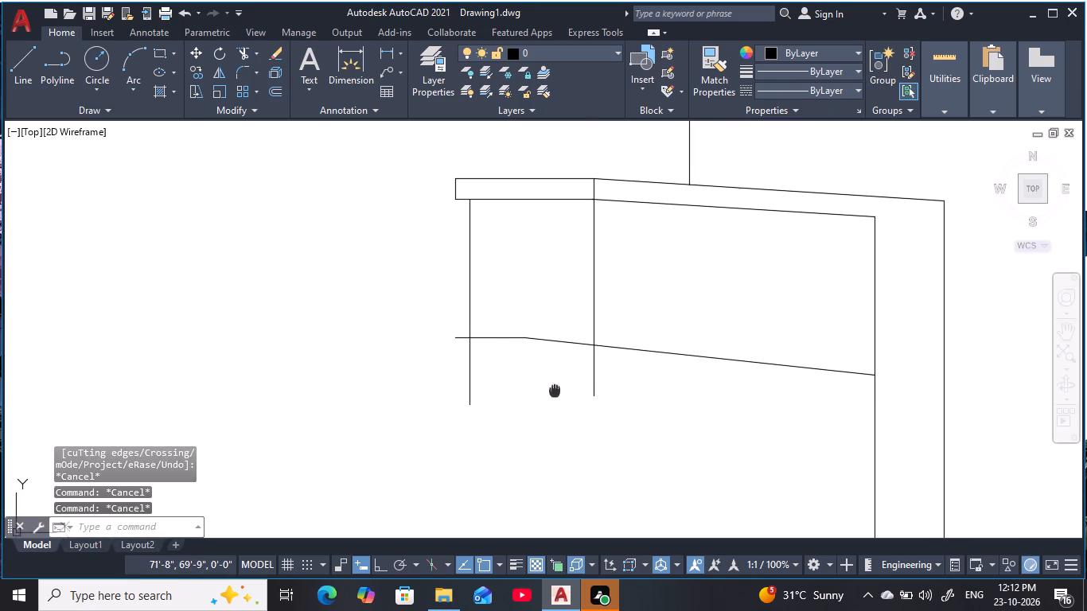
middle_click_drag(555, 393, 550, 414)
key("Escape")
key("Escape")
middle_click_drag(557, 341, 559, 316)
key("Escape")
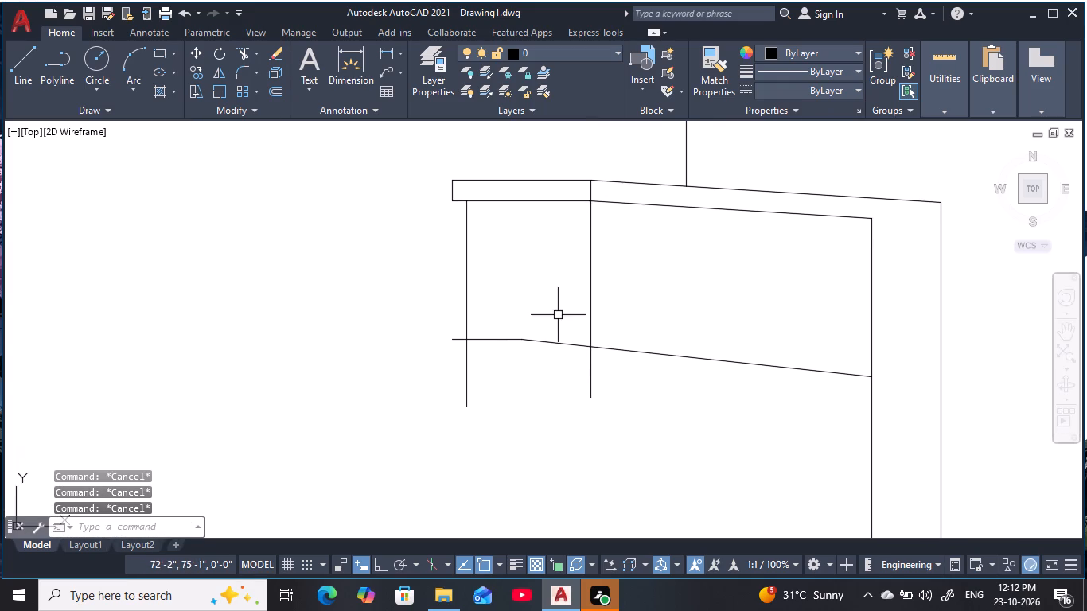
key("Escape")
key("Escape")
key("Escape")
Draw a horizontal line from the lower horizontal line's free end, extending it outward beyond the side block.
key("l")
key("space")
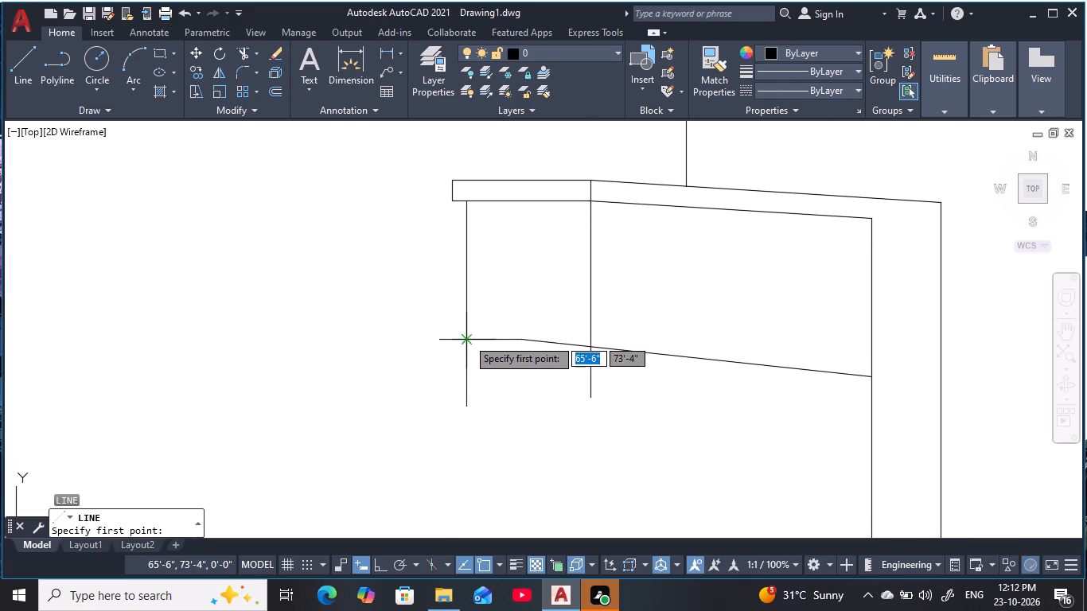
left_click(455, 341)
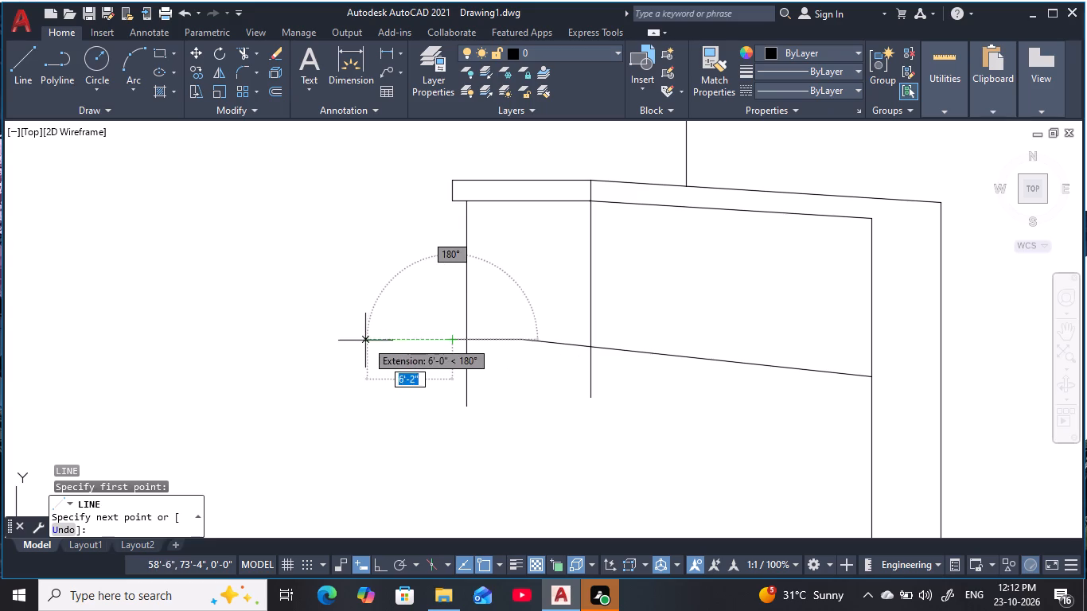
left_click(354, 341)
key("Escape")
key("Escape")
key("Escape")
key("Escape")
key("Escape")
key("Escape")
key("Escape")
key("Escape")
key("Escape")
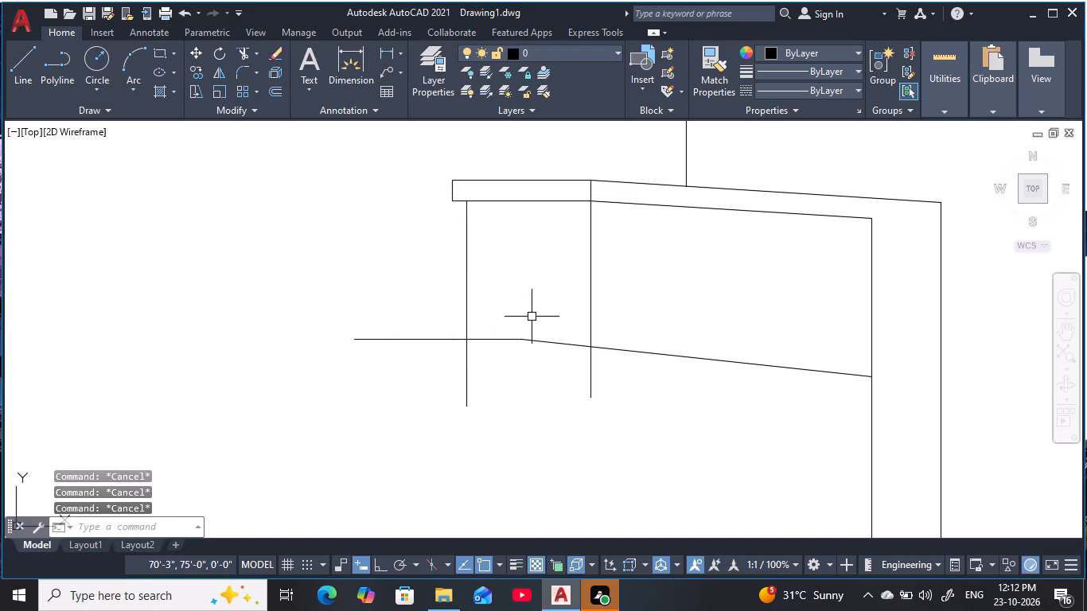
key("Escape")
key("Escape")
middle_click_drag(528, 320, 524, 309)
key("Escape")
key("Escape")
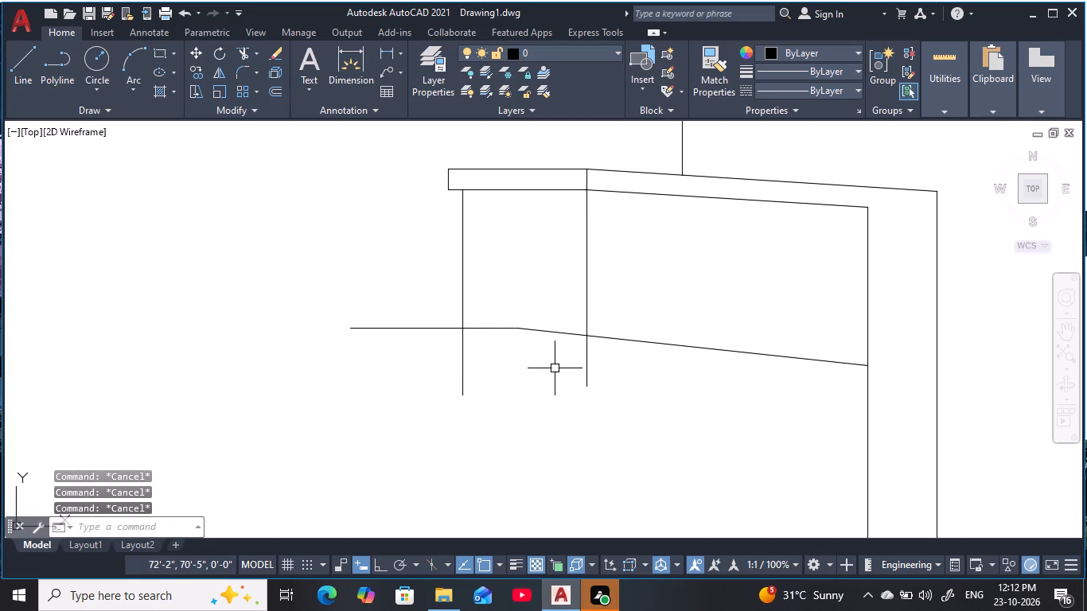
Offset the lower sloping line, its adjoining horizontal line and the outward extension 1' downward.
type("o 1'")
key("space")
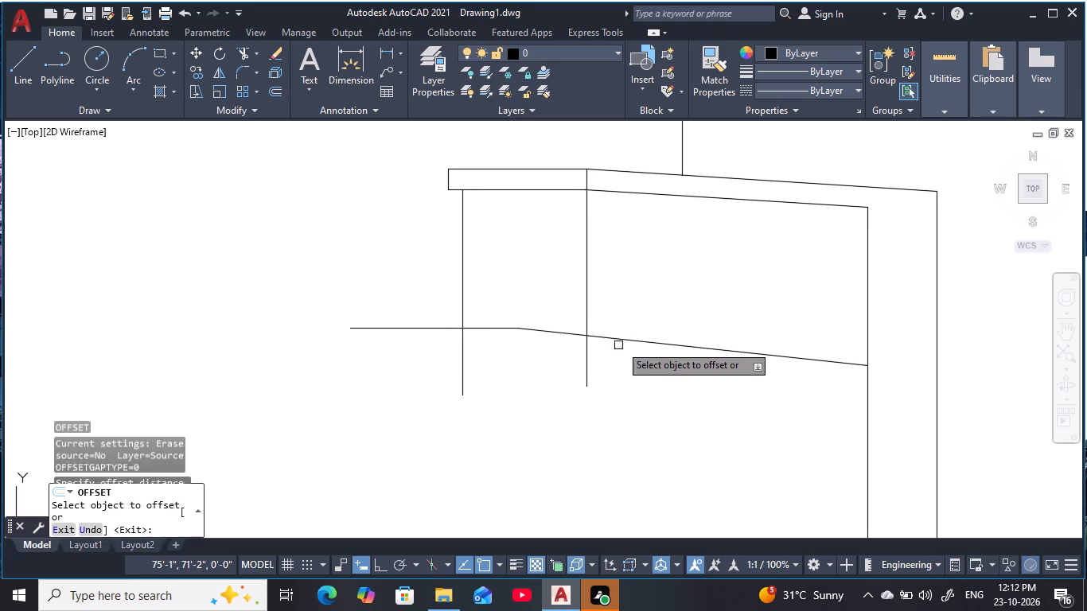
left_click(640, 340)
left_click(653, 438)
left_click(486, 328)
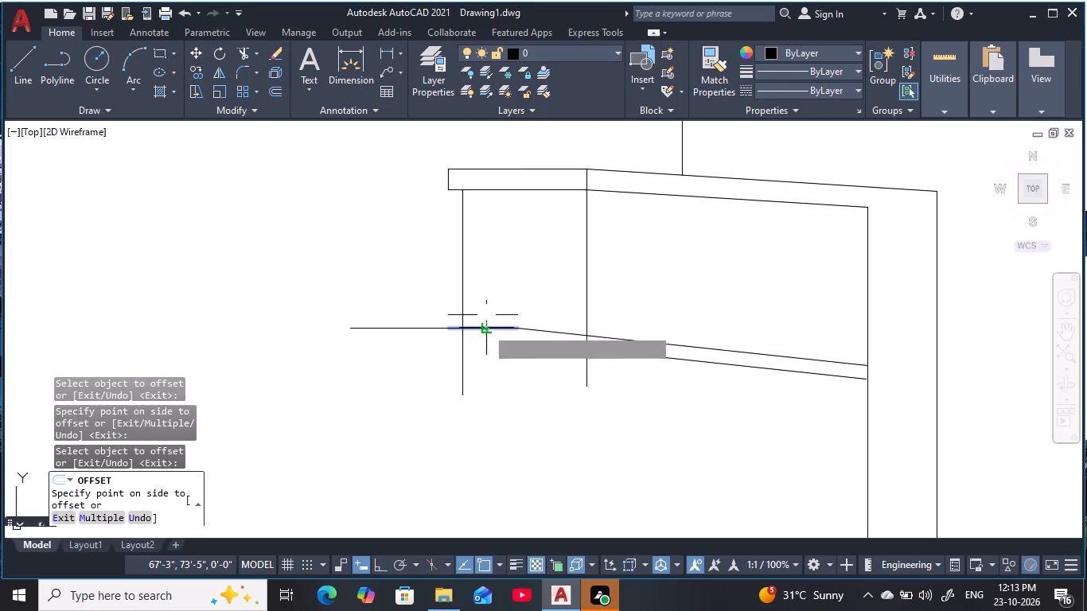
left_click(526, 412)
left_click(426, 327)
left_click(450, 420)
key("Escape")
key("Escape")
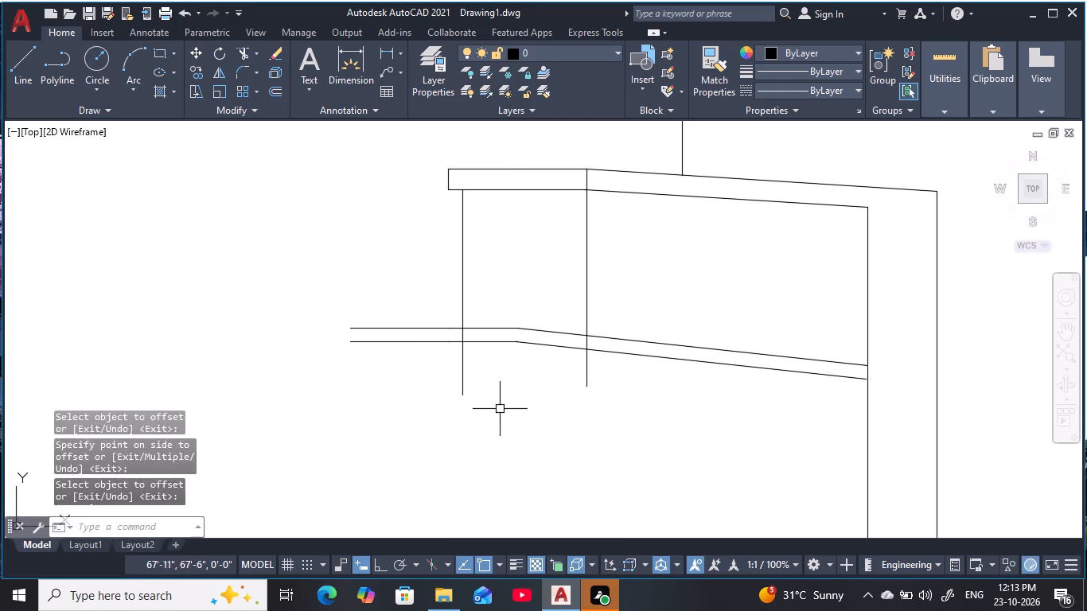
key("Escape")
key("Escape")
middle_click_drag(521, 399, 501, 352)
key("Escape")
key("Escape")
key("Escape")
middle_click_drag(504, 367, 510, 418)
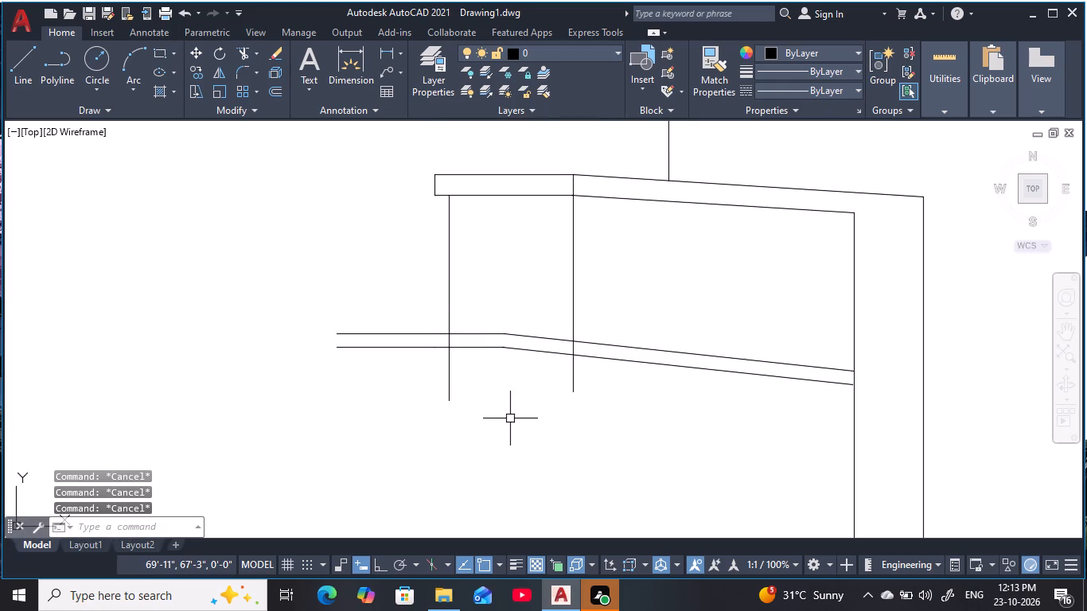
Draw a steeper sloping line about 25'-5" long from the canopy band's upper bend corner to the outer long vertical.
scroll(510, 418, "down", 1)
middle_click_drag(510, 418, 469, 411)
middle_click_drag(565, 328, 559, 335)
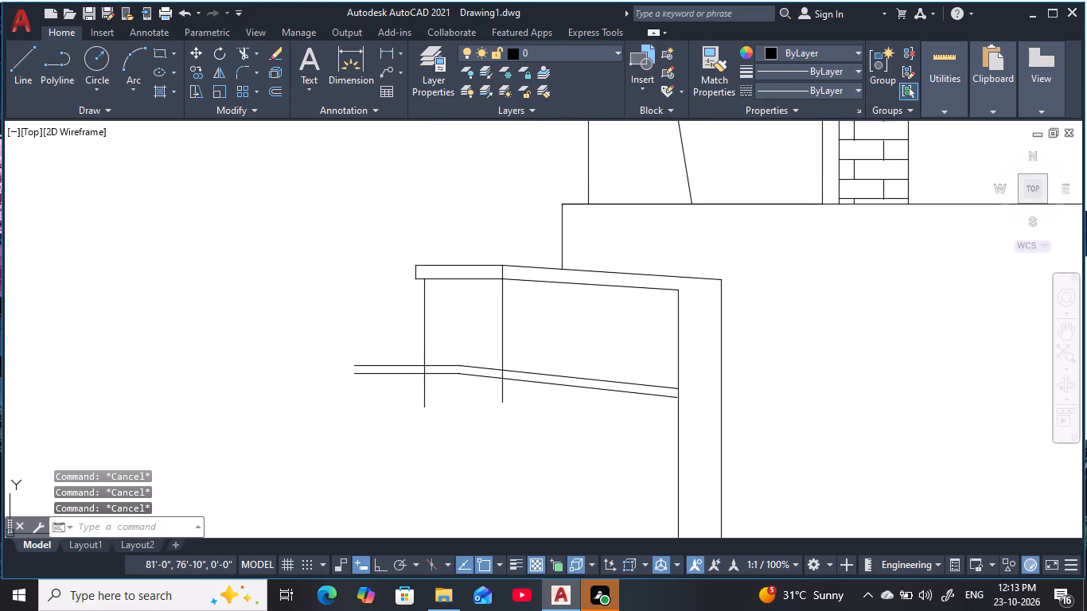
key("Escape")
key("Escape")
key("Escape")
key("Escape")
key("Escape")
key("Escape")
scroll(630, 271, "up", 1)
middle_click_drag(631, 274, 622, 301)
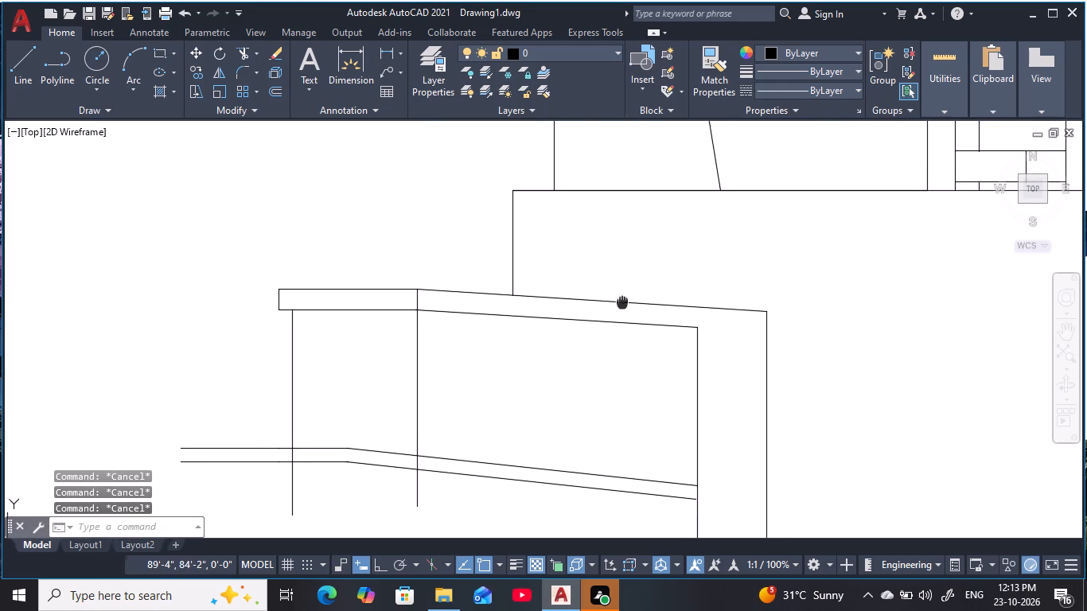
key("Escape")
key("Escape")
scroll(621, 299, "up", 2)
key("Escape")
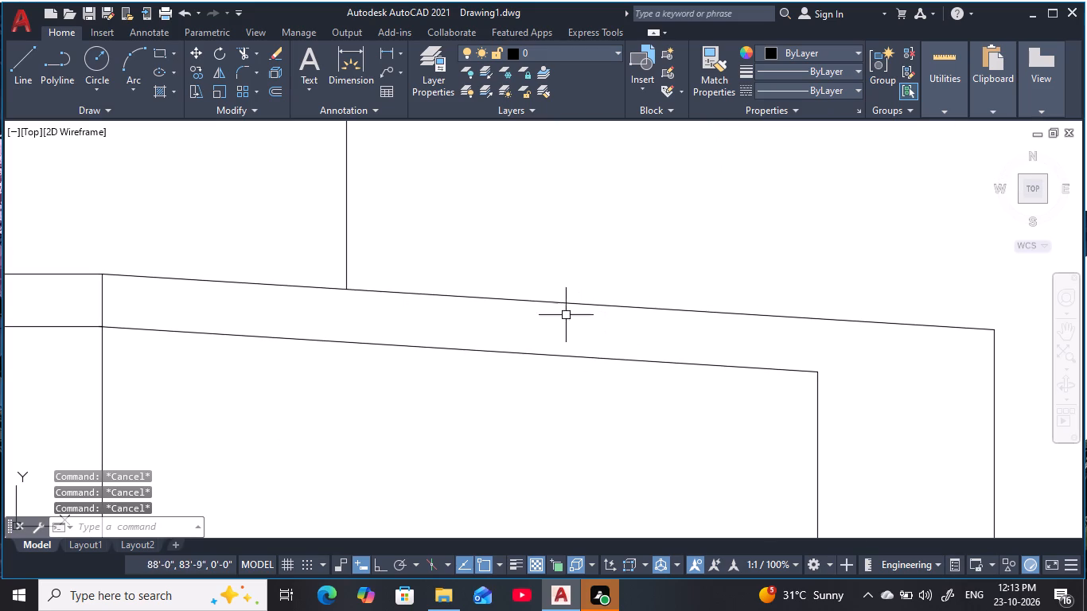
key("Escape")
type("l")
key("space")
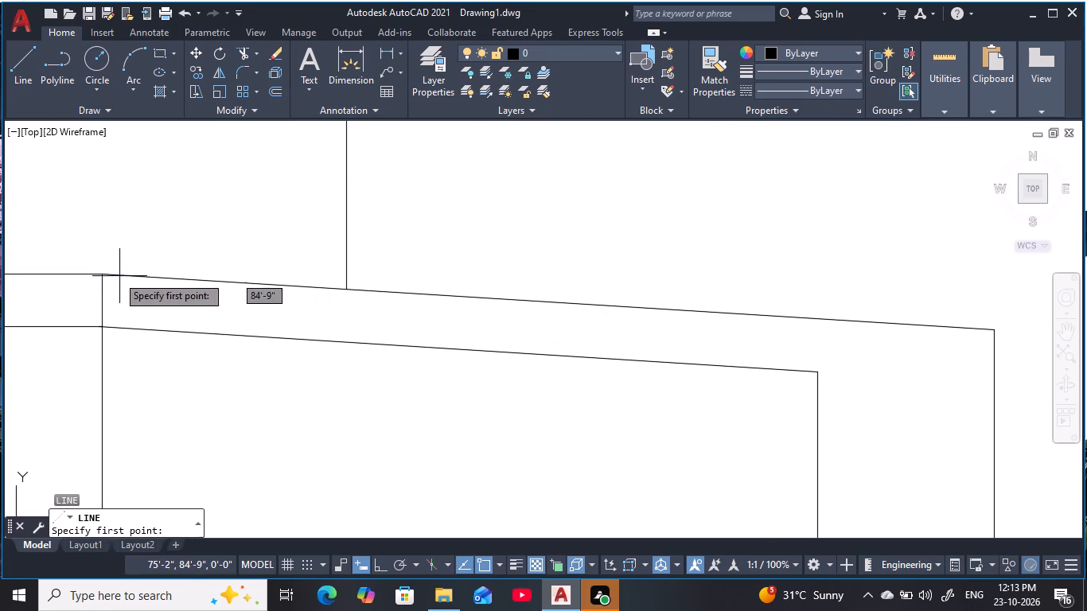
left_click(105, 274)
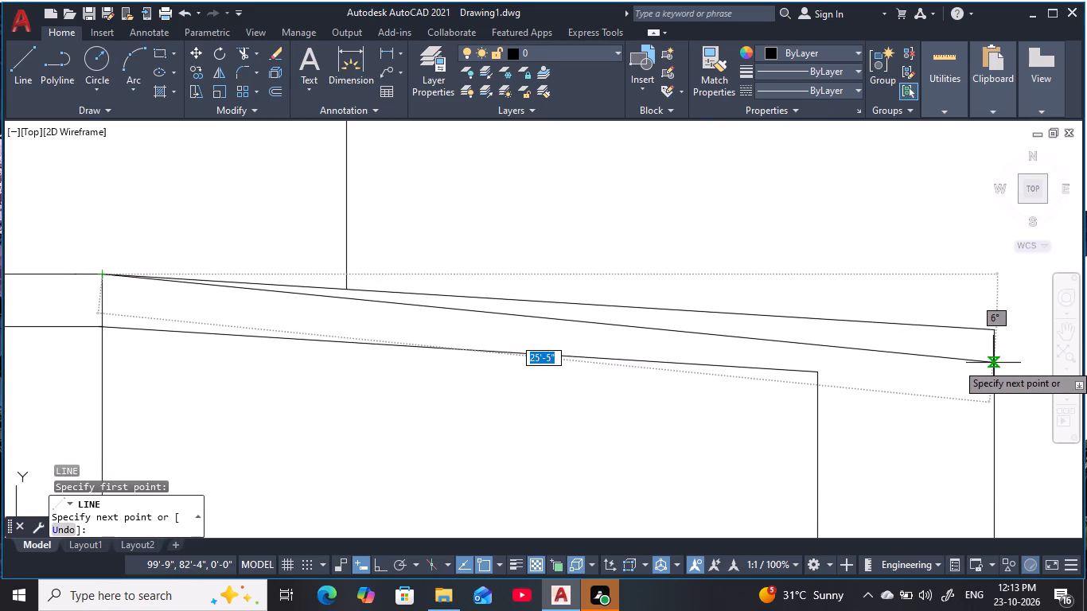
left_click(994, 363)
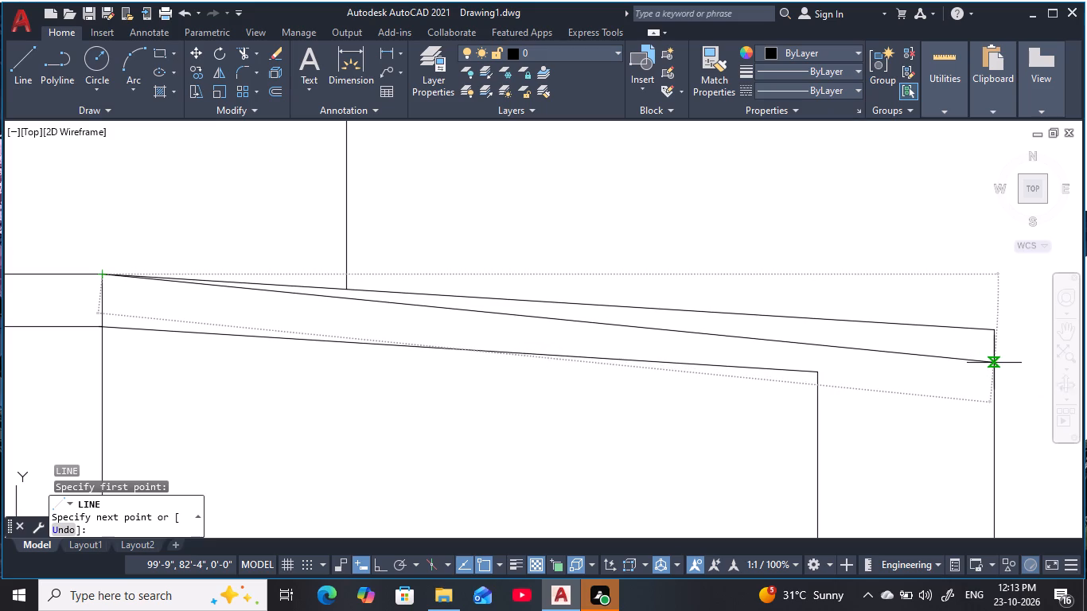
key("Escape")
key("Escape")
key("Escape")
key("Escape")
key("Escape")
middle_click_drag(909, 399, 966, 386)
key("Escape")
key("Escape")
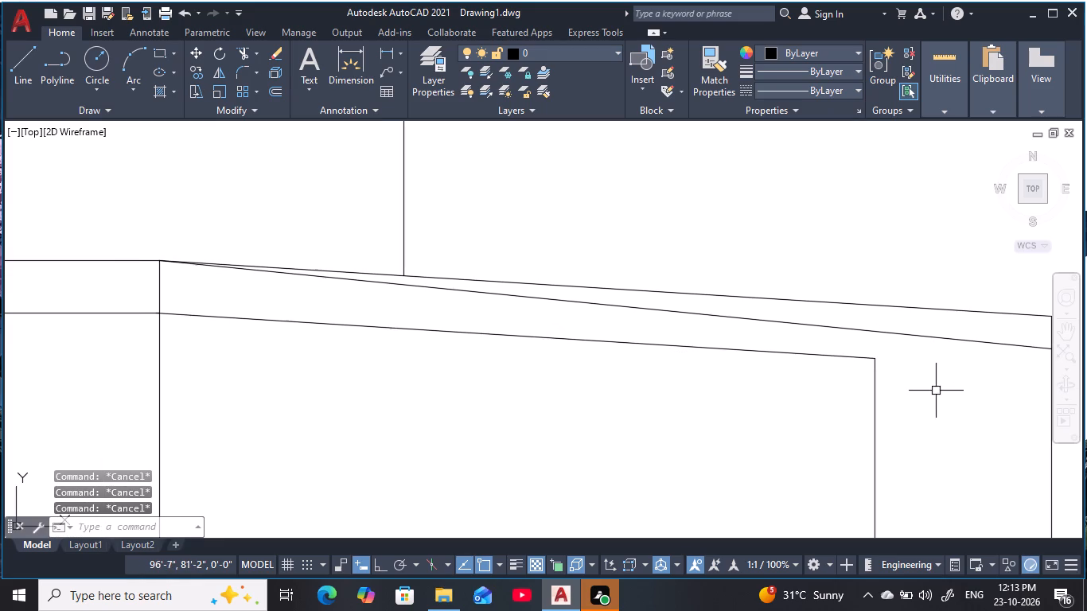
Remove the band's original upper sloped line by trimming it beyond the tower base's vertical and erasing the remaining piece.
key("t")
key("r")
key("space")
left_click(895, 309)
scroll(617, 450, "down", 1)
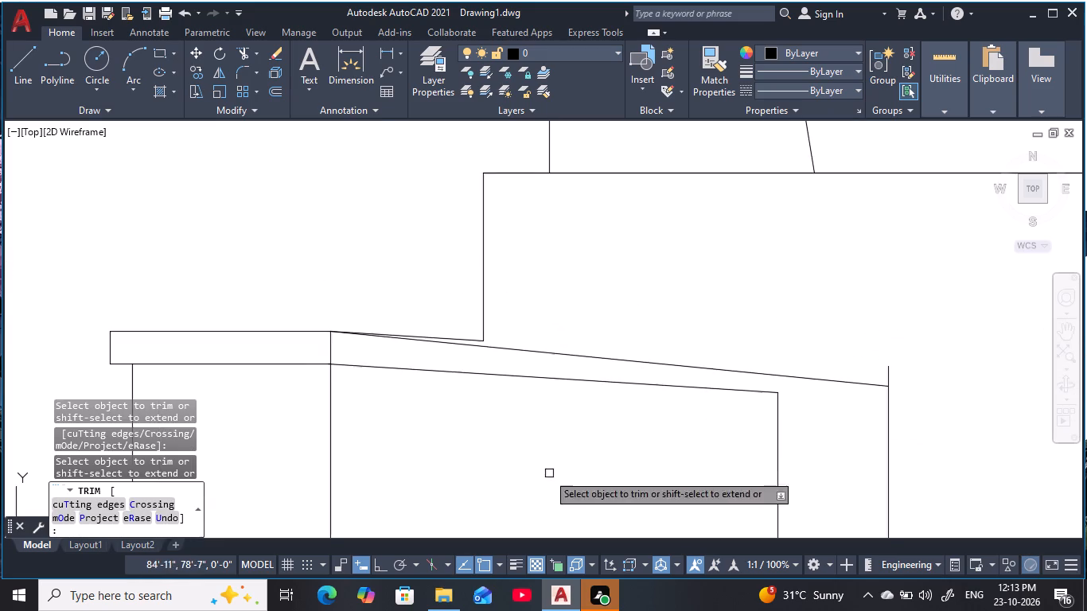
middle_click_drag(540, 475, 539, 427)
key("Escape")
key("Escape")
key("Escape")
key("Escape")
scroll(466, 288, "up", 2)
key("Escape")
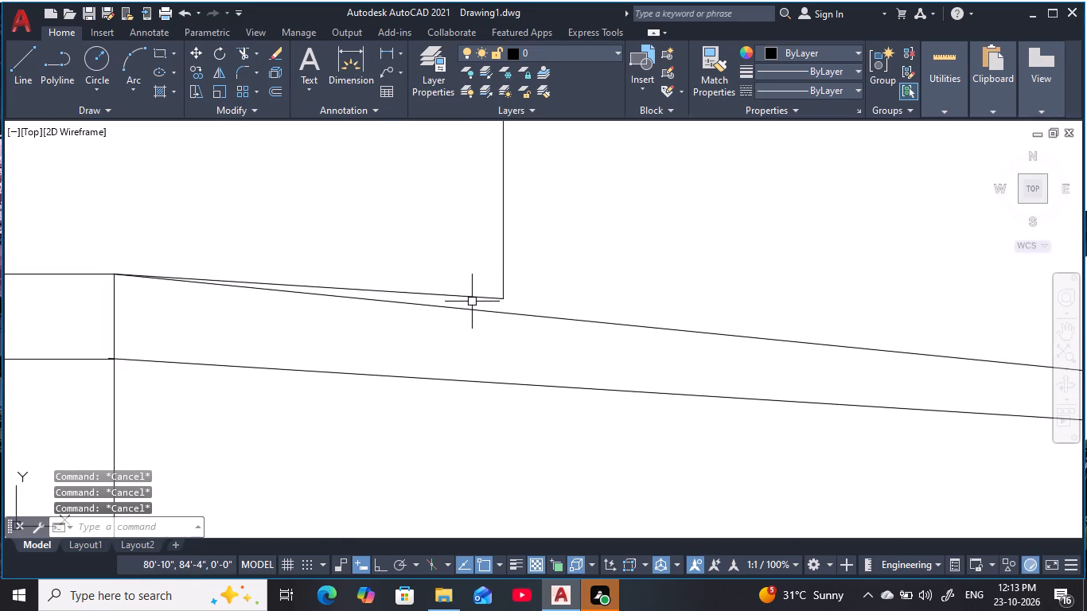
left_click(472, 298)
type("e")
key("space")
scroll(468, 346, "down", 3)
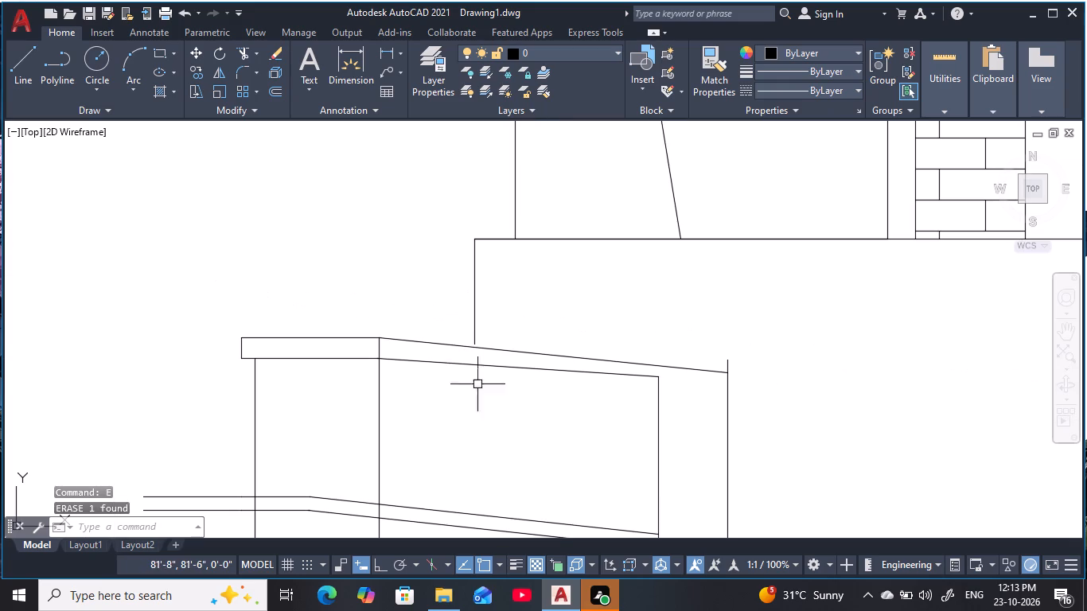
middle_click_drag(529, 431, 530, 399)
key("Escape")
key("Escape")
key("Escape")
key("Escape")
key("Escape")
Erase the canopy band's original lower sloped line.
scroll(641, 351, "up", 1)
key("Escape")
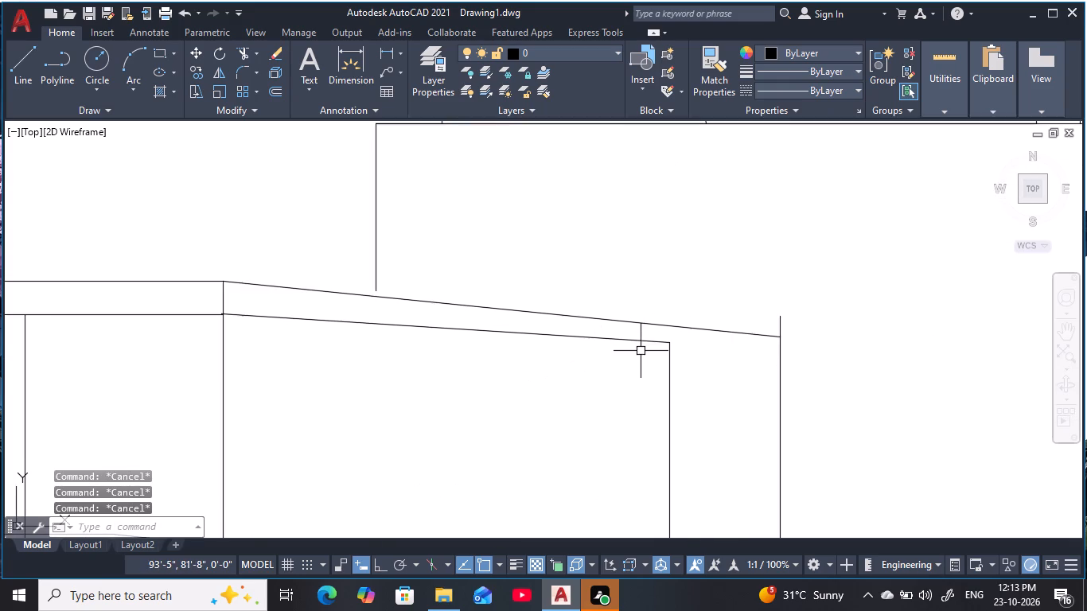
key("Escape")
scroll(641, 351, "up", 1)
key("Escape")
left_click(620, 342)
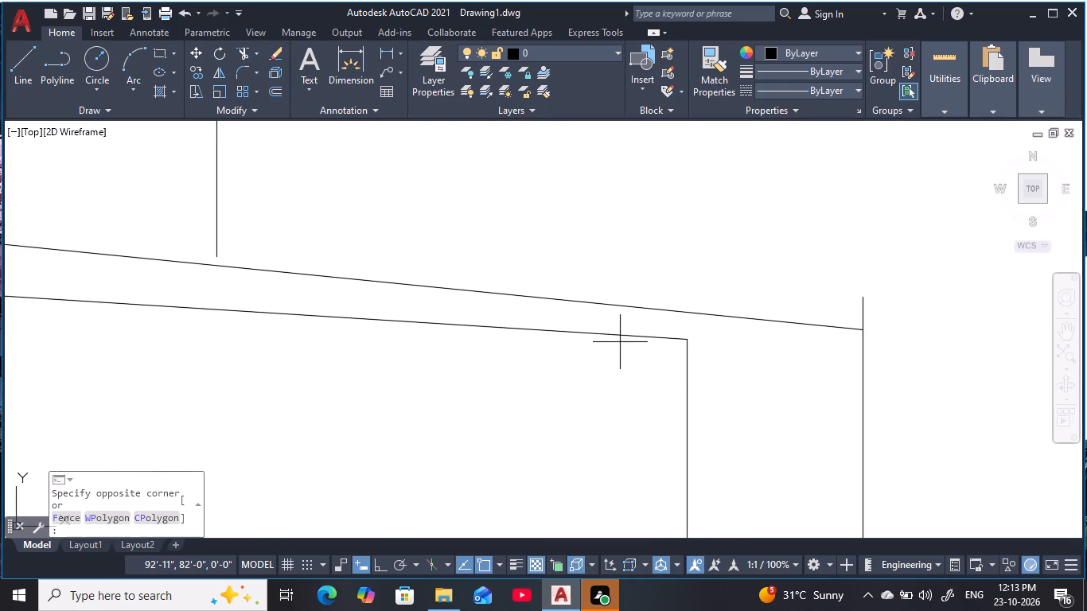
left_click(606, 327)
type("e")
key("space")
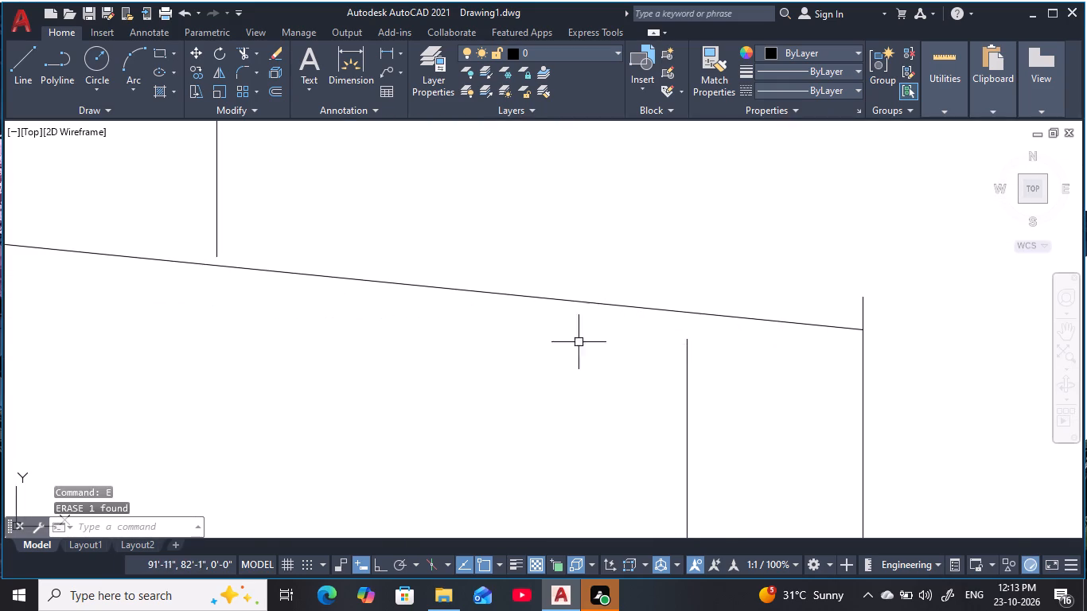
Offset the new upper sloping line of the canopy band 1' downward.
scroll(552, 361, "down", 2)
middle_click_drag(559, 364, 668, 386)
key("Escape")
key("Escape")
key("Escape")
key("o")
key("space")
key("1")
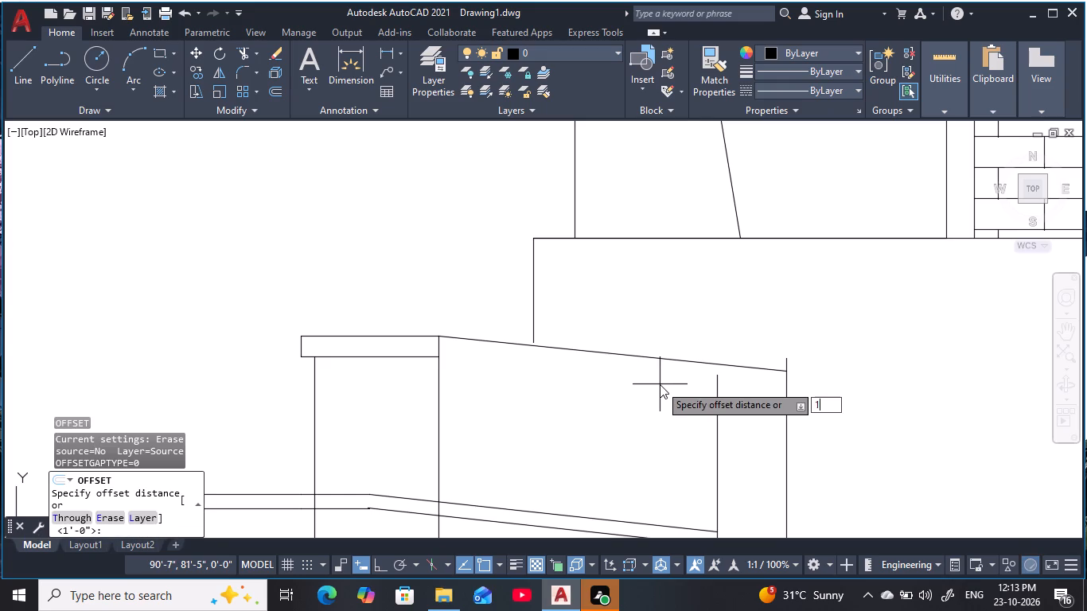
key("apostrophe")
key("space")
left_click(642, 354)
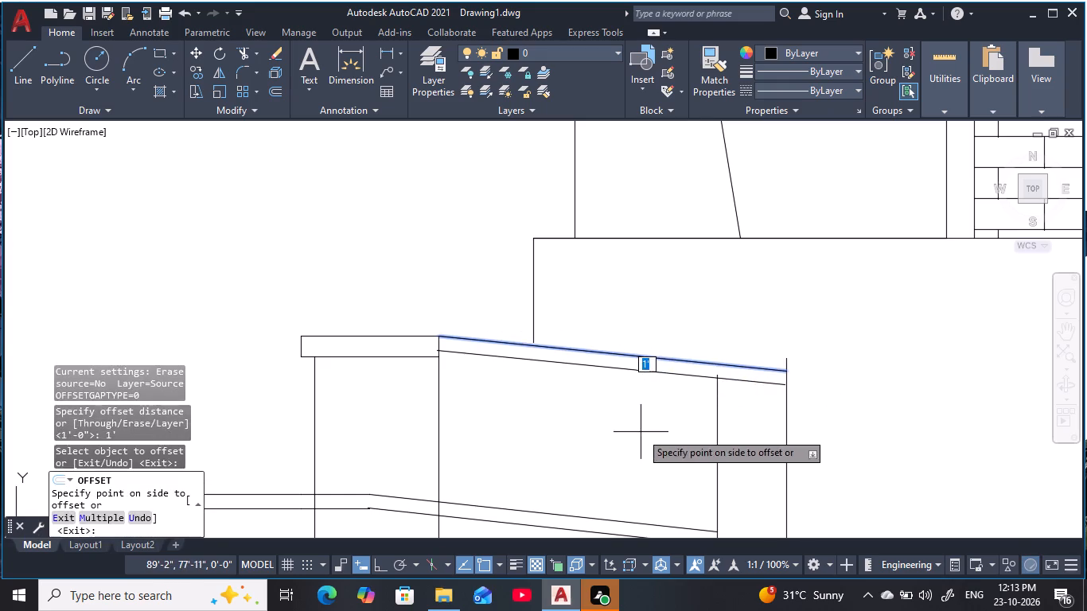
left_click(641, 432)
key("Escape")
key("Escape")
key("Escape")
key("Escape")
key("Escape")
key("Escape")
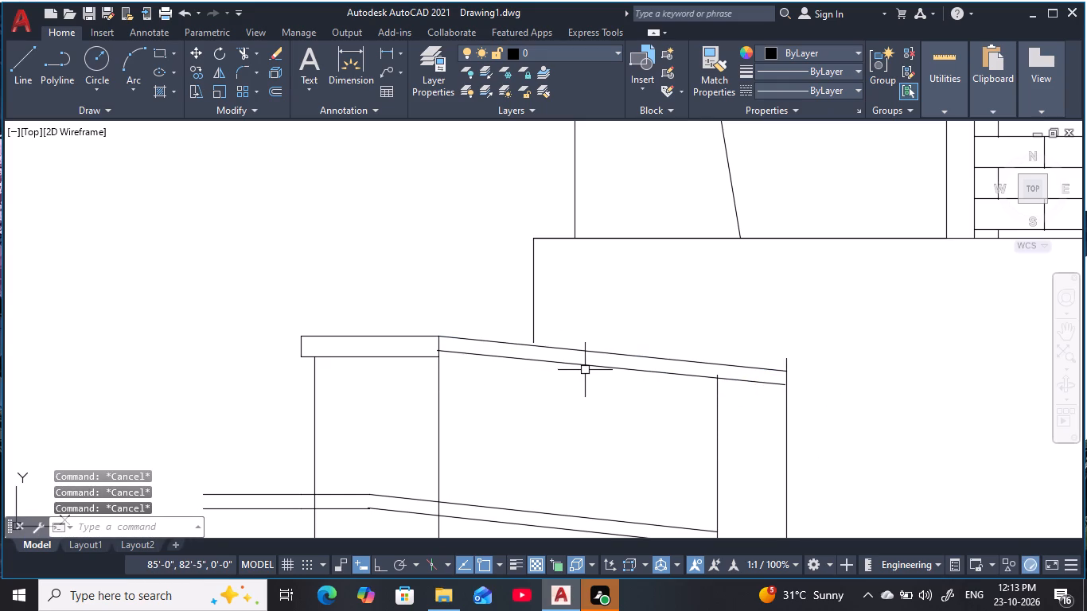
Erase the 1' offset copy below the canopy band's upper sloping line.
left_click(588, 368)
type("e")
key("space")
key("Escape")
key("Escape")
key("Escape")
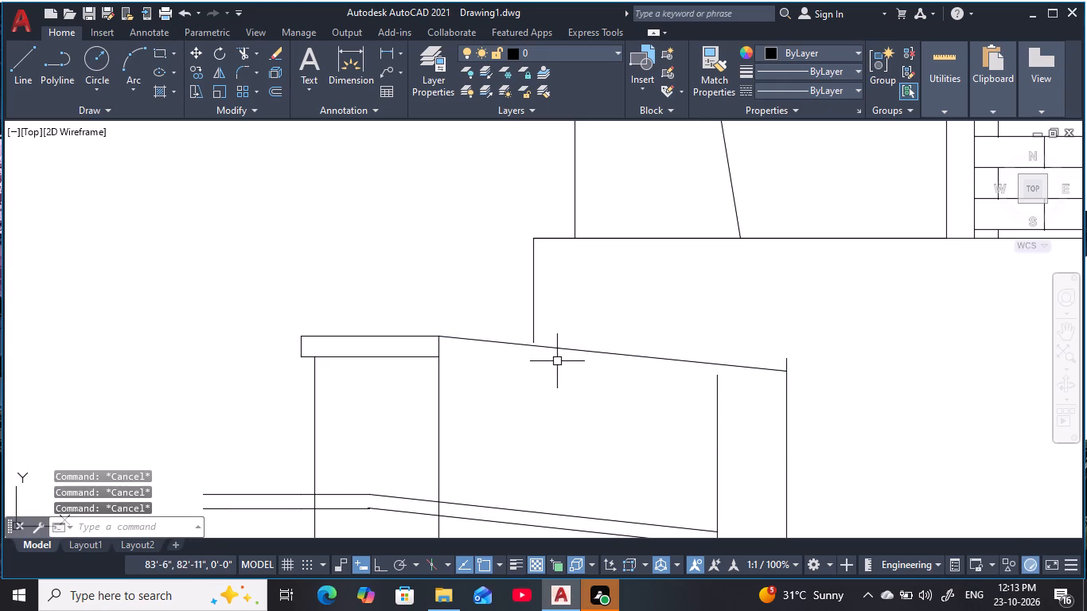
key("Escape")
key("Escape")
Measure the vertical depth of the canopy band at its flat end.
key("d")
type("li")
key("space")
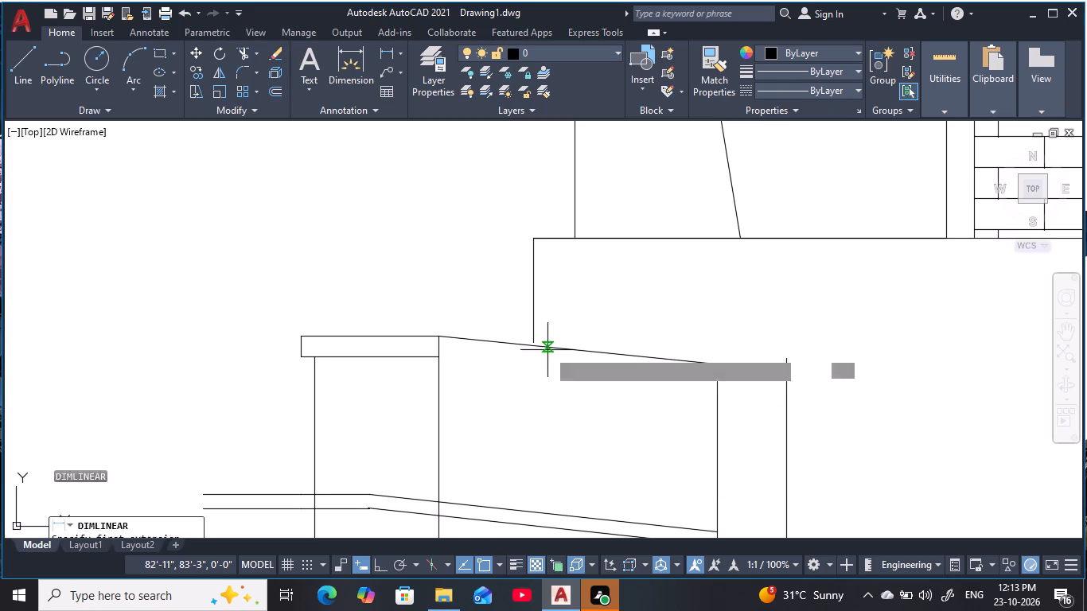
left_click(438, 343)
left_click(440, 360)
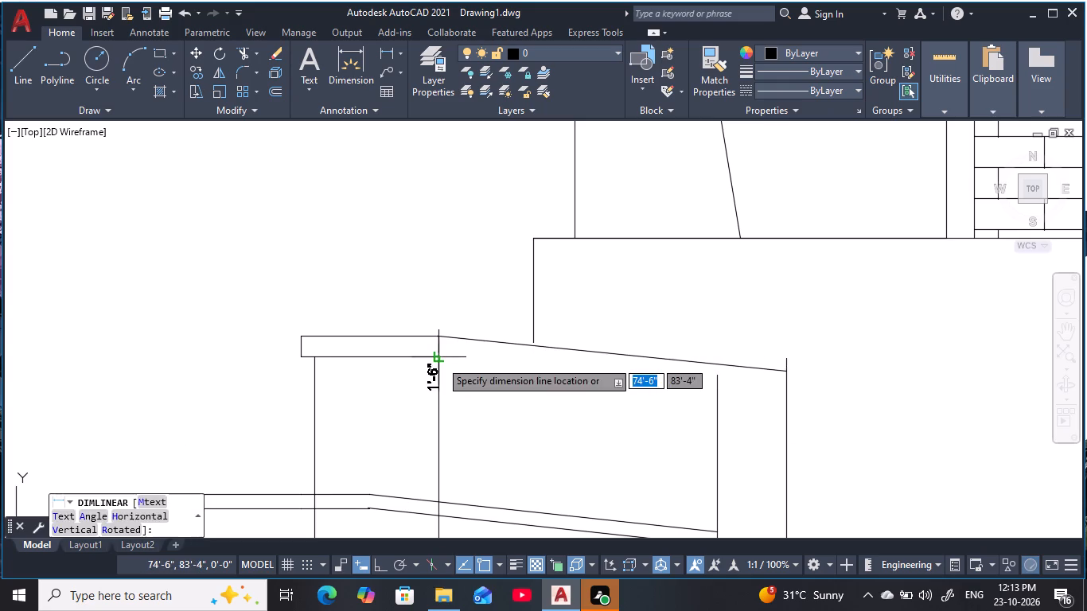
key("Escape")
key("Escape")
key("Escape")
key("Escape")
Offset the canopy band's upper sloping line 1'6" downward.
key("o")
key("space")
type("1'")
type("6")
key("space")
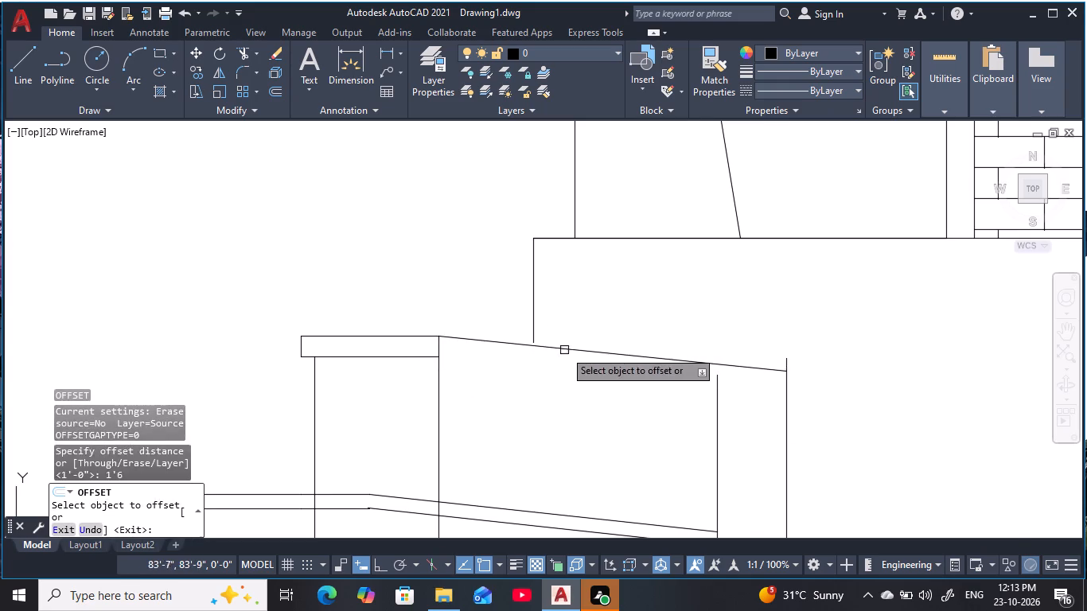
left_click(566, 349)
left_click(558, 407)
key("Escape")
key("Escape")
key("Escape")
key("Escape")
Extend the inner vertical of the tower base up to the canopy band's upper sloping line.
type("ex")
key("space")
left_click(715, 406)
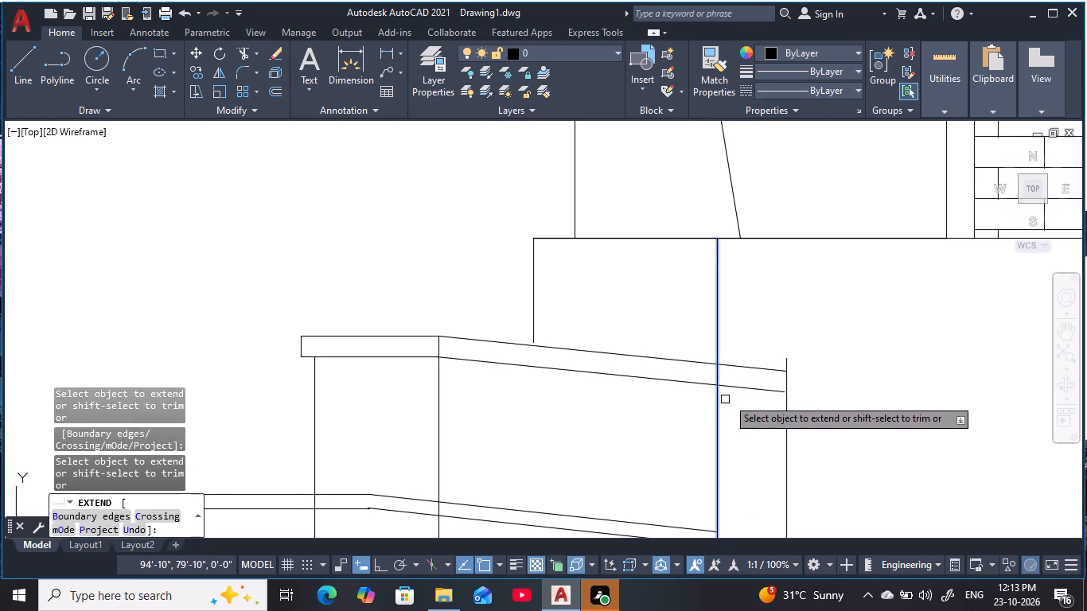
key("Escape")
key("Escape")
key("Escape")
key("Escape")
key("Escape")
Trim the outer vertical's stub above the canopy band's upper sloping line.
type("tr")
key("space")
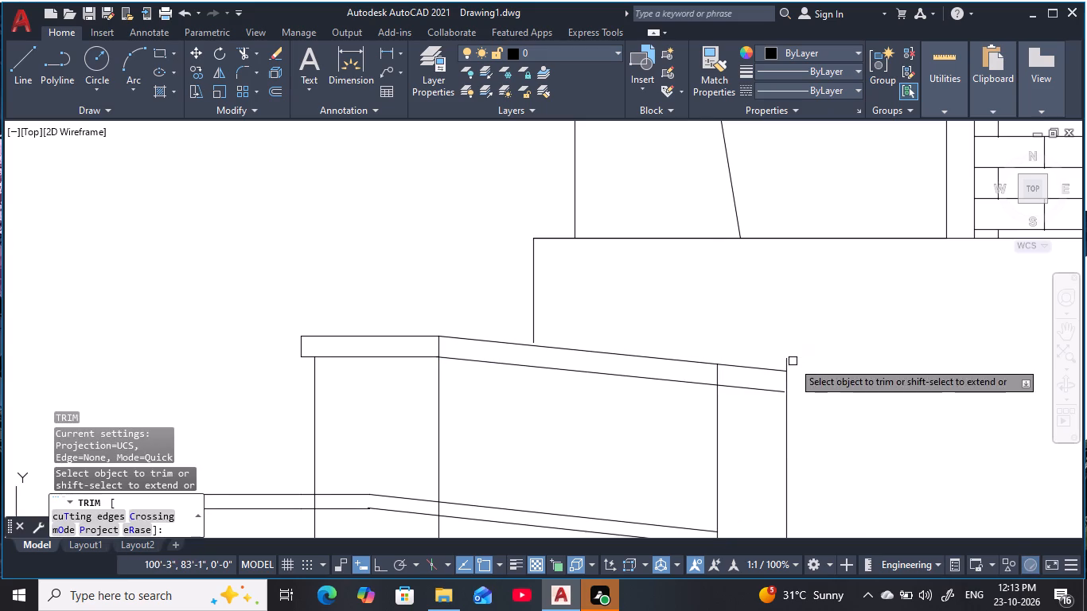
left_click(787, 364)
key("Escape")
key("Escape")
key("Escape")
key("Escape")
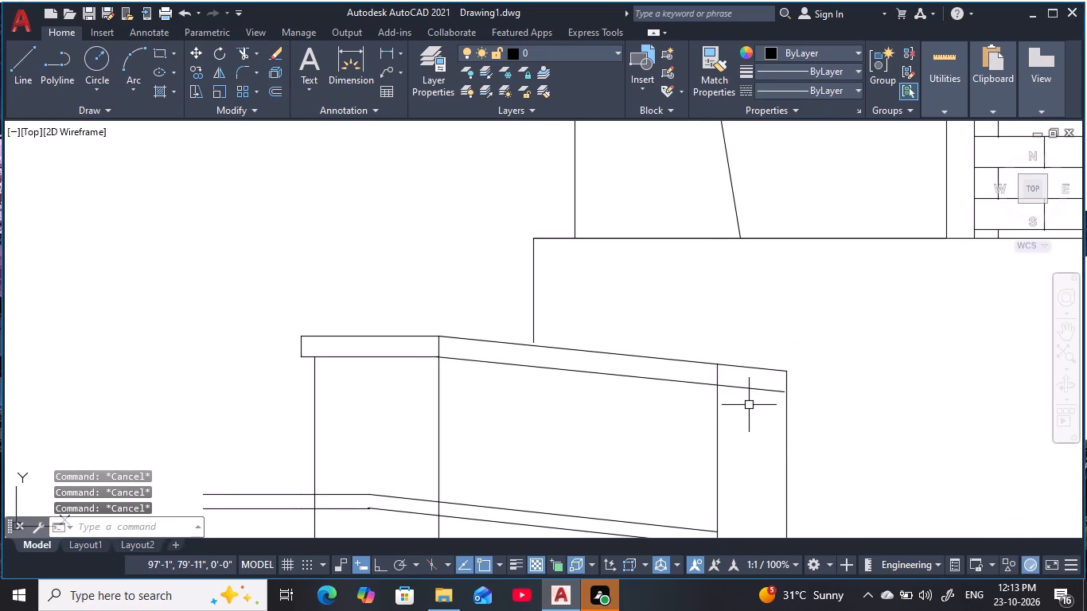
Extend the canopy band's lower sloping line to the outer vertical.
type("ex")
key("space")
left_click(773, 389)
key("Escape")
Erase the lower band's bottom edge: its sloping line and both horizontal pieces.
scroll(735, 438, "down", 1)
middle_click_drag(735, 437, 734, 341)
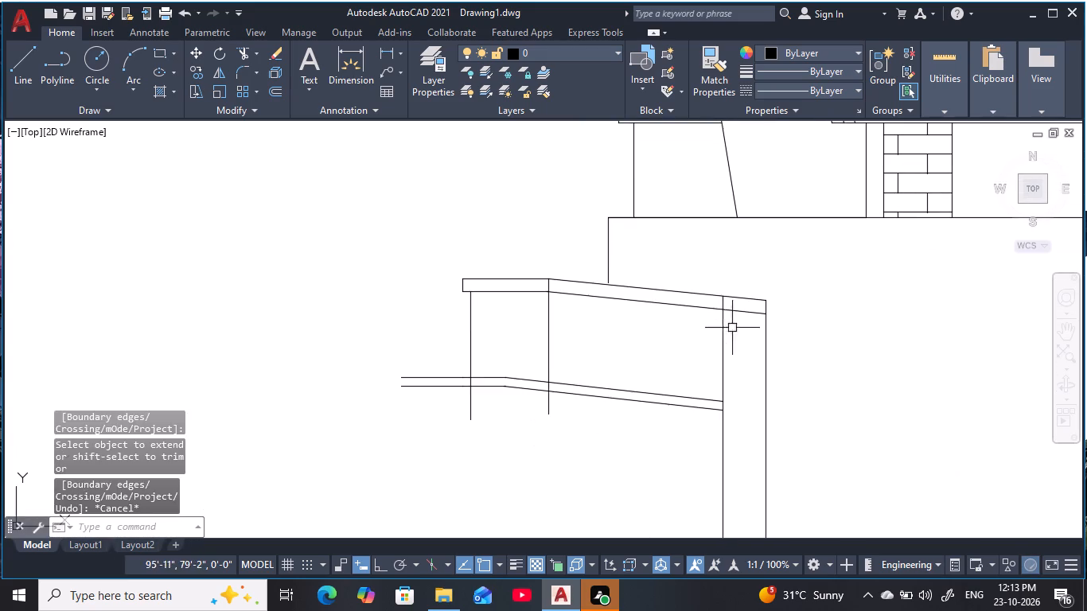
key("Escape")
key("Escape")
middle_click_drag(597, 358, 582, 321)
key("Escape")
key("Escape")
key("Escape")
middle_click_drag(609, 320, 608, 327)
key("Escape")
key("Escape")
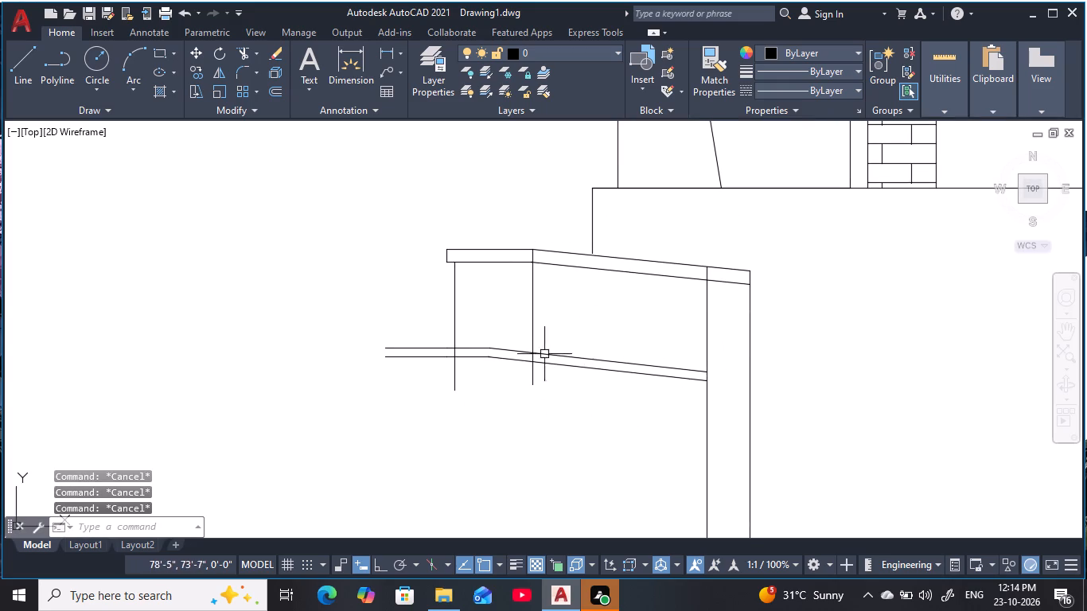
key("Escape")
key("Escape")
key("Escape")
left_click(625, 376)
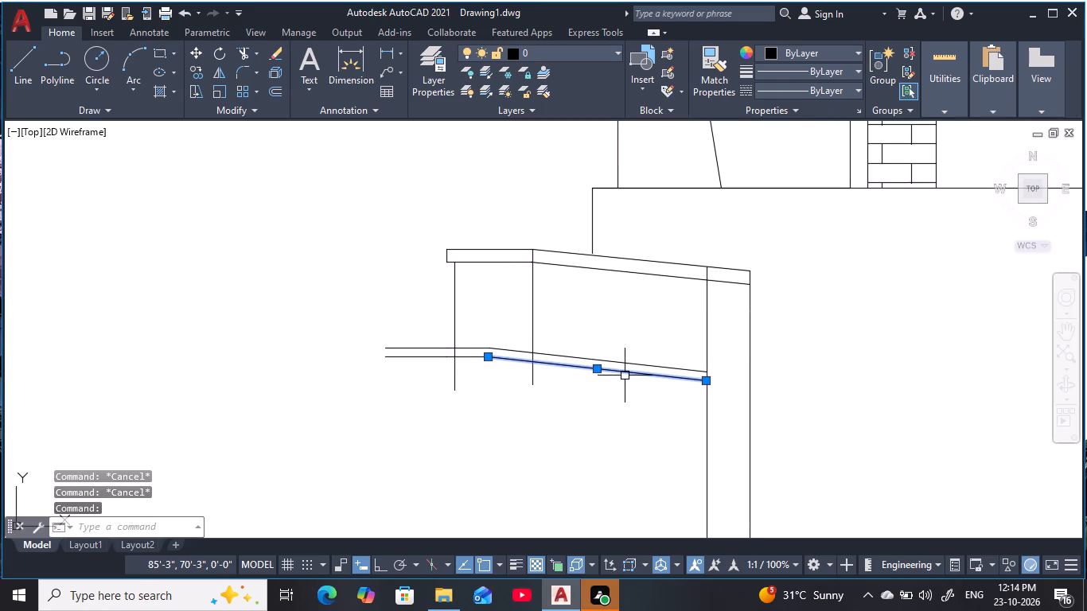
type("e")
key("space")
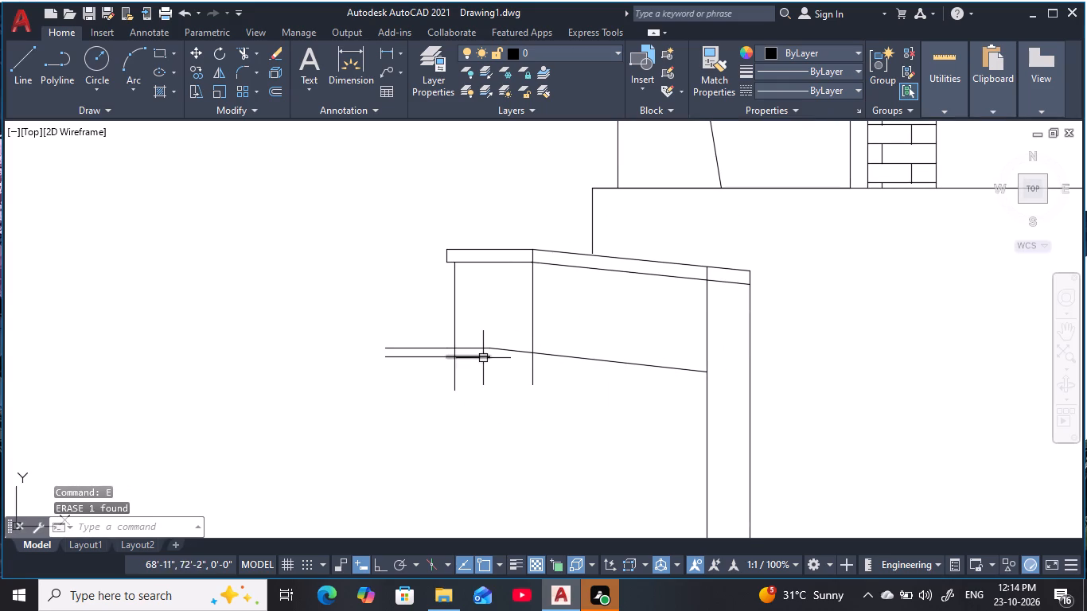
left_click(483, 358)
type("e")
key("space")
left_click(431, 359)
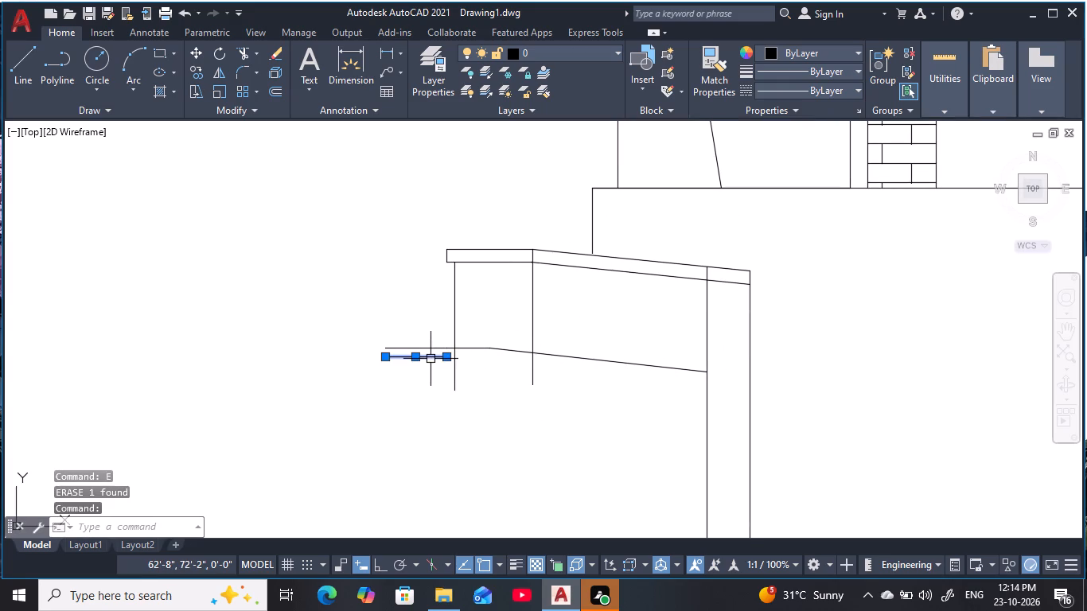
type("e")
key("space")
key("Escape")
key("Escape")
Join the horizontal and sloping pieces of the lower band's top edge into one polyline.
left_click(333, 323)
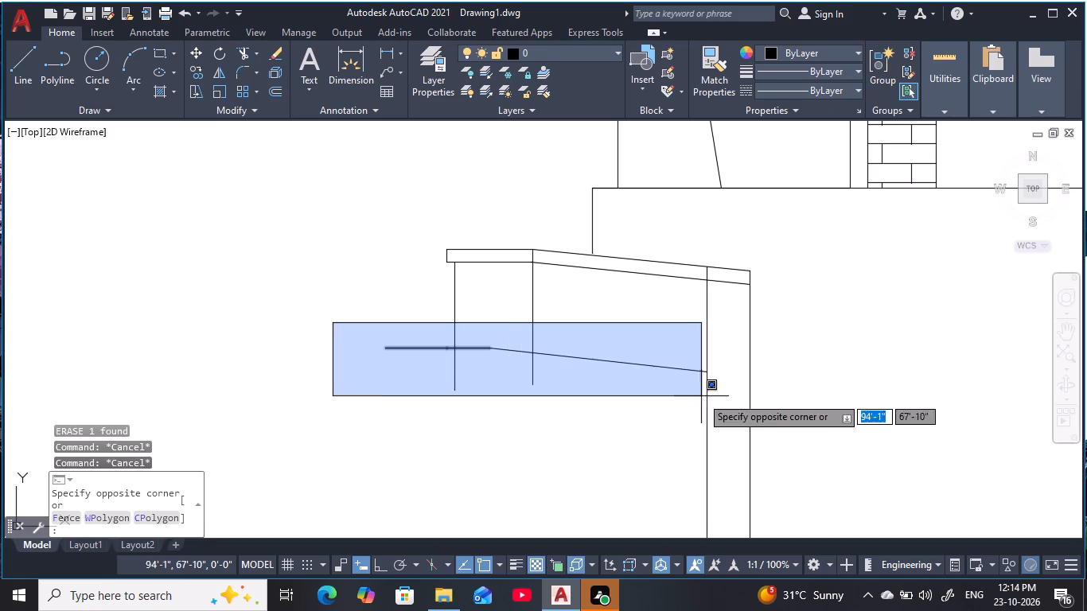
left_click(721, 411)
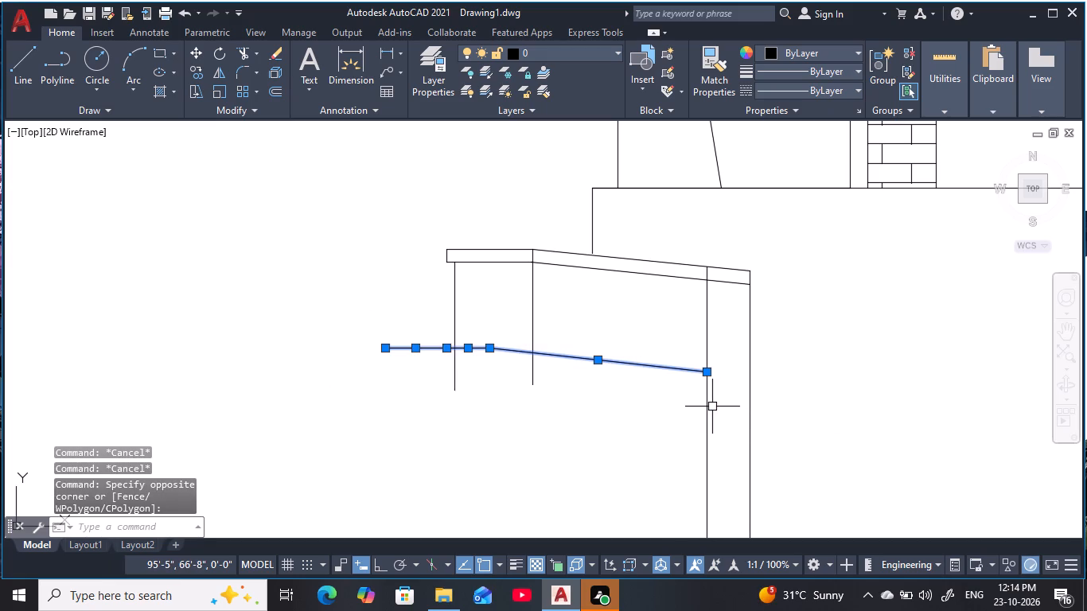
type("j")
key("space")
key("Escape")
key("F1")
key("Escape")
key("Escape")
key("Escape")
key("Escape")
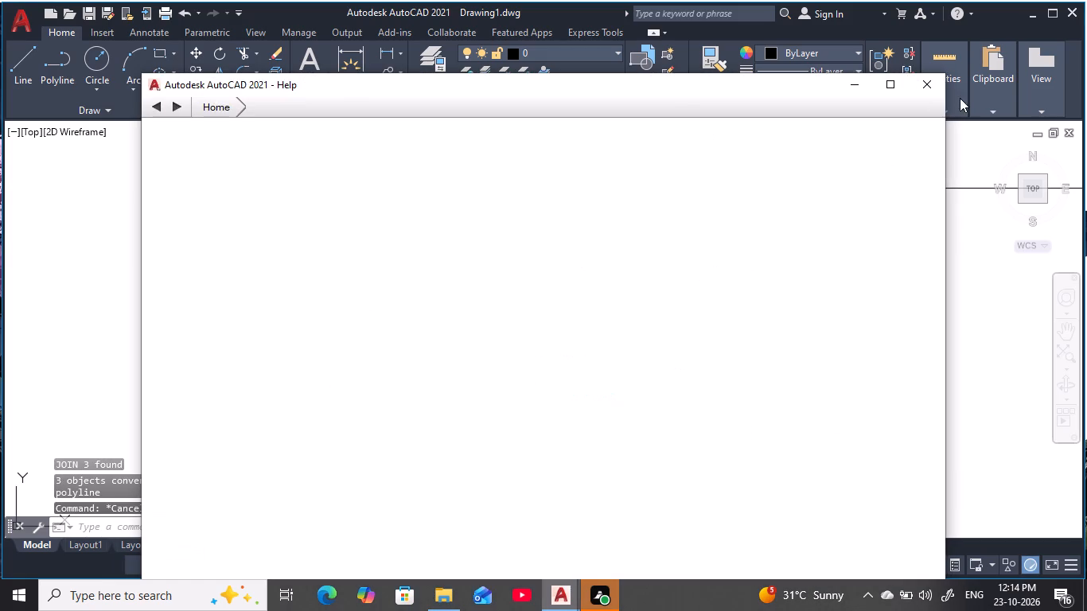
left_click(929, 86)
key("Escape")
key("Escape")
key("Escape")
Offset the lower band's joined top edge 1'6" downward.
type("o")
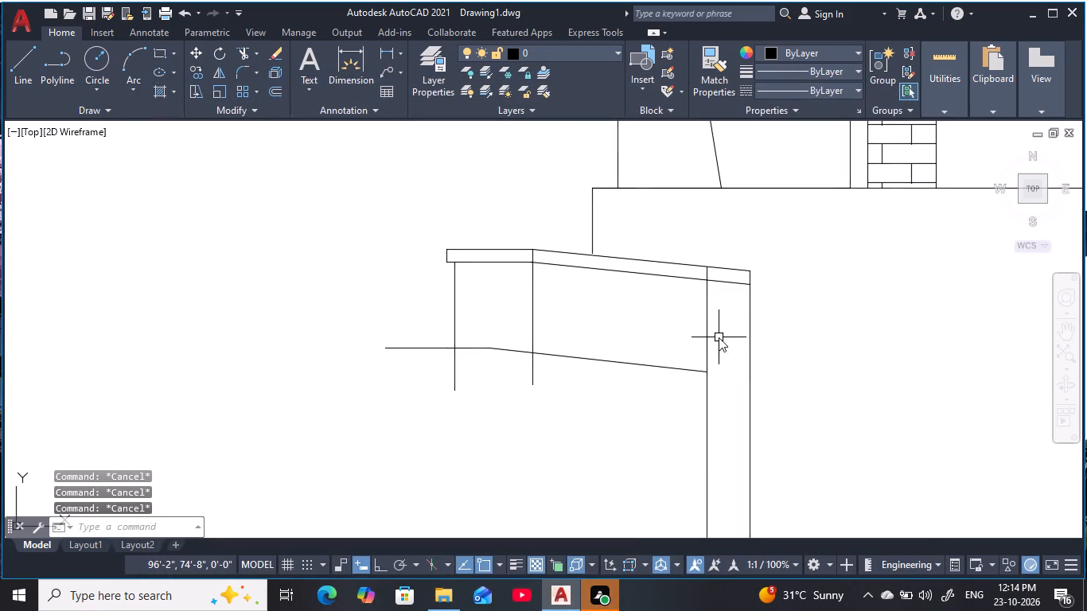
key("space")
key("1")
key("apostrophe")
key("6")
key("space")
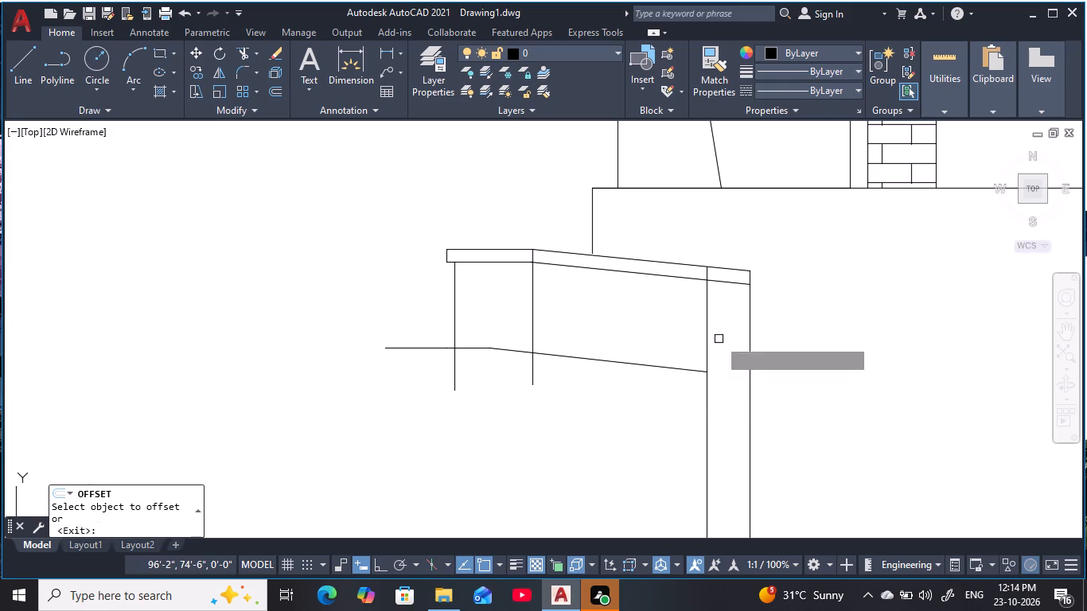
left_click(665, 368)
left_click(654, 421)
key("Escape")
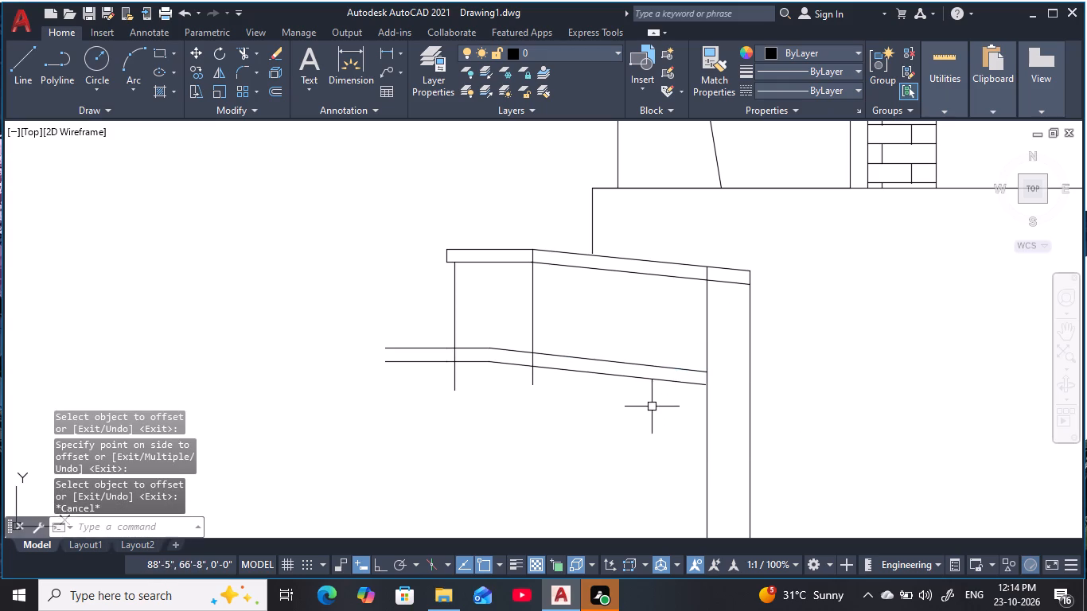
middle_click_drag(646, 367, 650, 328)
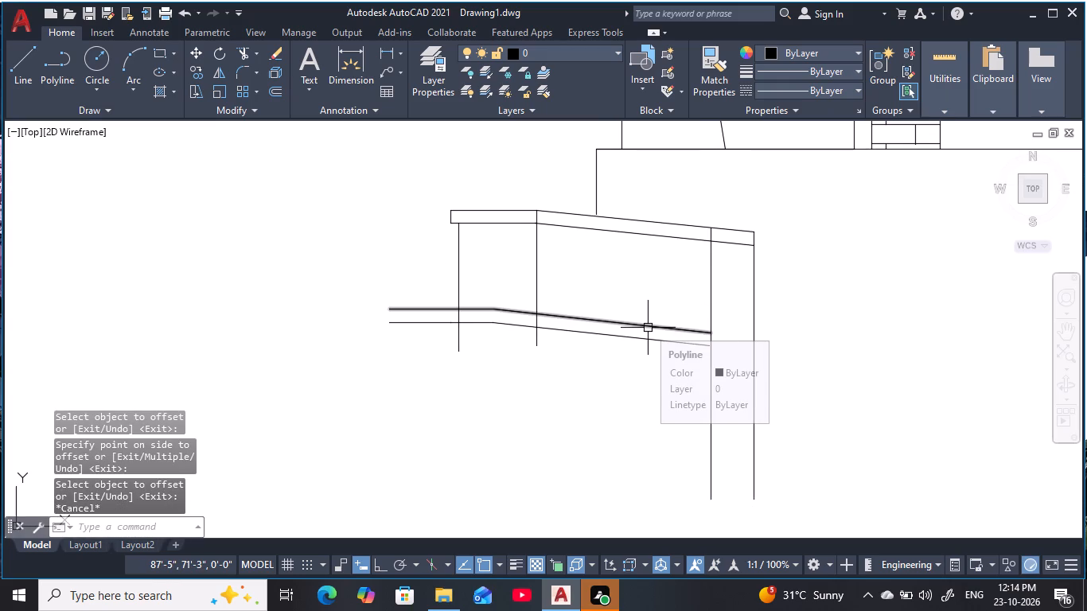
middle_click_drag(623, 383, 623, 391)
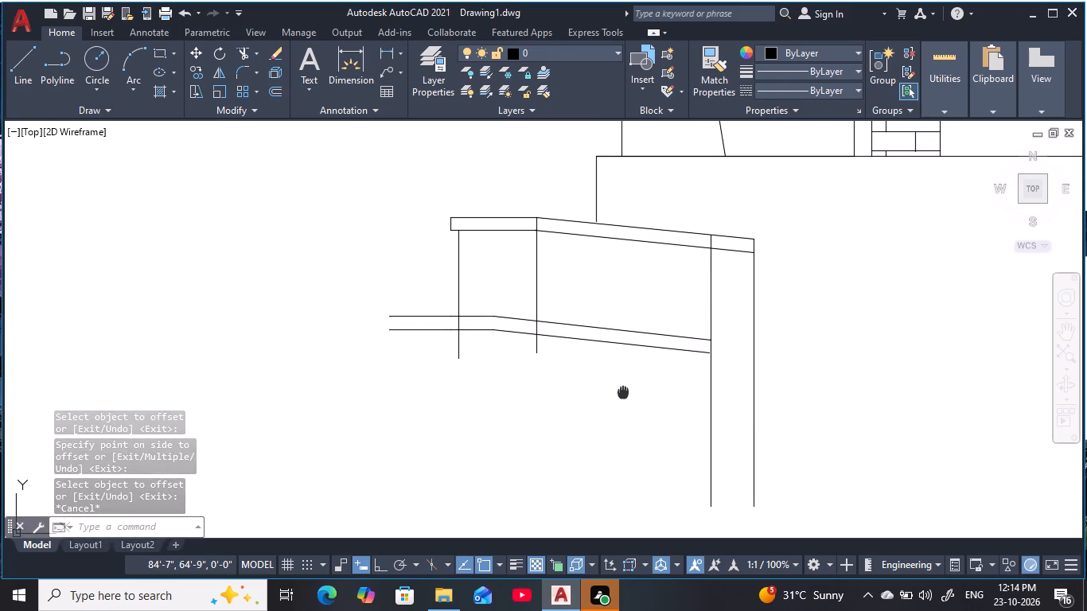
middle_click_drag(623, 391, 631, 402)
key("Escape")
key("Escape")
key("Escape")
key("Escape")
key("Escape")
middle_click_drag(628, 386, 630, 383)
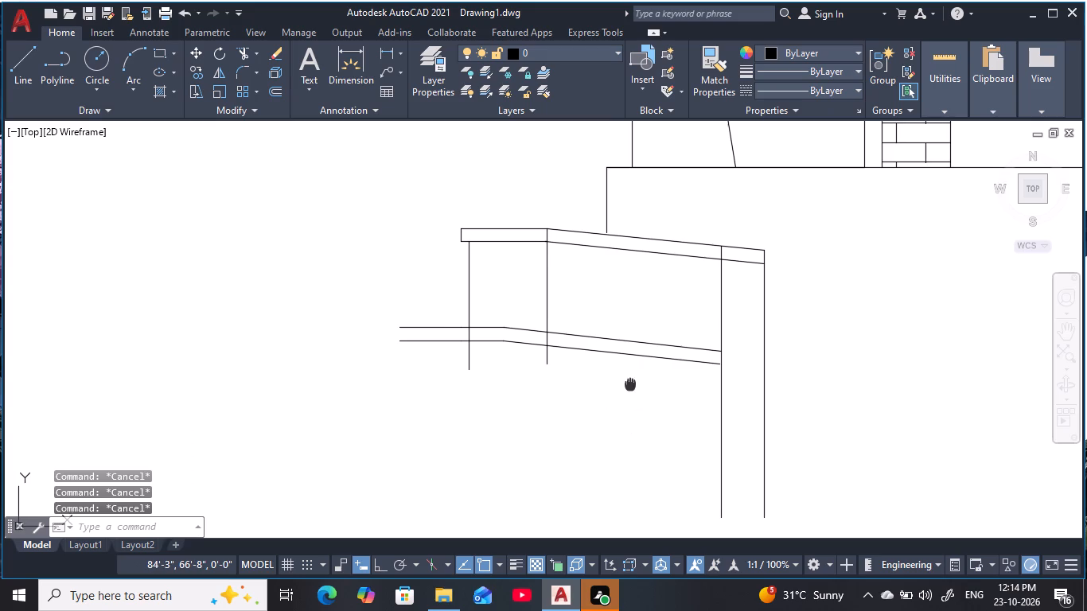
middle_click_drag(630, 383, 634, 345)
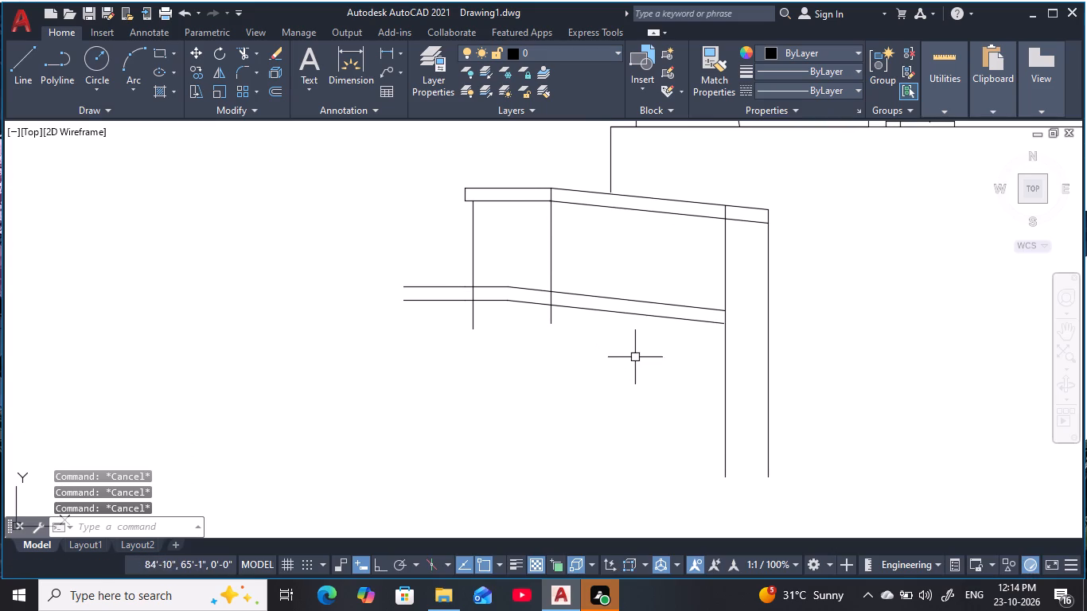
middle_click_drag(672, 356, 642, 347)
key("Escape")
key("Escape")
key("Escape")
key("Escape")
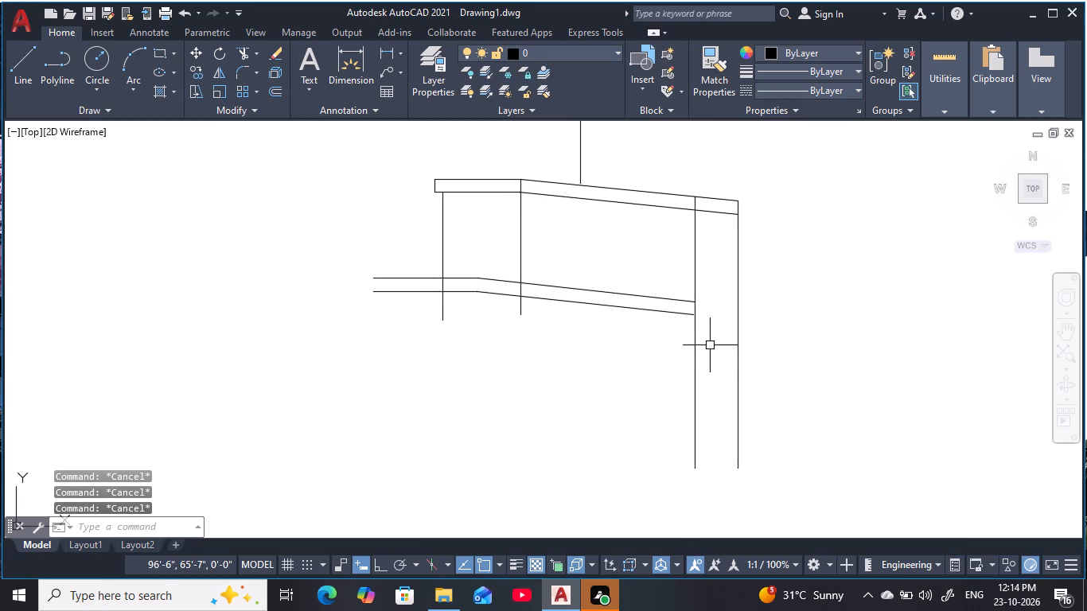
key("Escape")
Measure the horizontal distance between the outer and inner verticals below the bands.
type("dli")
key("space")
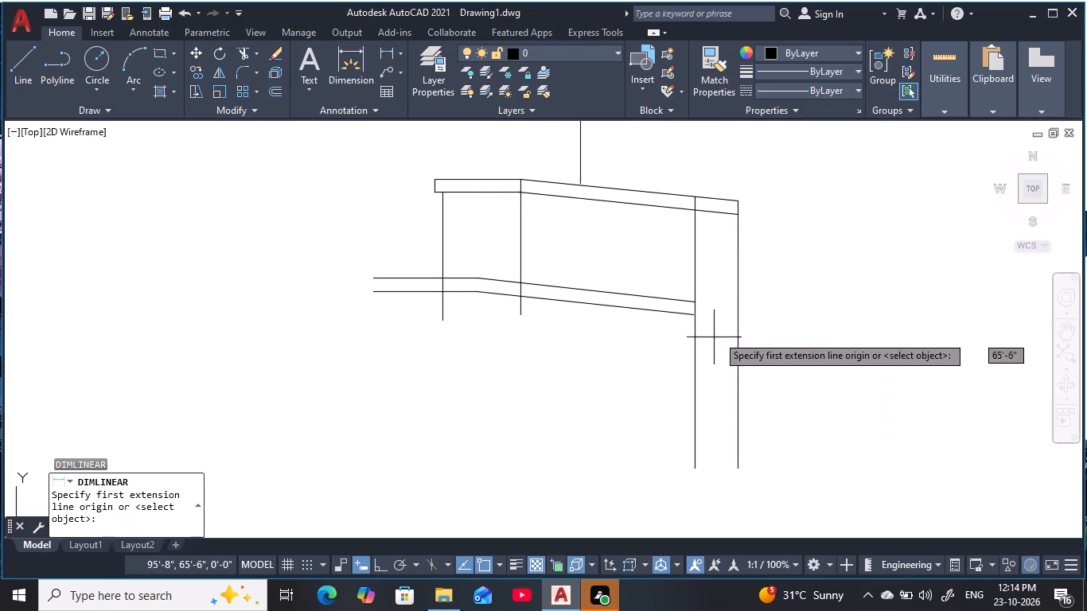
left_click(738, 383)
left_click(695, 383)
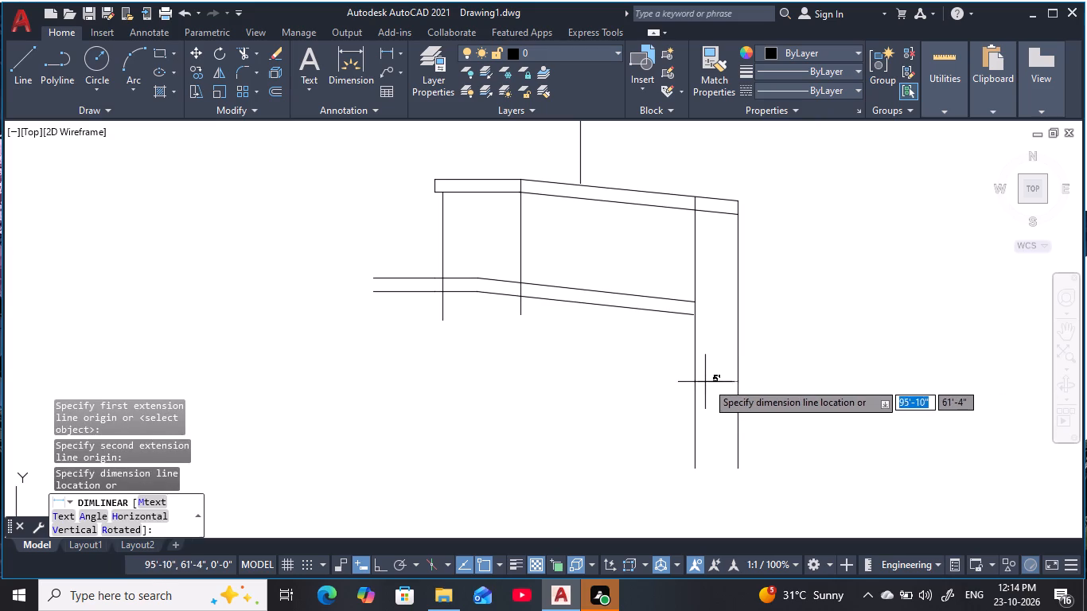
key("Escape")
key("Escape")
key("Escape")
key("Escape")
key("Escape")
key("Escape")
key("Escape")
Offset the outer vertical 7' inward, toward the side block.
type("o")
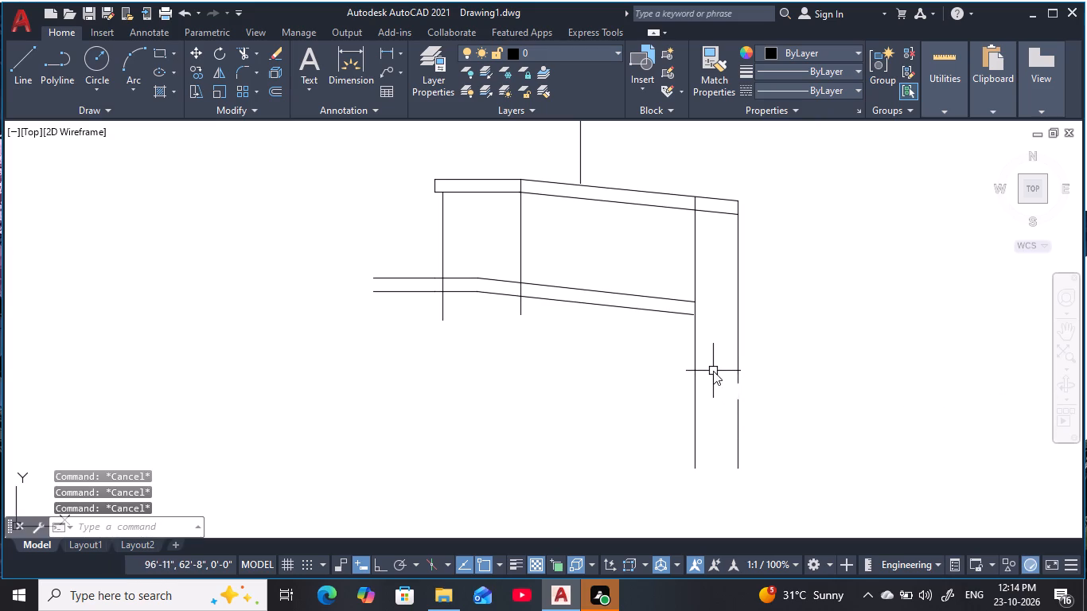
key("space")
key("7")
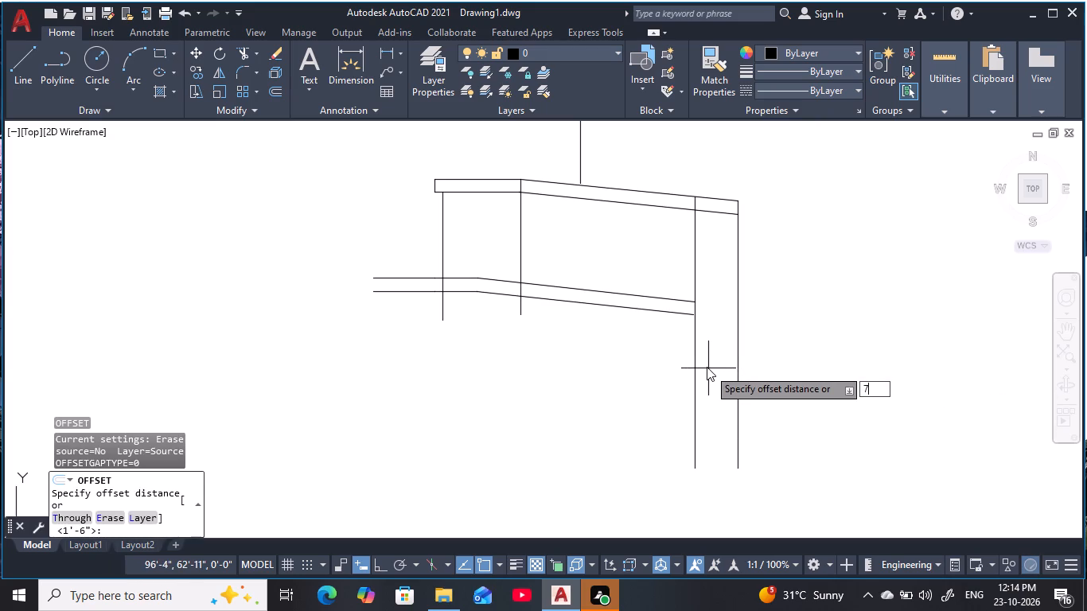
type("'")
key("space")
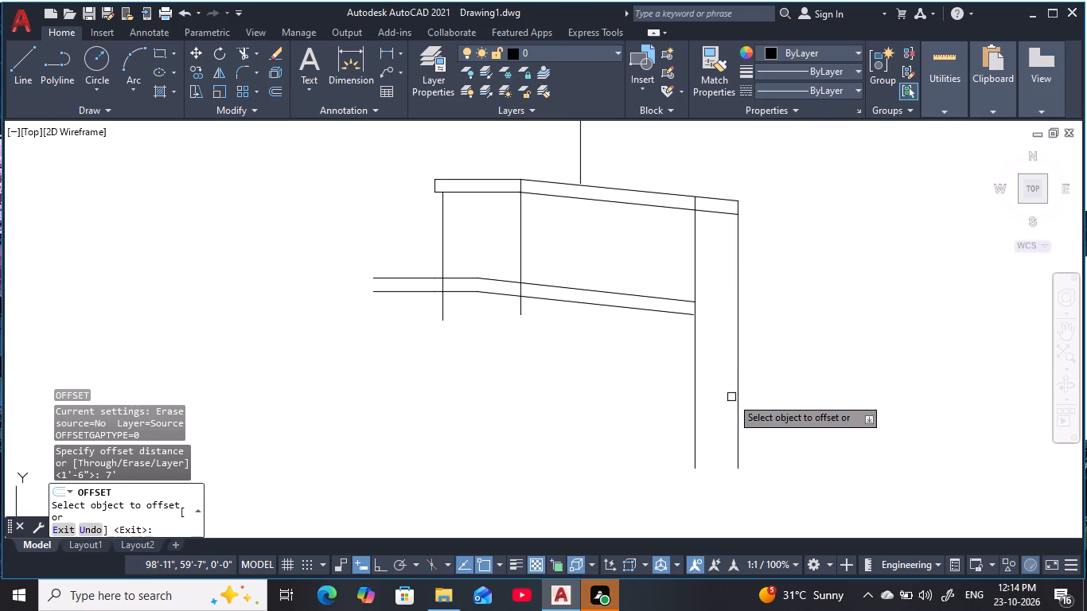
left_click(736, 399)
left_click(620, 422)
key("Escape")
key("Escape")
key("Escape")
key("Escape")
key("Escape")
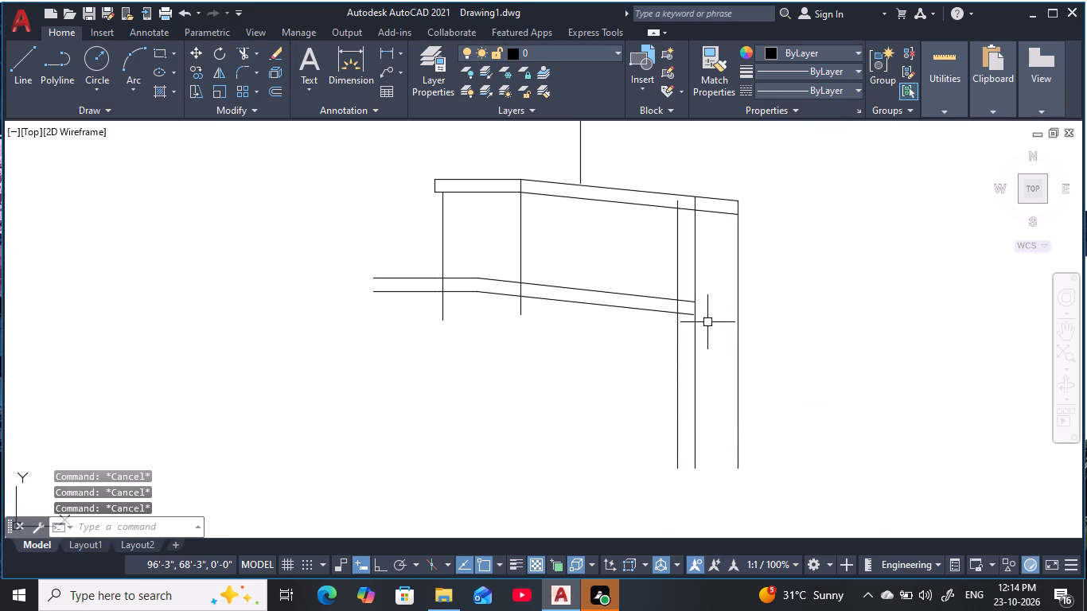
Extend the lower band's bottom sloping line to the original inner vertical.
key("e")
key("x")
key("space")
left_click(684, 314)
key("Escape")
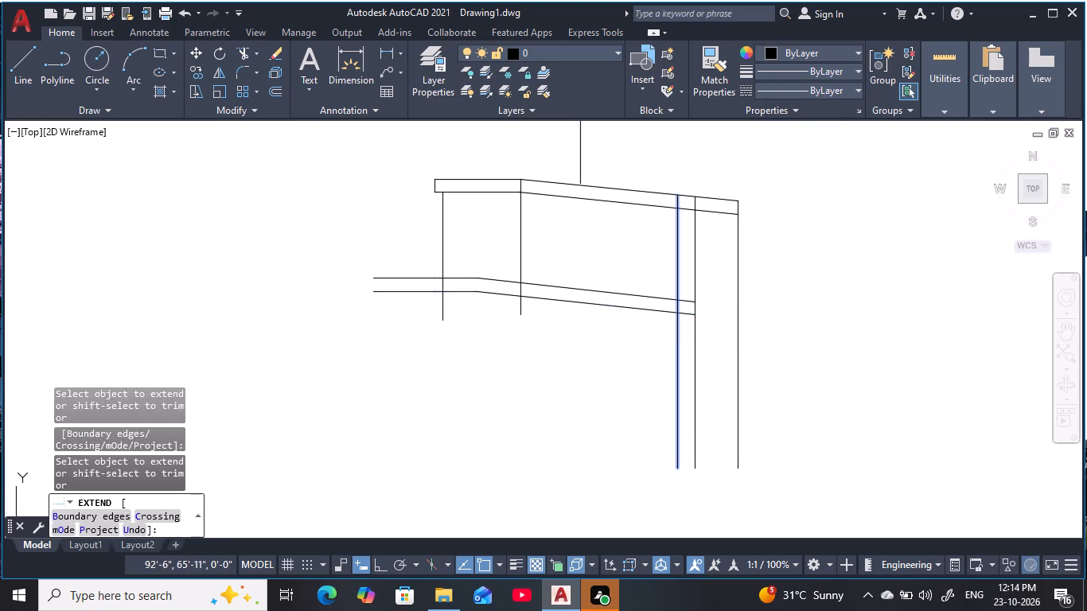
key("Escape")
key("Escape")
key("Escape")
key("Escape")
key("Escape")
key("Escape")
key("Escape")
key("Escape")
key("Escape")
key("Escape")
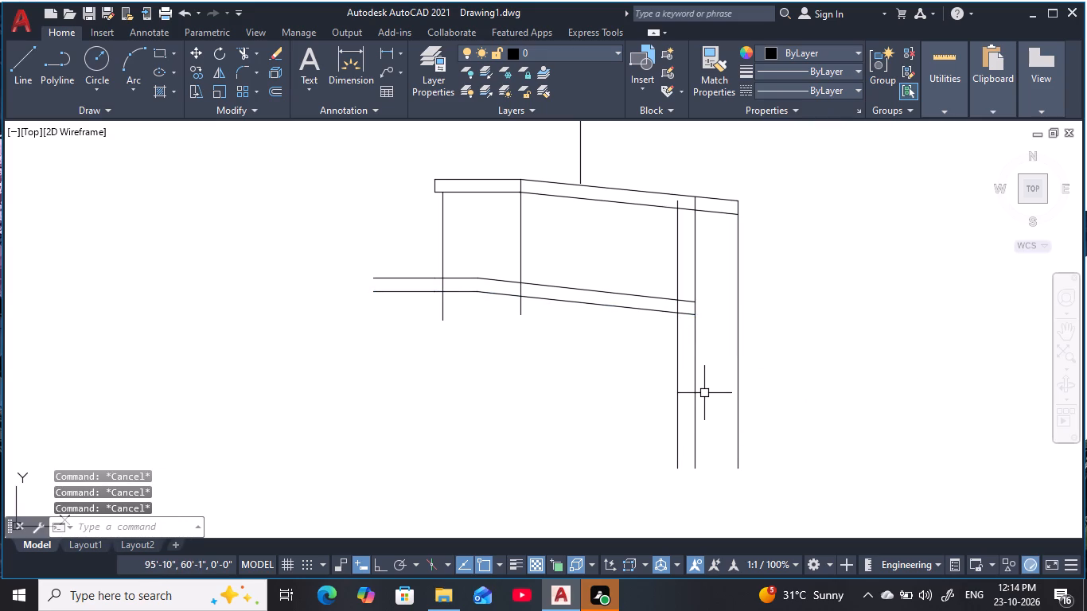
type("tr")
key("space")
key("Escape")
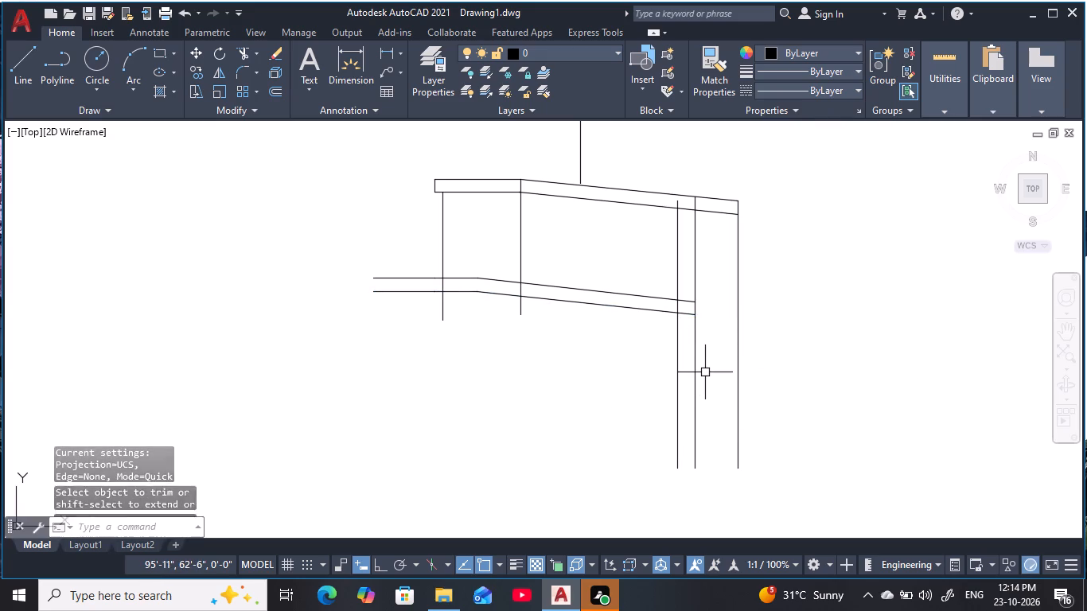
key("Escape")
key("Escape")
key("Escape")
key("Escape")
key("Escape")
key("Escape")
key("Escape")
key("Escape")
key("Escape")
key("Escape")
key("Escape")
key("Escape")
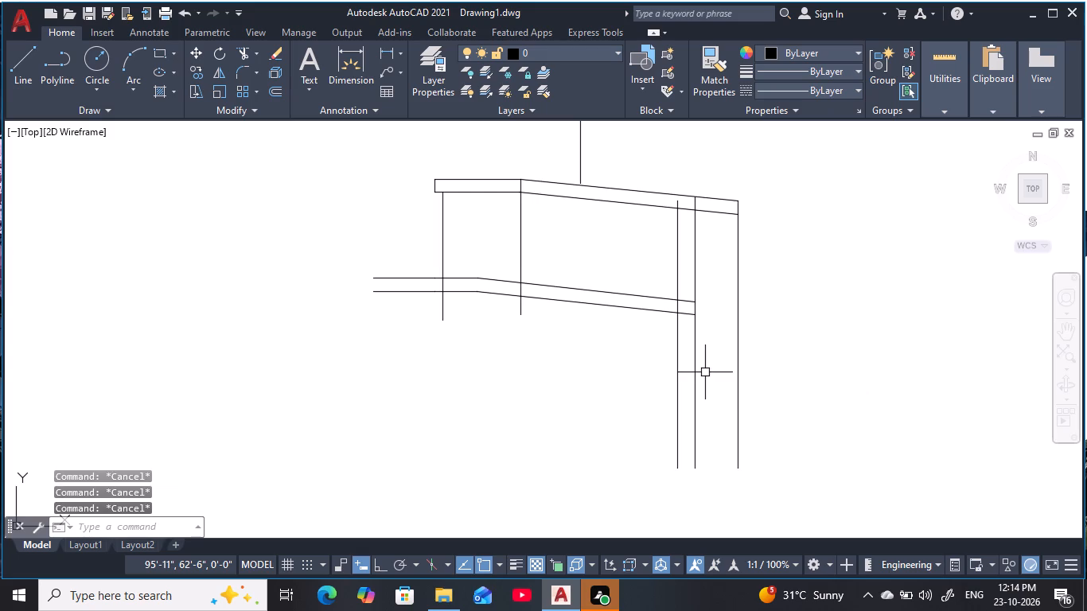
Extend the lower band's upper sloping line to the outermost vertical.
key("Escape")
key("Escape")
key("e")
type("x")
key("space")
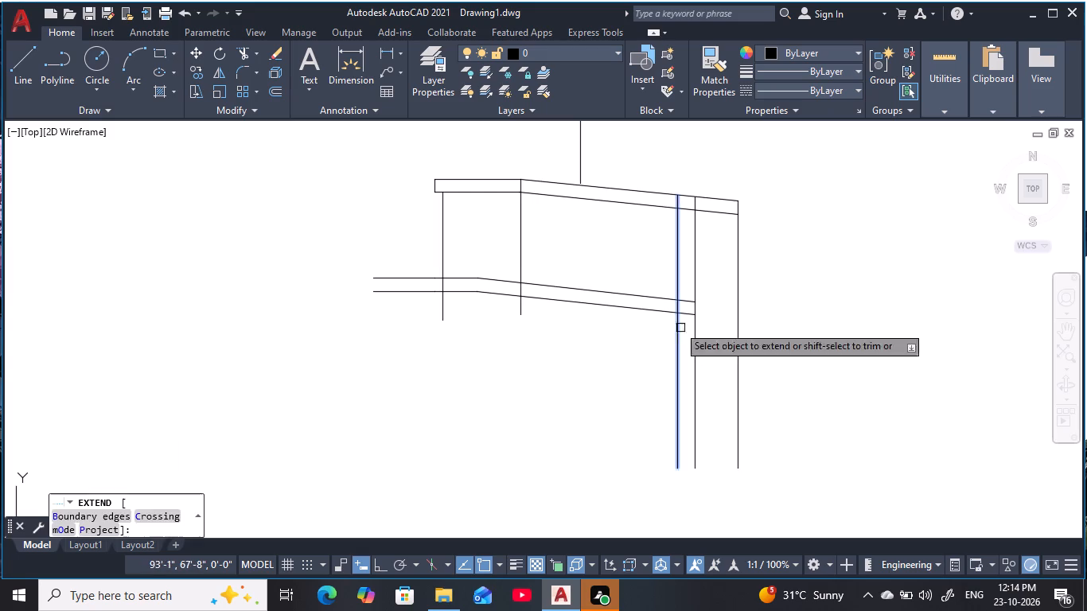
left_click(653, 294)
key("Escape")
key("Escape")
key("Escape")
key("Escape")
Trim the two inner verticals where they cross between the lower band's sloping lines.
type("tr")
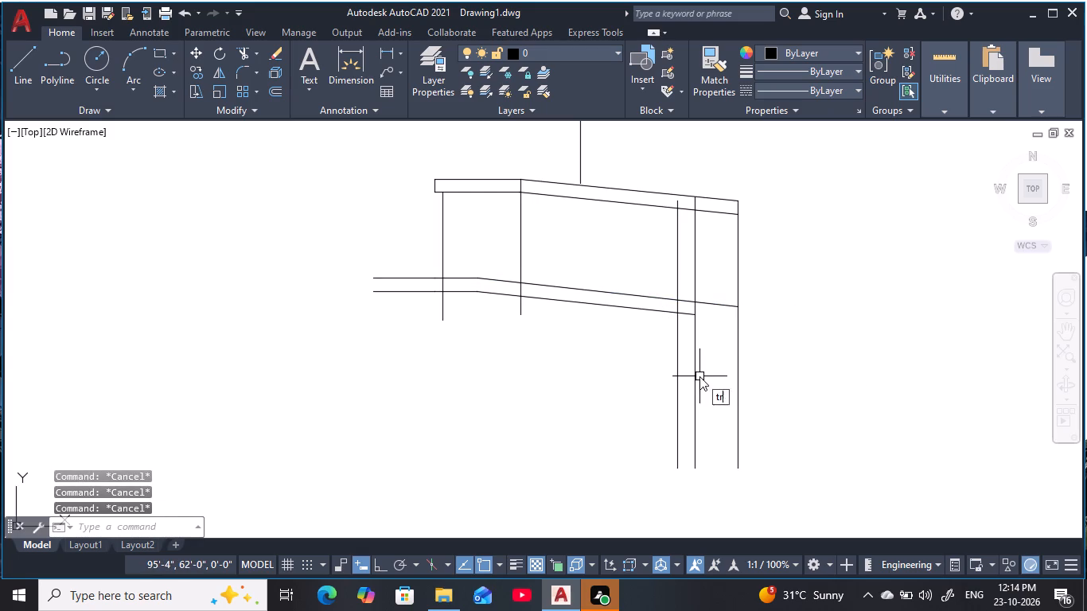
key("space")
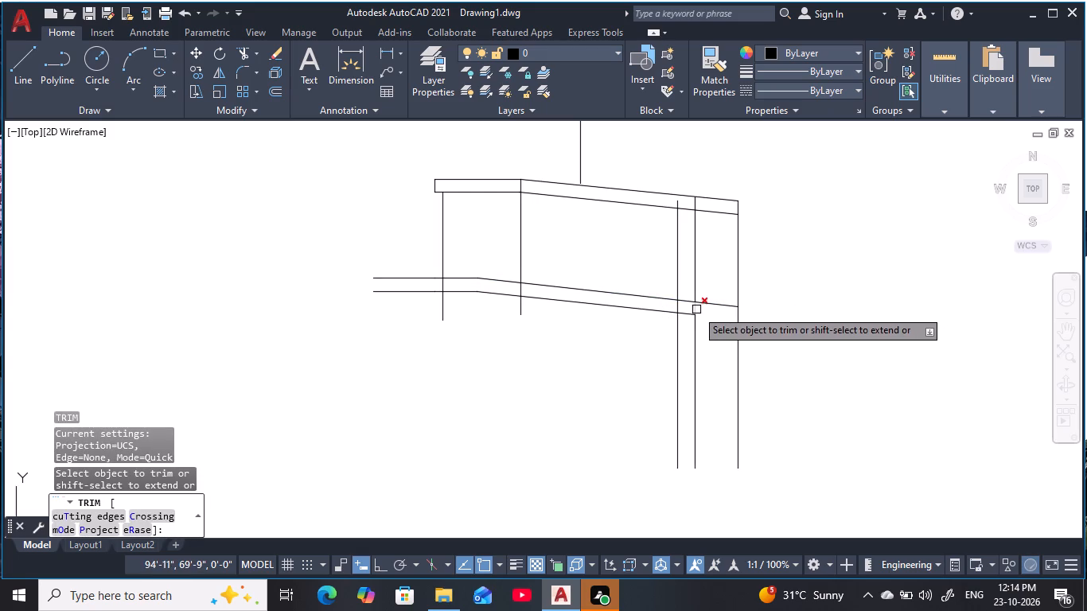
left_click(696, 309)
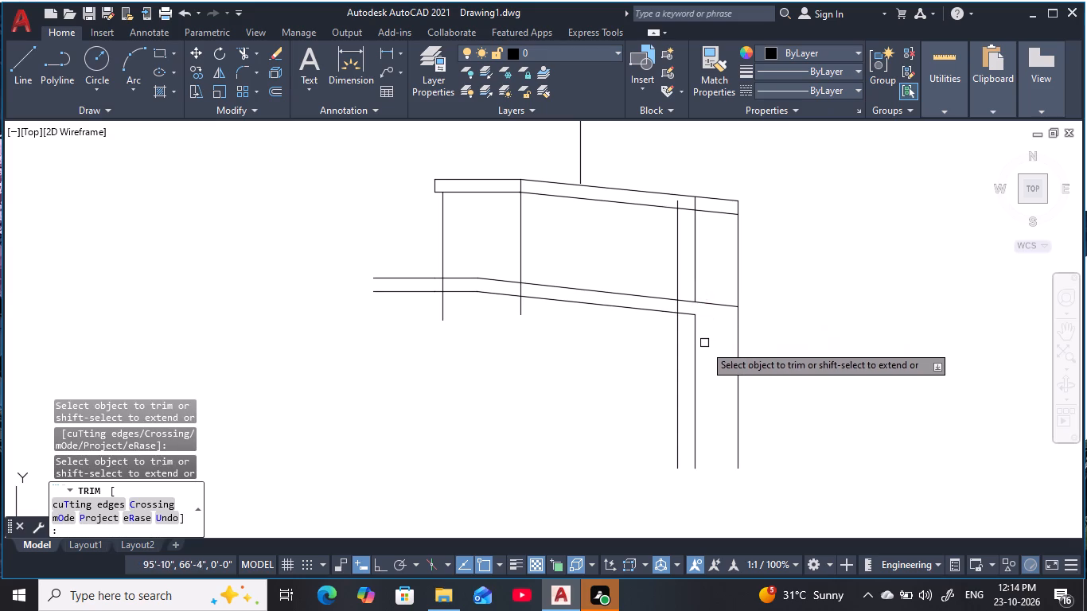
scroll(681, 308, "up", 1)
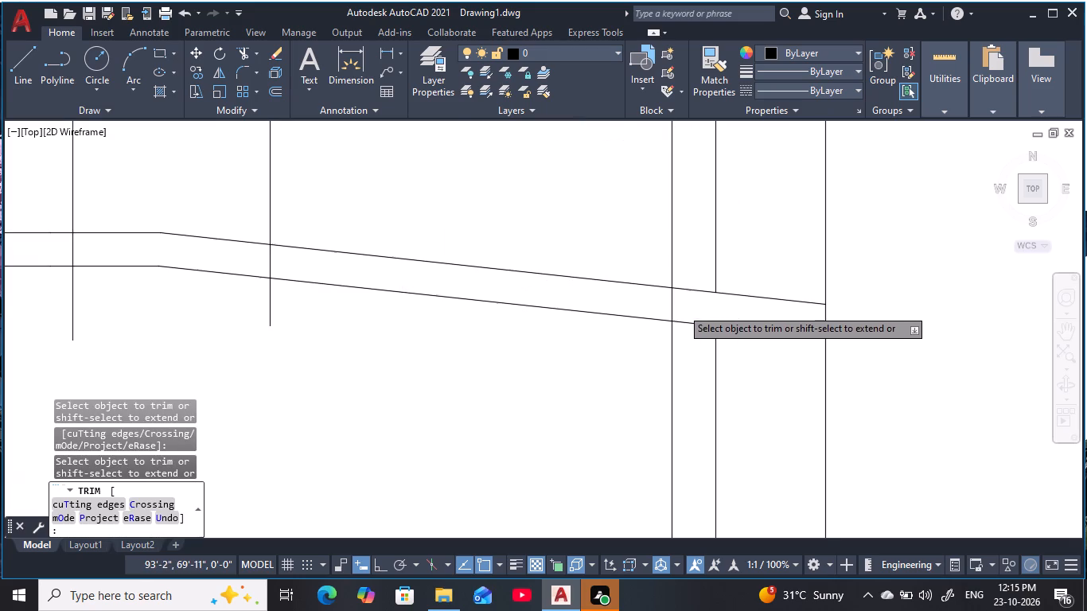
scroll(681, 308, "up", 1)
left_click(670, 308)
scroll(778, 339, "down", 2)
middle_click_drag(777, 344, 776, 325)
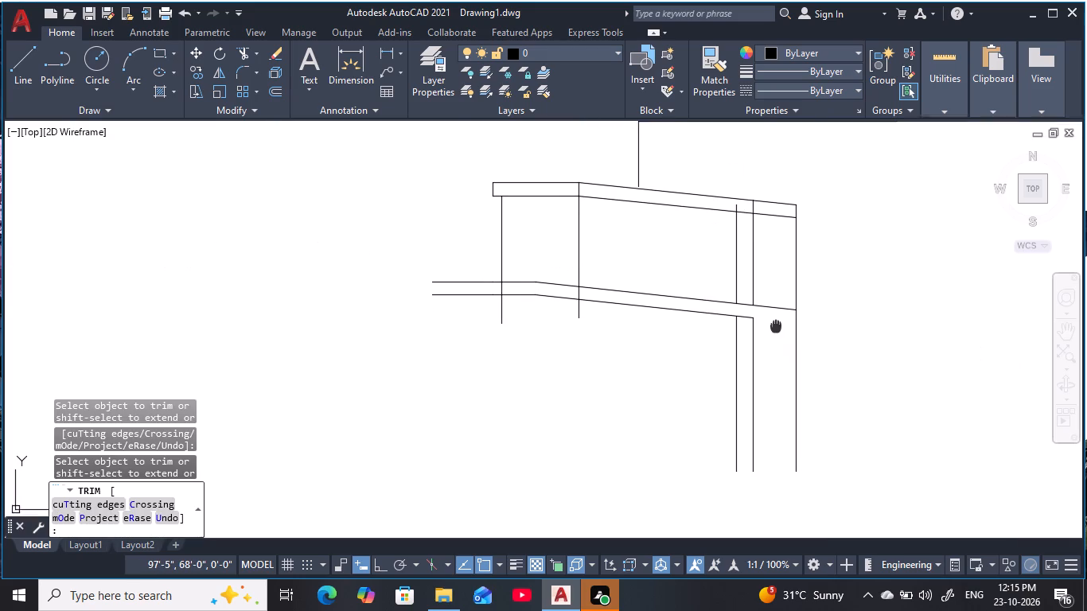